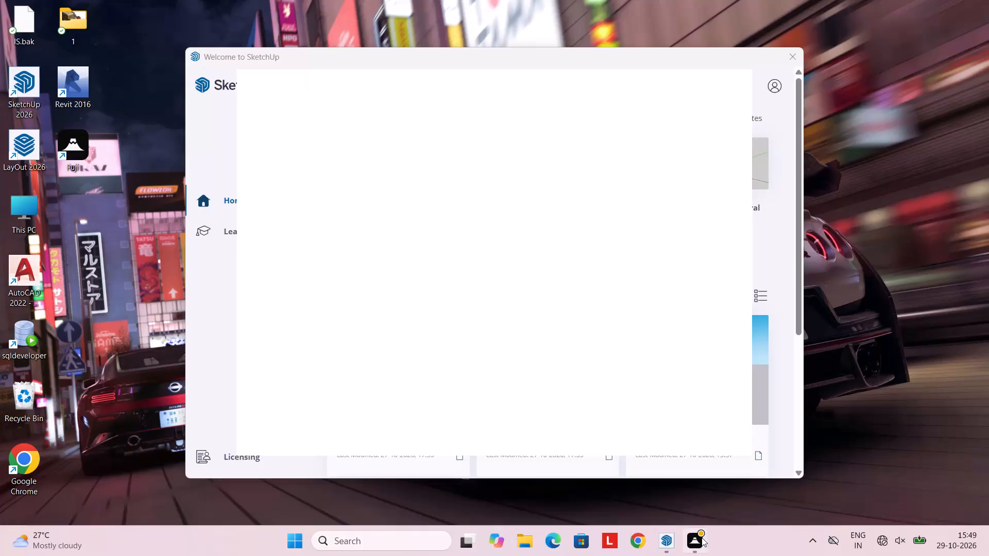
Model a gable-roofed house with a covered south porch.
Switch to SketchUp and create a new model from the Simple template in inches.
left_click(666, 540)
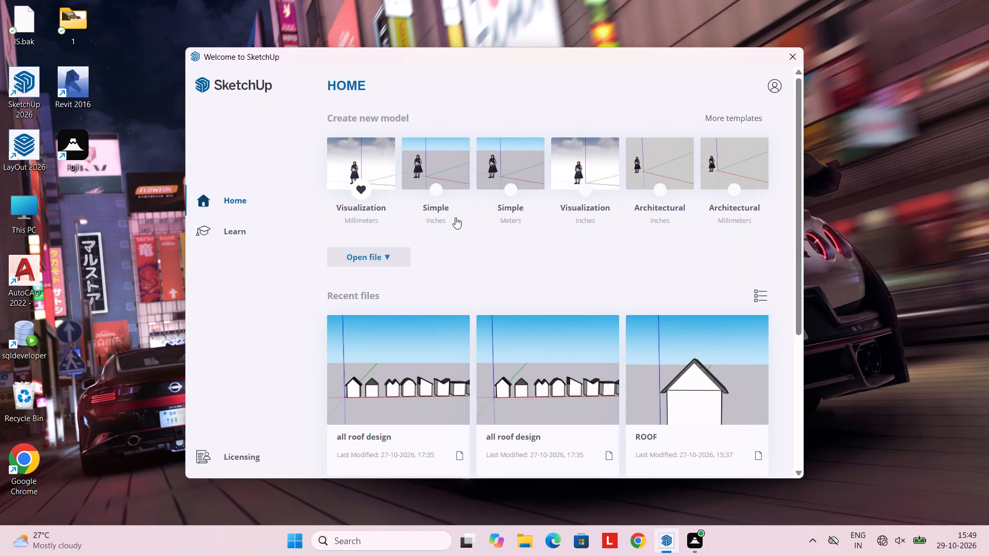
left_click(444, 158)
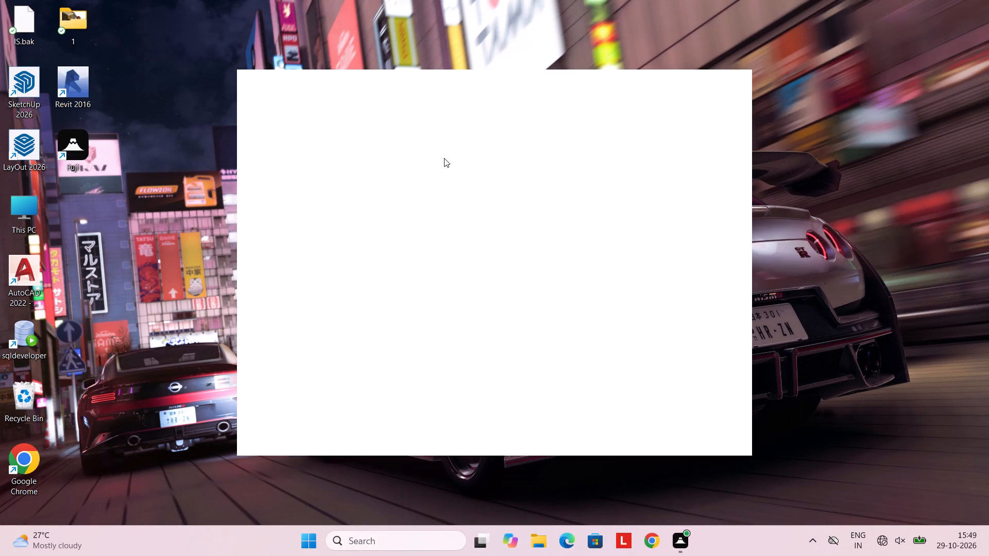
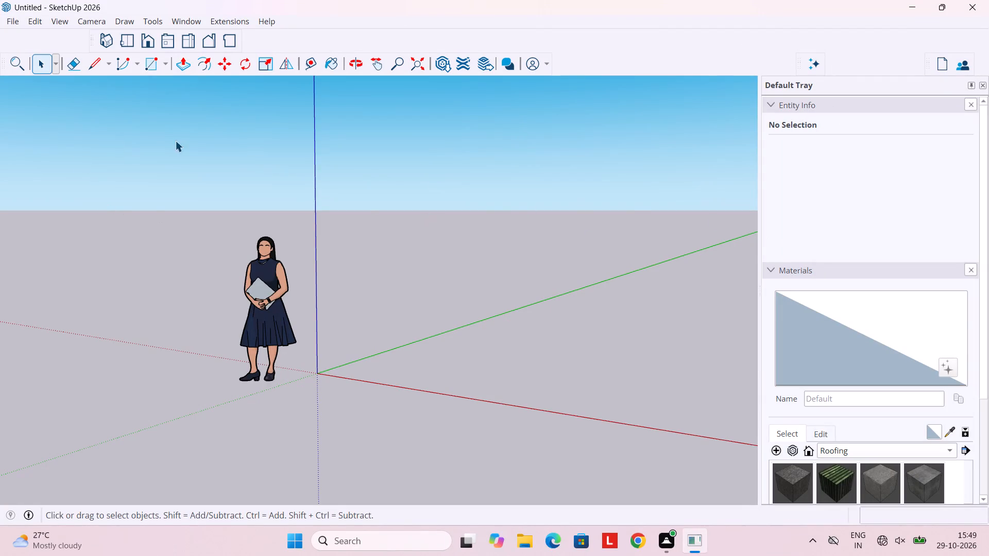
Delete the default human figure component standing near the origin.
left_click(271, 268)
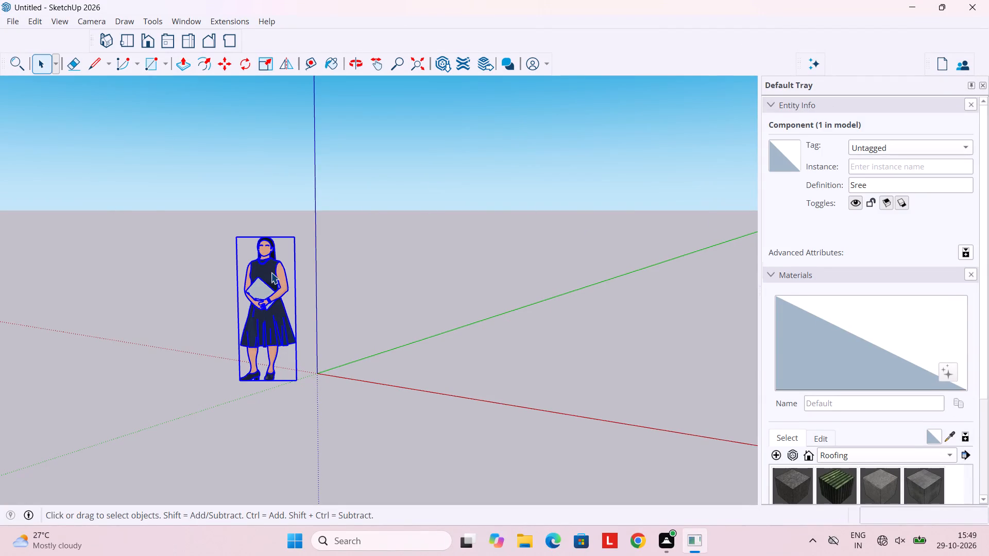
key("Delete")
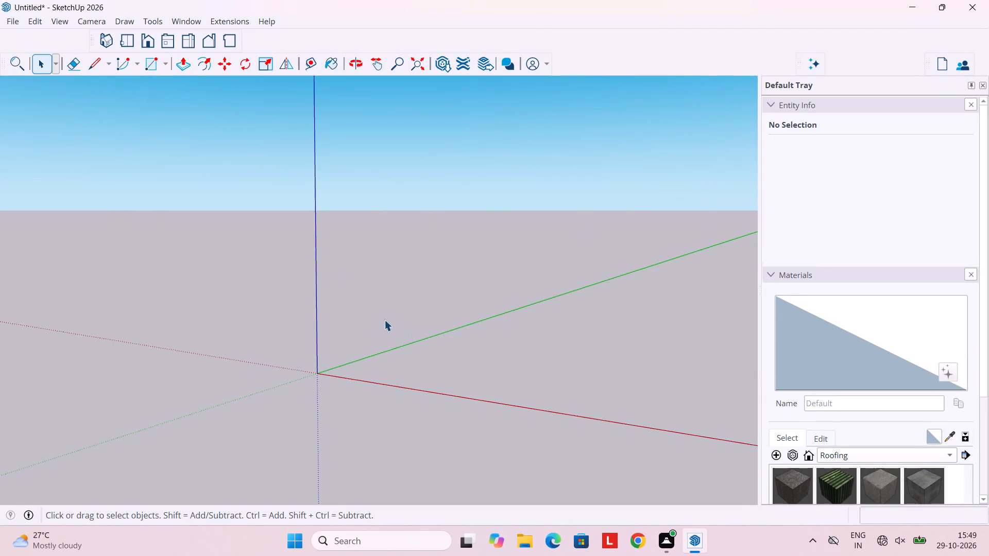
Set the standard Top view of the empty model.
middle_click_drag(384, 319, 251, 368)
middle_click_drag(336, 359, 435, 343)
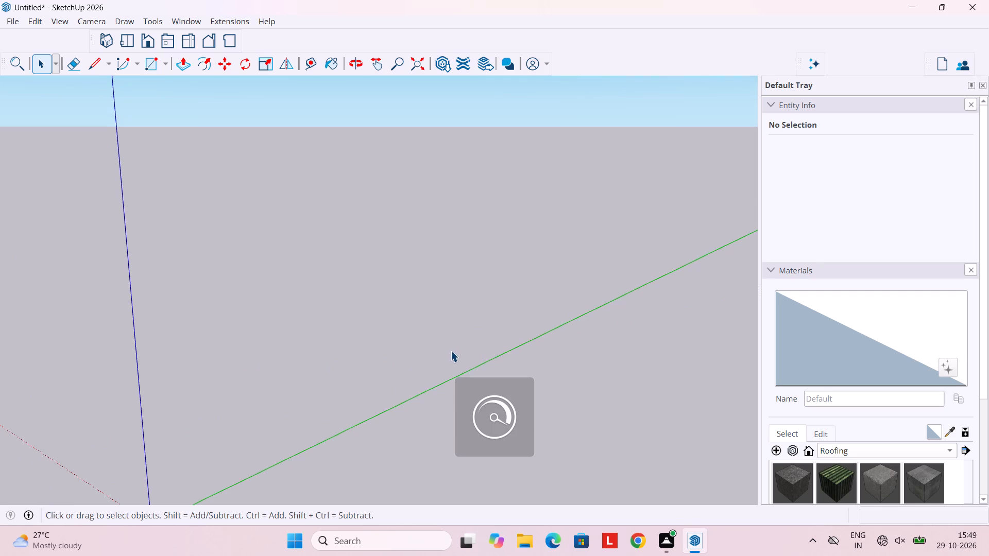
middle_click_drag(536, 363, 324, 218)
middle_click_drag(294, 317, 364, 330)
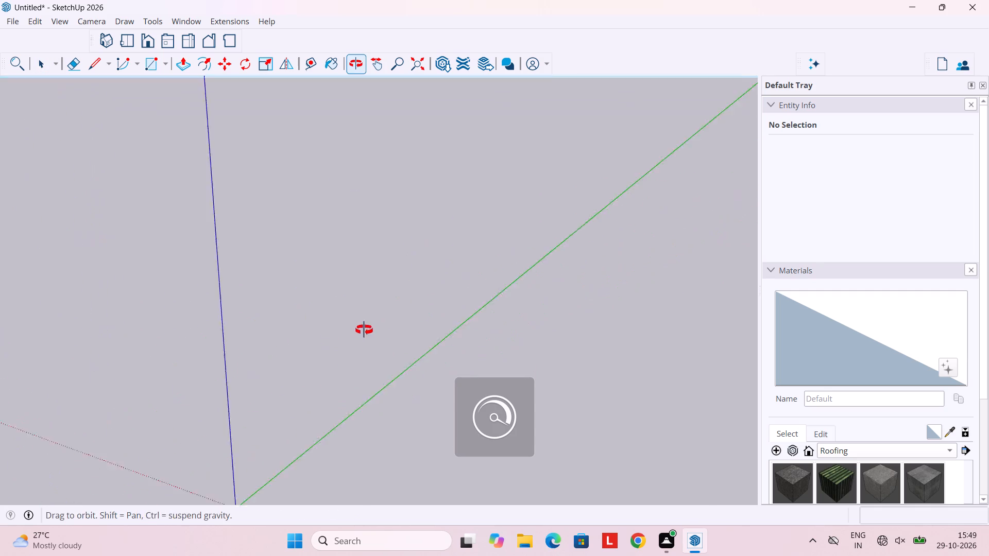
middle_click_drag(364, 330, 413, 330)
middle_click_drag(518, 300, 216, 231)
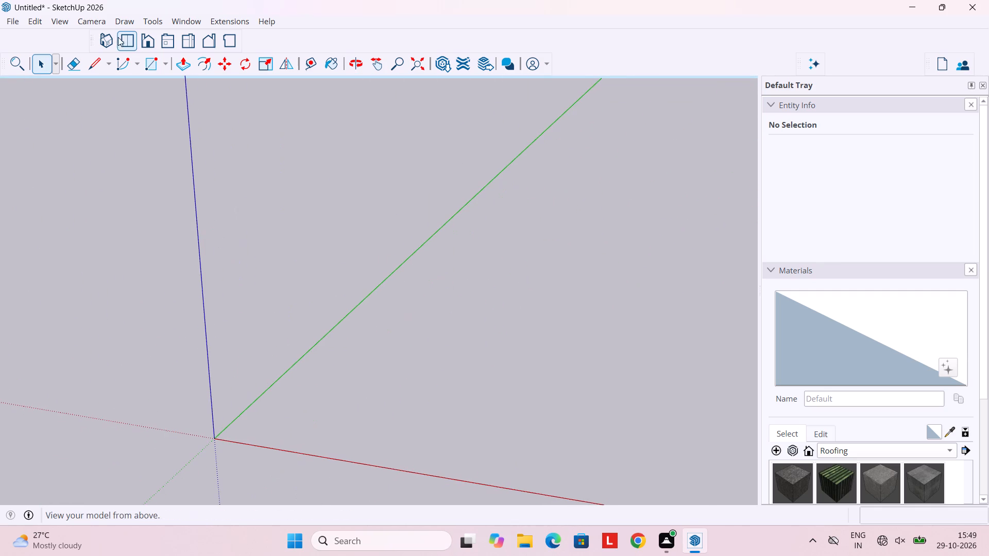
left_click(118, 37)
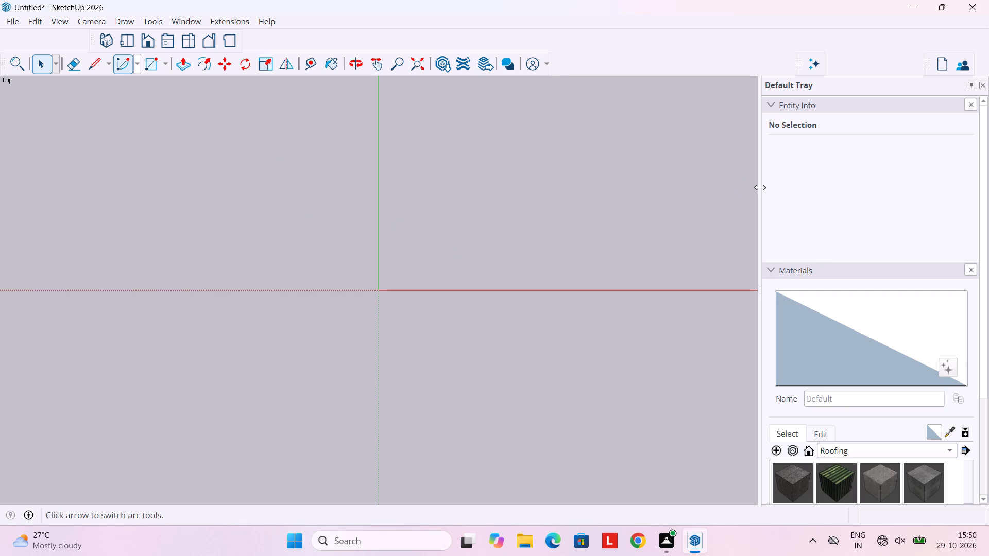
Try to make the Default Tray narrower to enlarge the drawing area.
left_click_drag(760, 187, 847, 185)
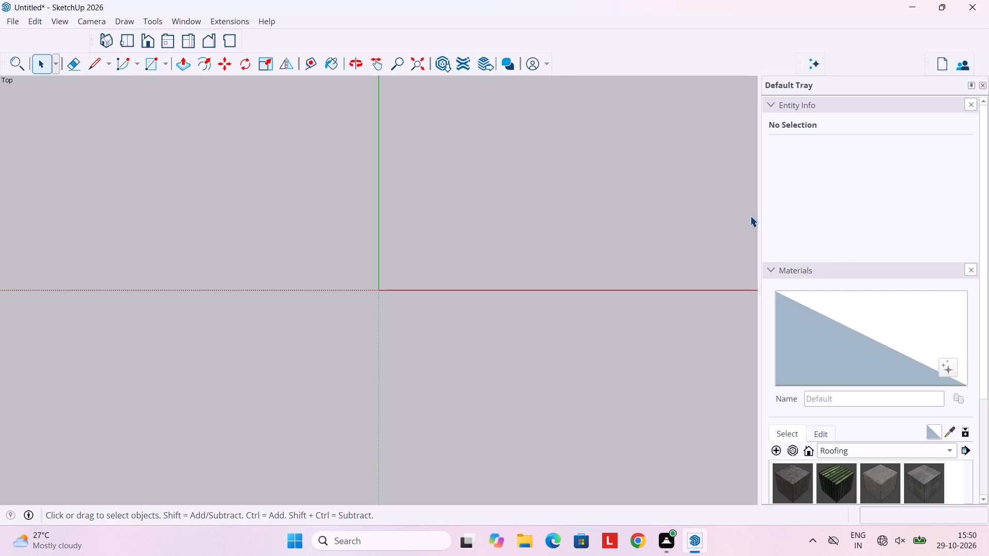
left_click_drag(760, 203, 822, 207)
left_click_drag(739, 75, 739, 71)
Draw a 28' by 24' rectangle on the ground plane beside the origin, between the positive red and green axes.
key("r")
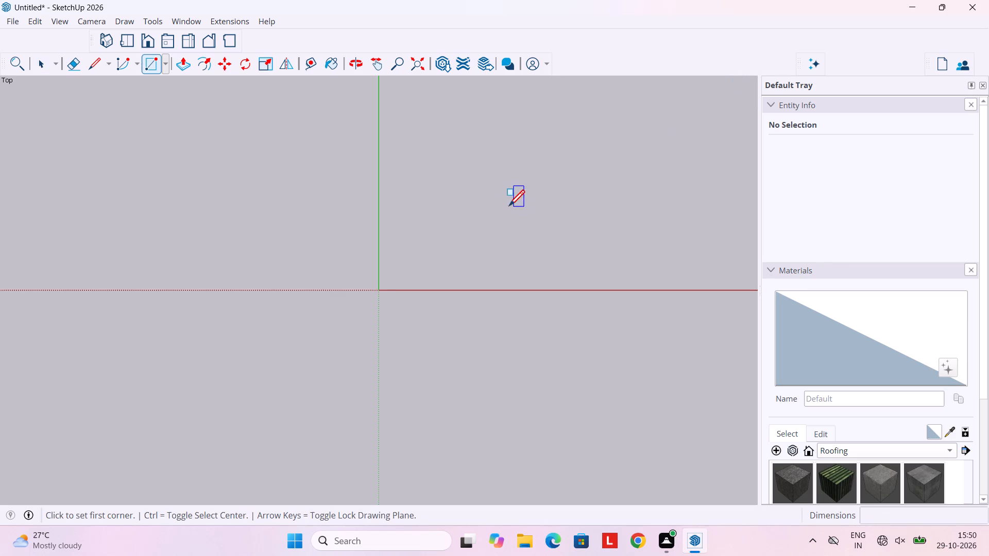
left_click(467, 248)
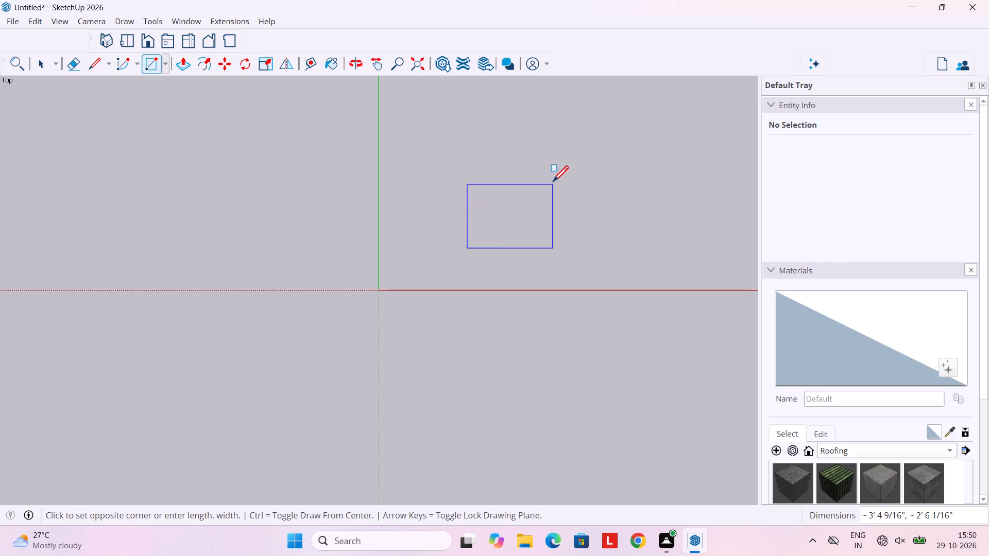
type("28'")
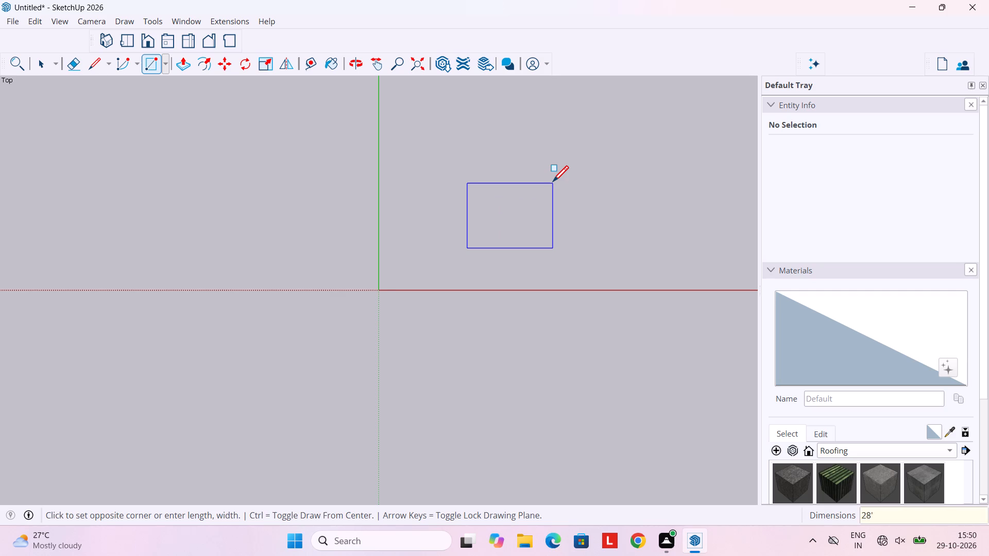
type("'24")
key("Return")
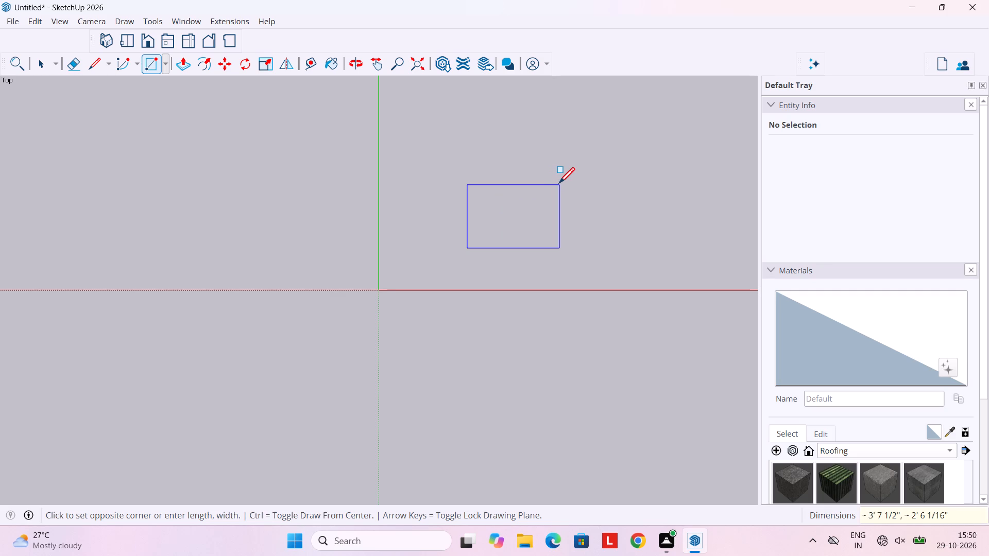
type("28")
key("apostrophe")
key("comma")
type("24")
key("apostrophe")
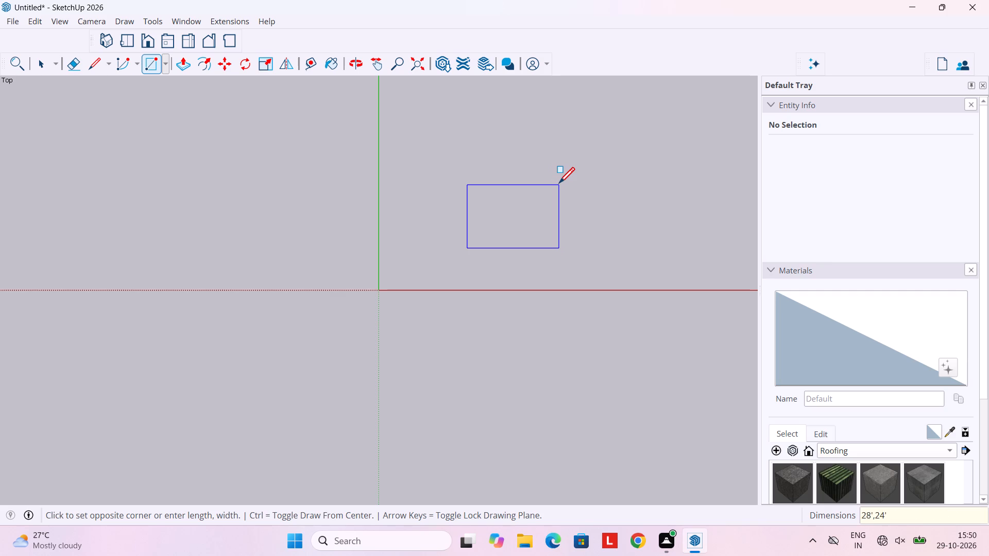
key("Return")
scroll(625, 214, "down", 9)
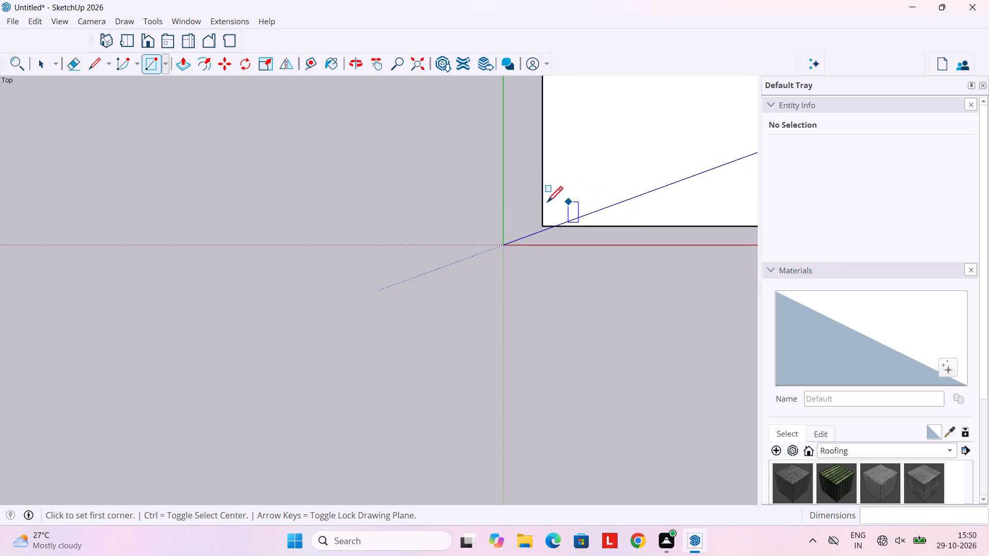
key("space")
Offset the rectangle's outline 6" inward to form a wall-thickness border around the floor.
middle_click_drag(529, 257, 440, 298)
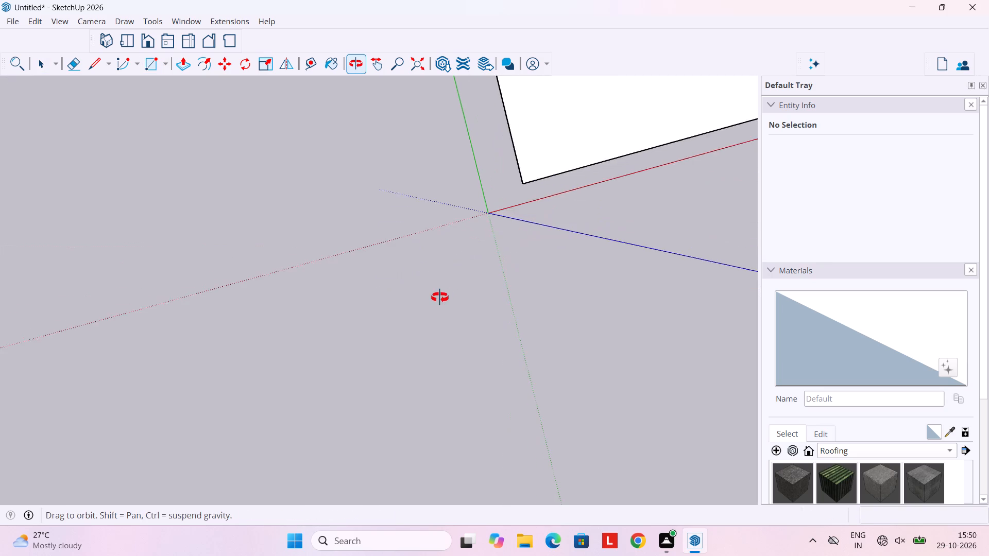
middle_click_drag(440, 298, 415, 273)
middle_click_drag(507, 235, 334, 319, "shift")
middle_click_drag(442, 265, 437, 265, "shift")
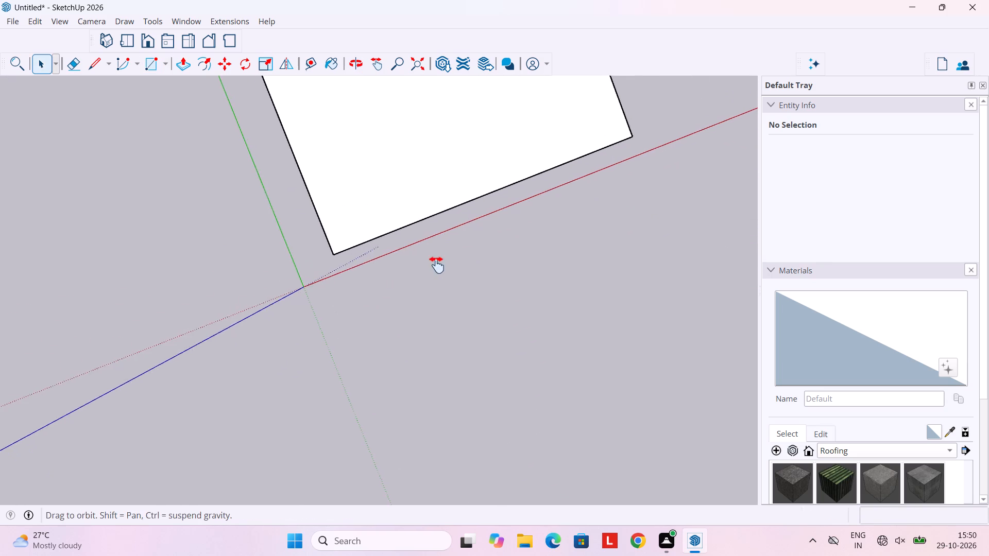
middle_click_drag(437, 265, 356, 224, "shift")
middle_click_drag(521, 176, 440, 200)
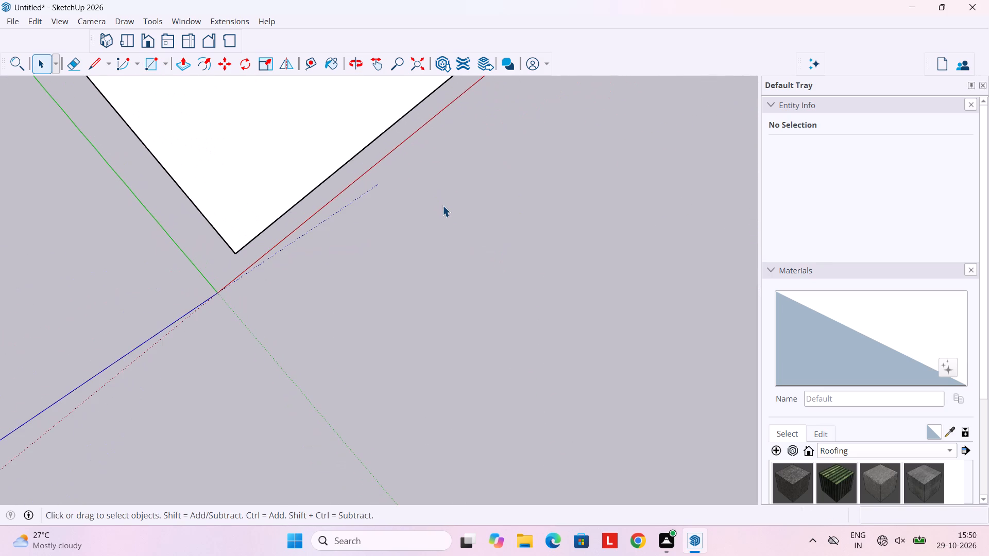
key("space")
middle_click_drag(502, 190, 405, 160)
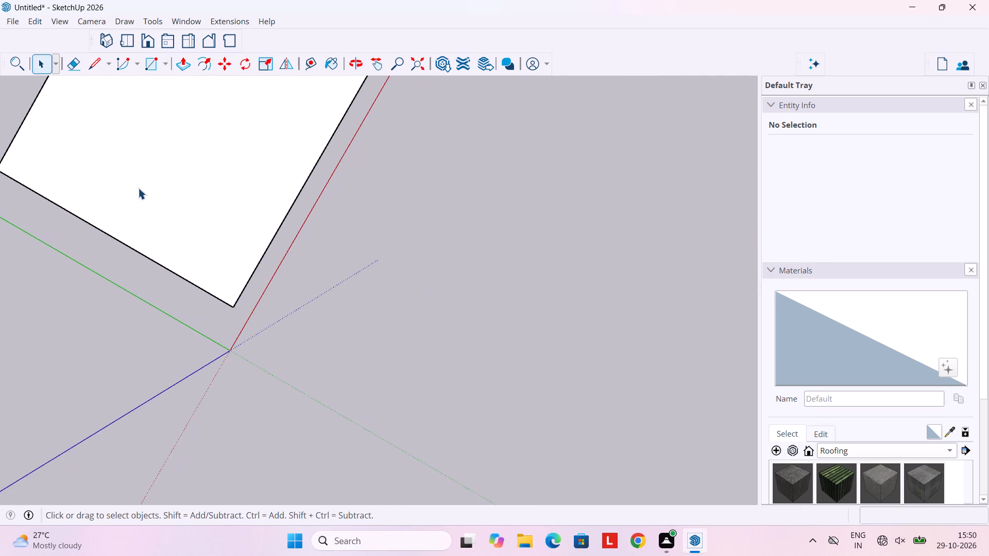
left_click(138, 39)
left_click(126, 42)
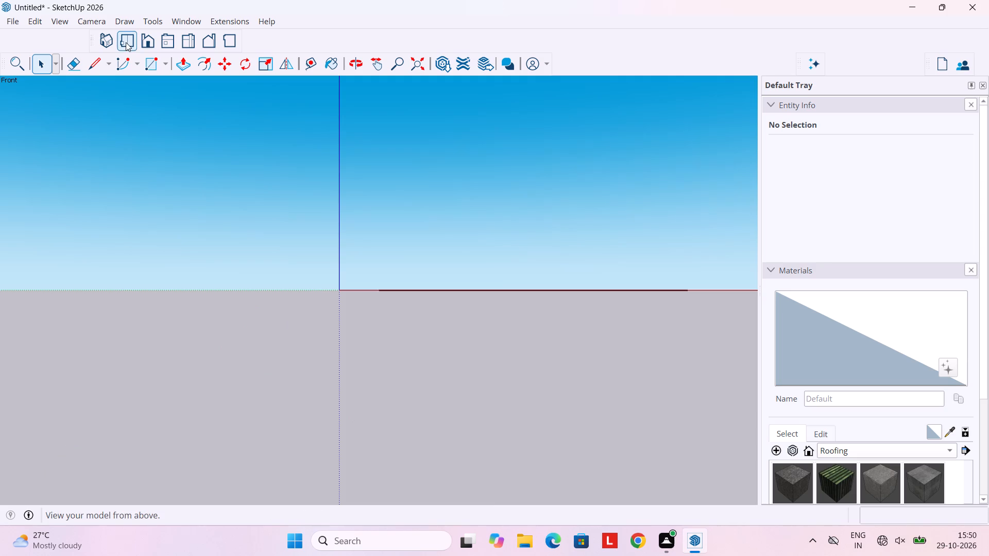
middle_click_drag(413, 252, 417, 244)
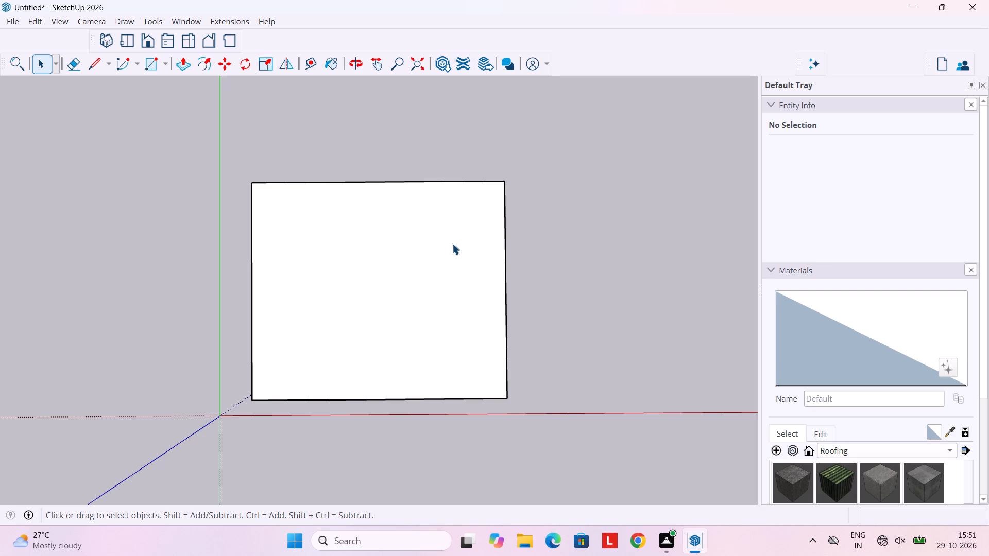
key("f")
left_click(498, 268)
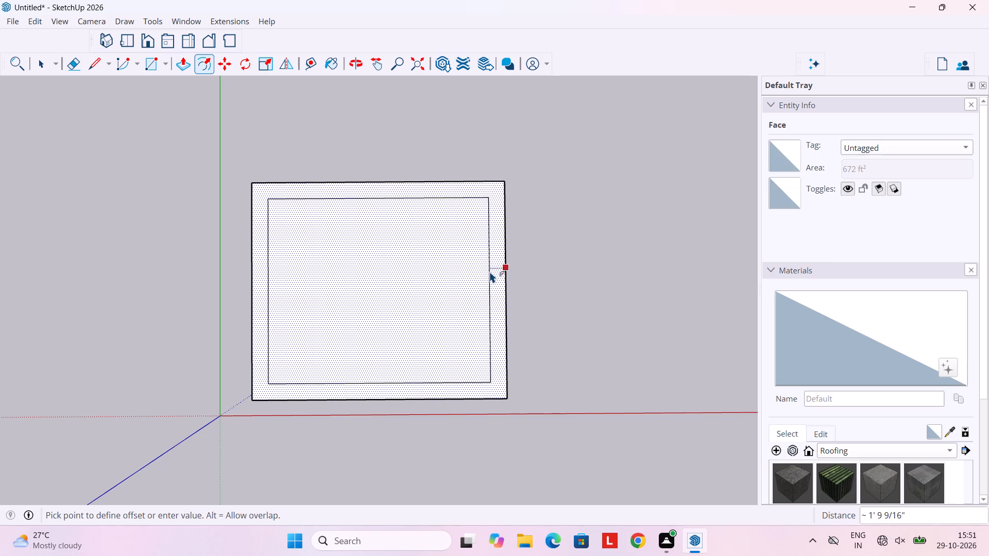
type("6\"")
key("Return")
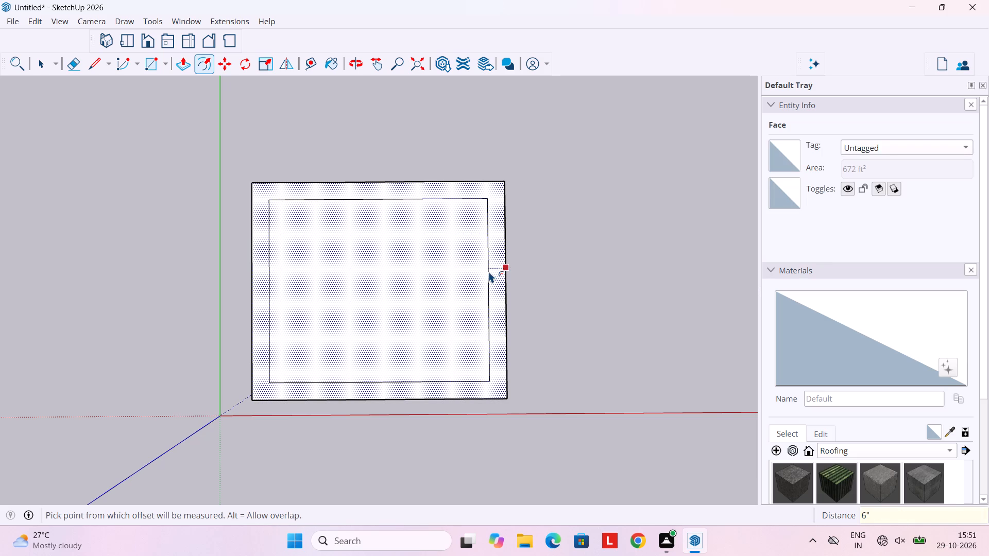
key("space")
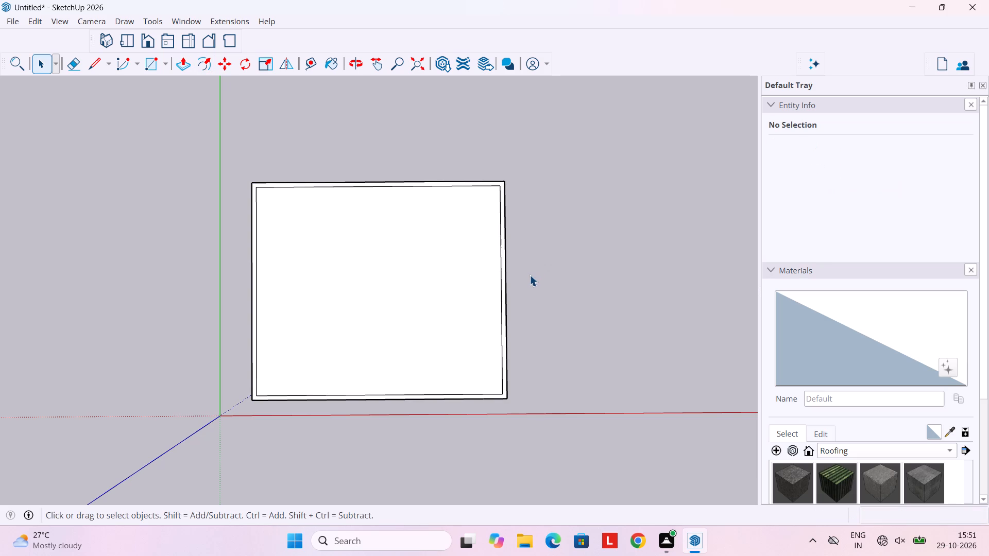
Push/Pull the narrow border face between the two outlines up 10' to raise the room's walls.
key("p")
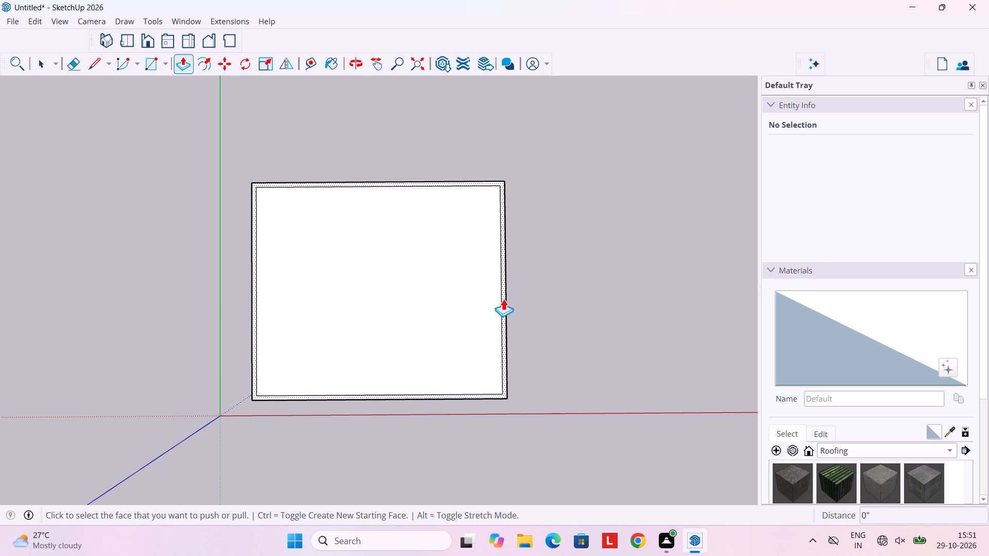
left_click(503, 299)
type("10'")
key("Return")
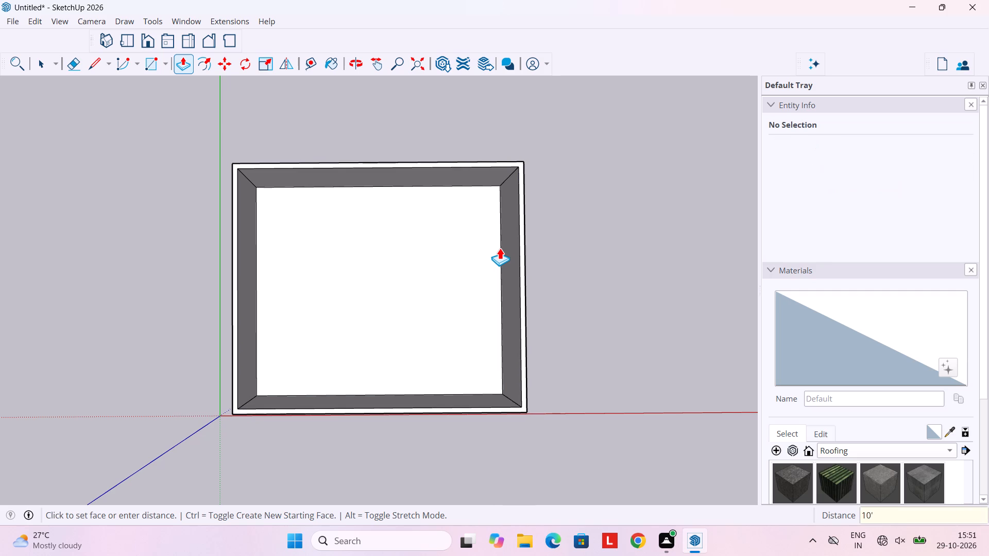
key("Return")
key("space")
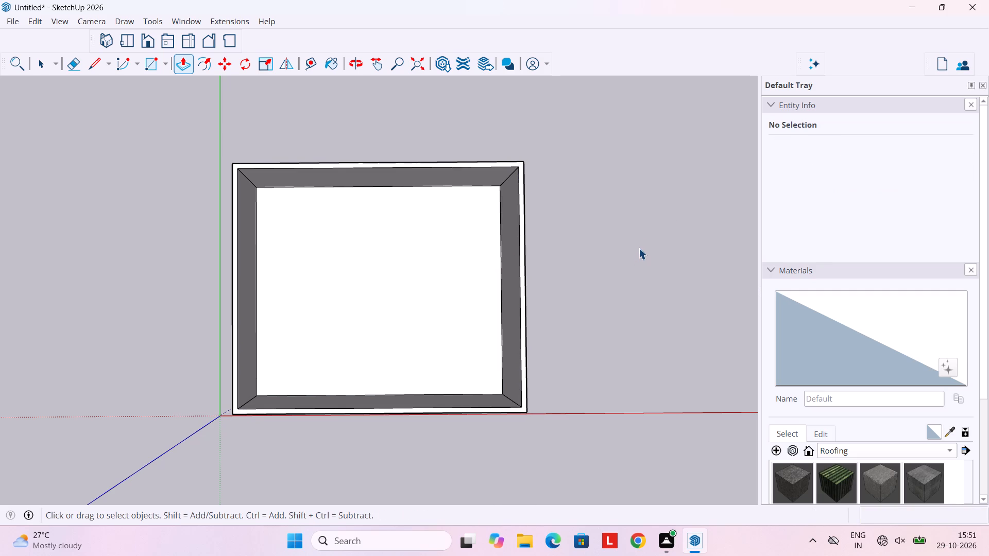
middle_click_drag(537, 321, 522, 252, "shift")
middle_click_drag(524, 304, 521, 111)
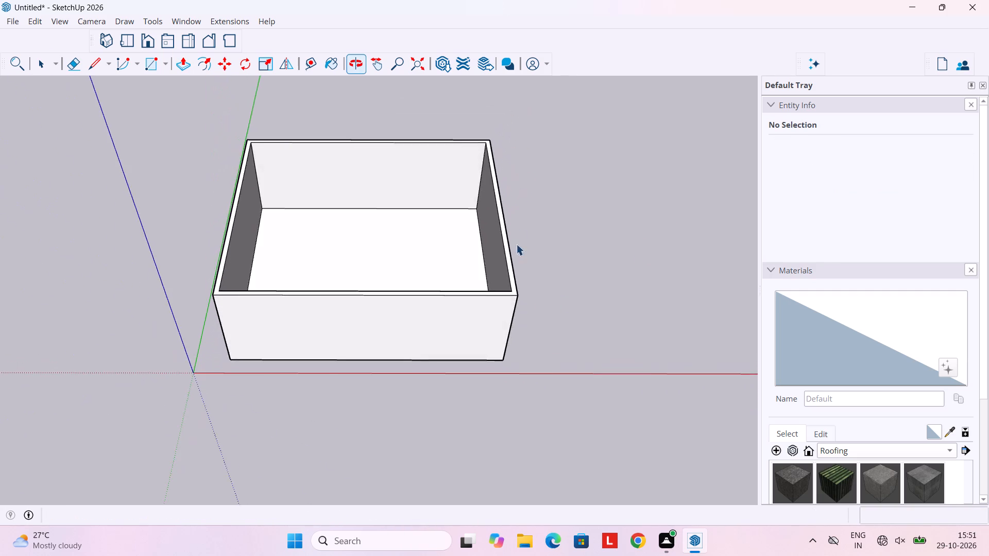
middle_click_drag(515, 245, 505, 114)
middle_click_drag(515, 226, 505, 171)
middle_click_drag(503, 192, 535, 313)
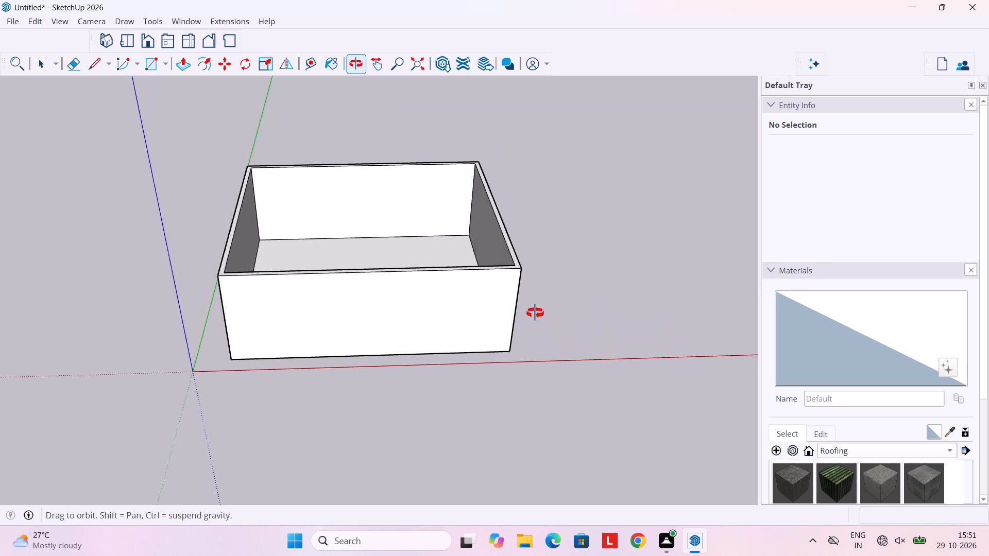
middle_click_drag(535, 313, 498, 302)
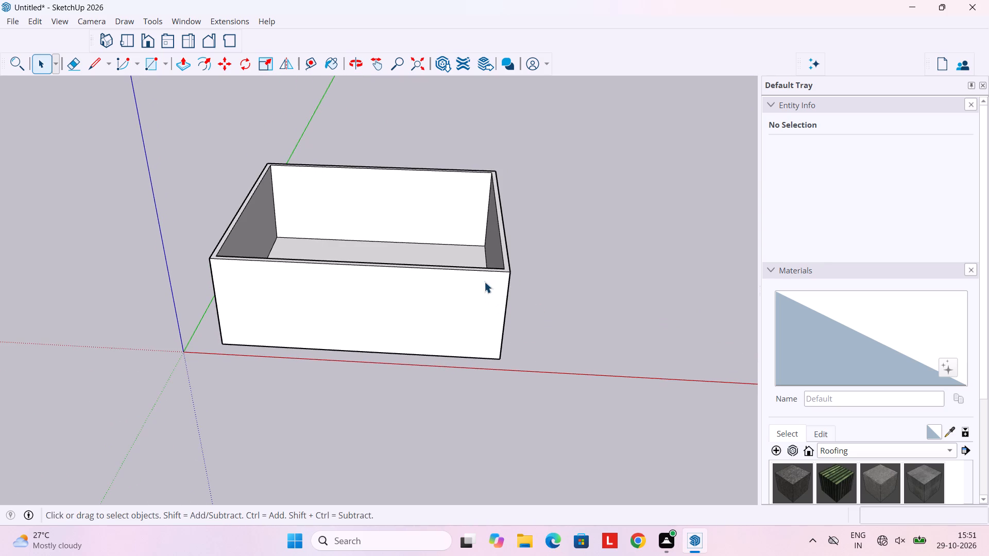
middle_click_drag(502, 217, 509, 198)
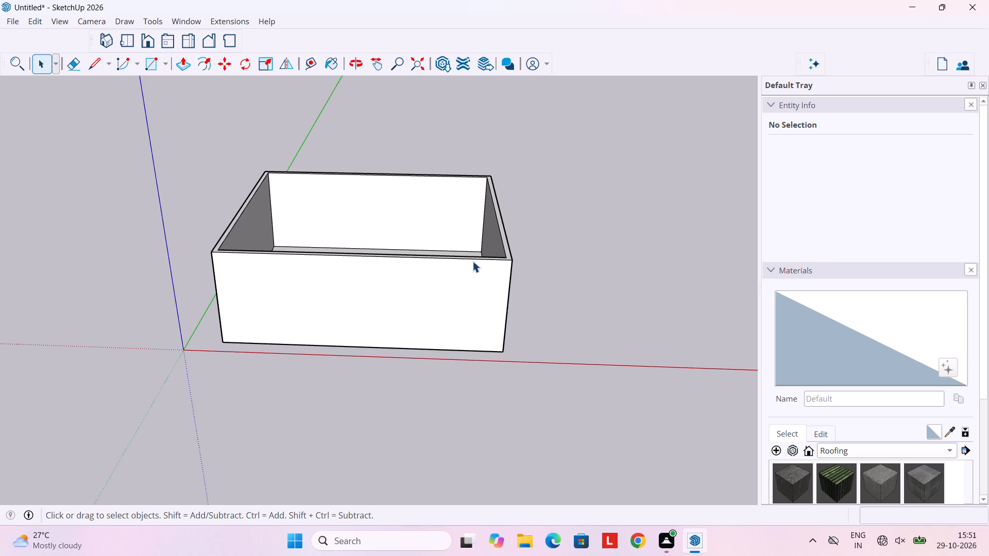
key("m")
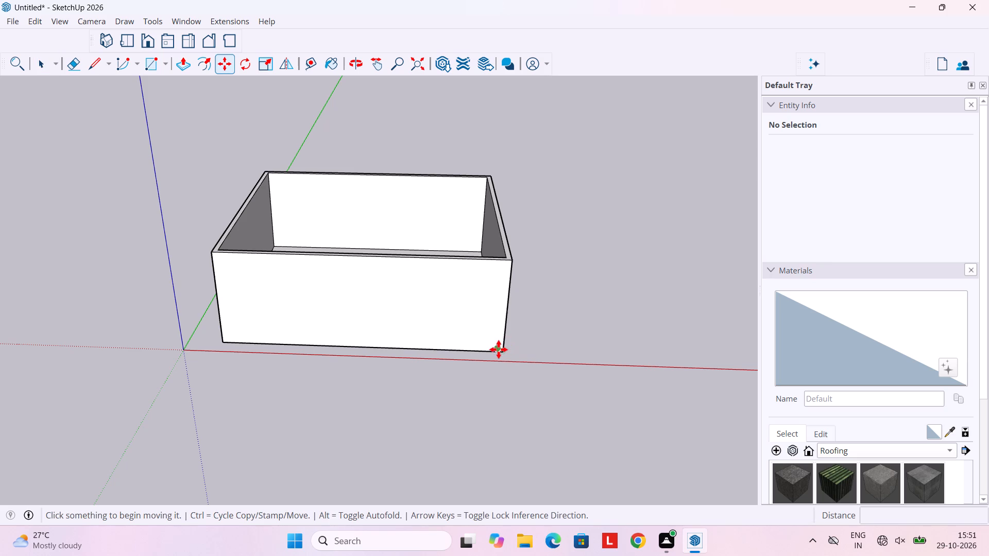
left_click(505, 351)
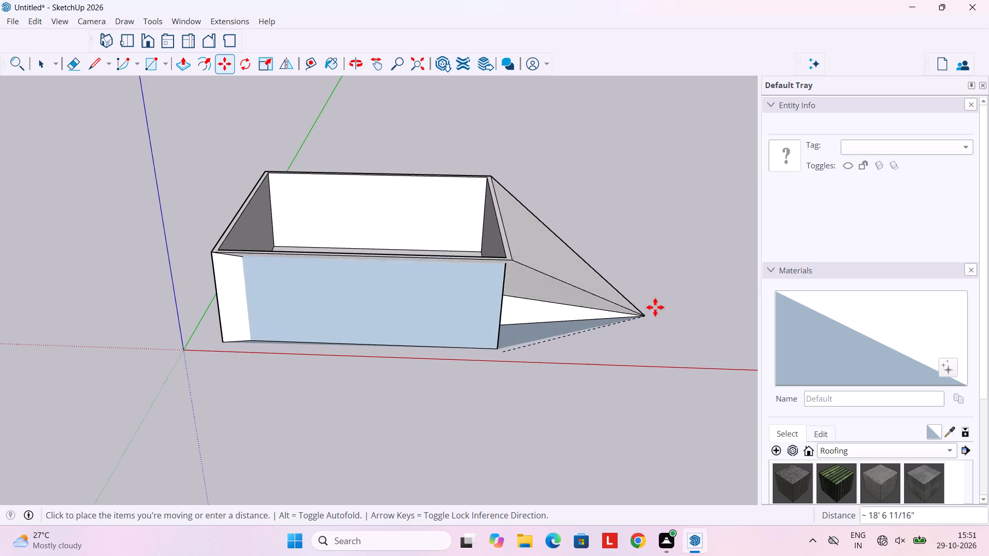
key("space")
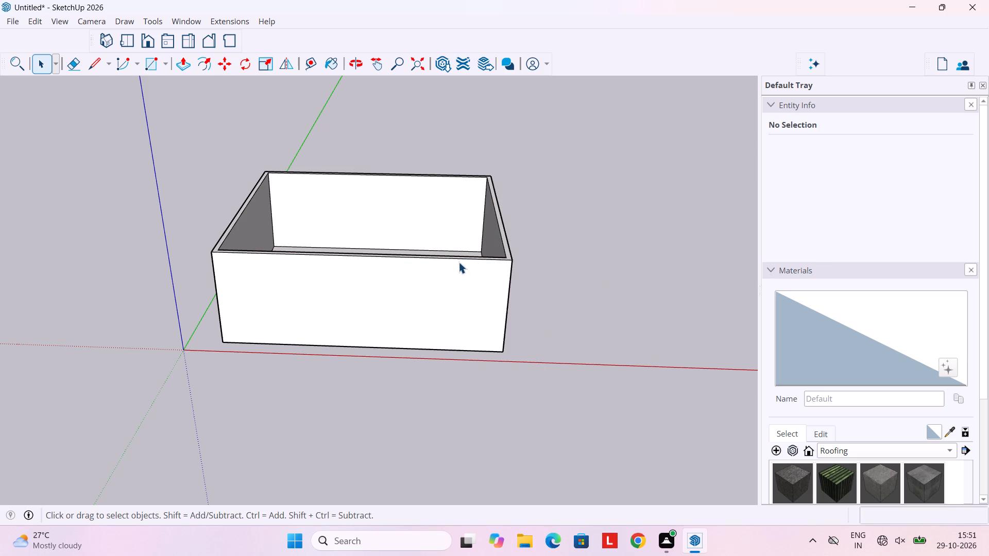
Group all the connected faces and edges of the room into a single group.
triple_click(454, 262)
right_click(454, 262)
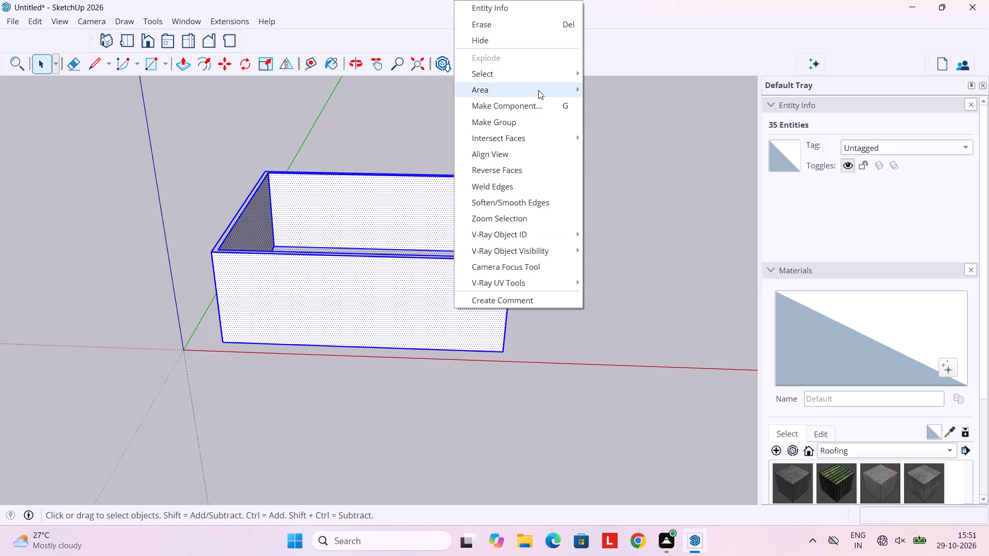
left_click(529, 123)
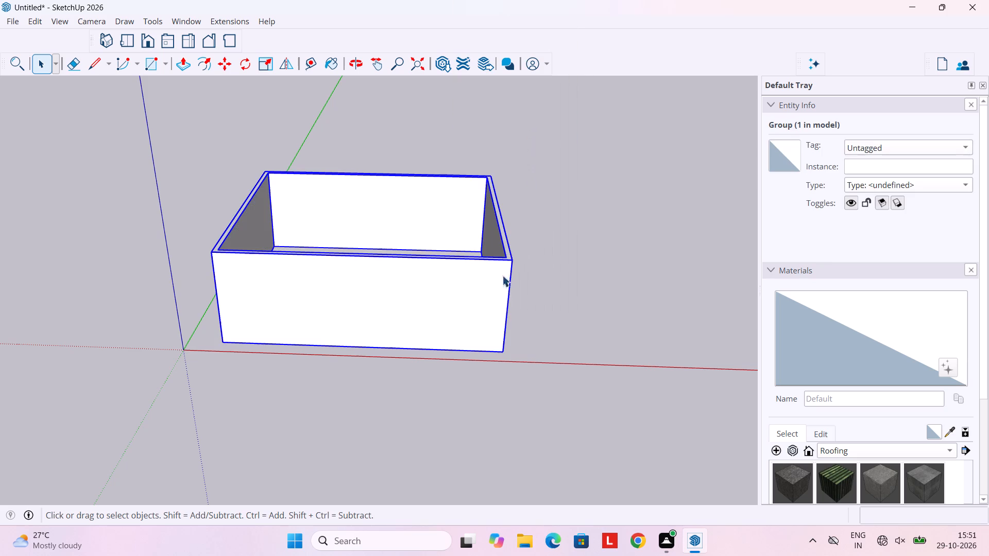
Move the room group about 24' 2" diagonally away from the origin, between the positive red and green axes.
left_click(494, 292)
key("m")
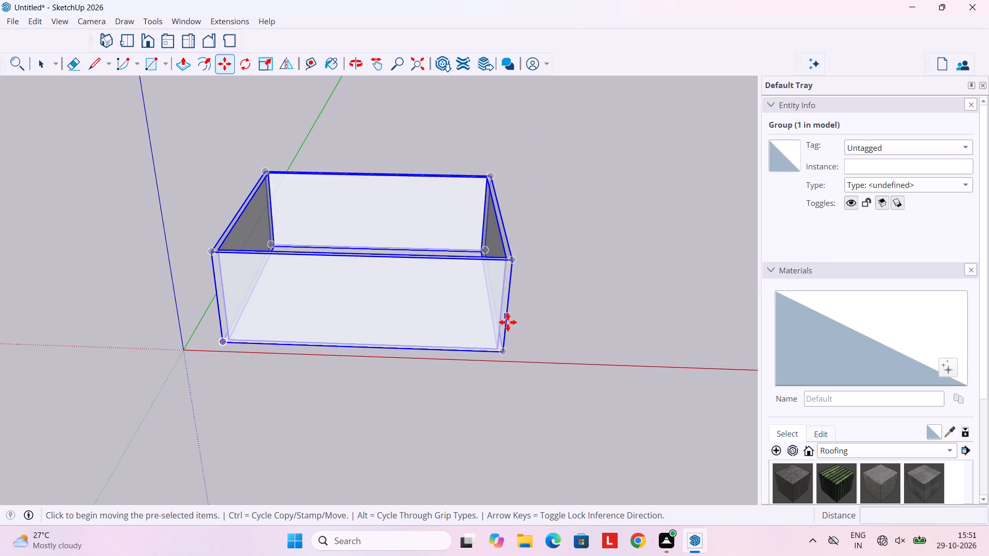
left_click(502, 353)
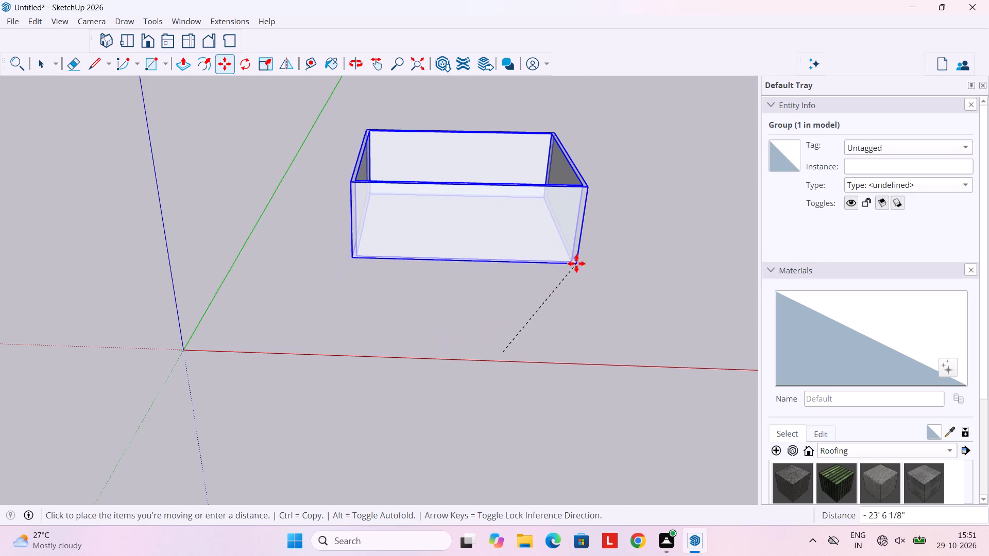
left_click(590, 265)
key("Escape")
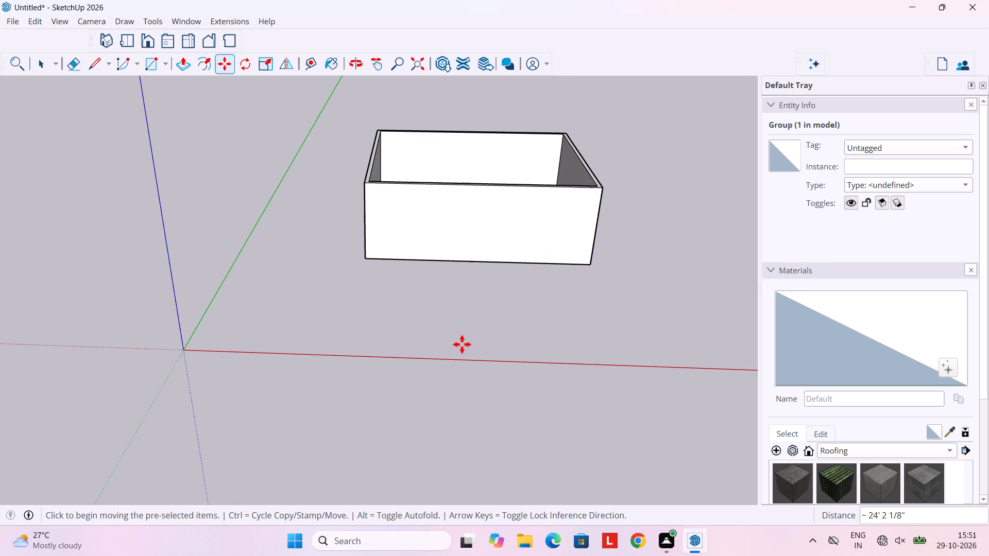
Place a vertical Tape Measure guide 4' in from the left edge of the front wall's outer face.
scroll(513, 303, "down", 2)
middle_click_drag(594, 298, 489, 316, "shift")
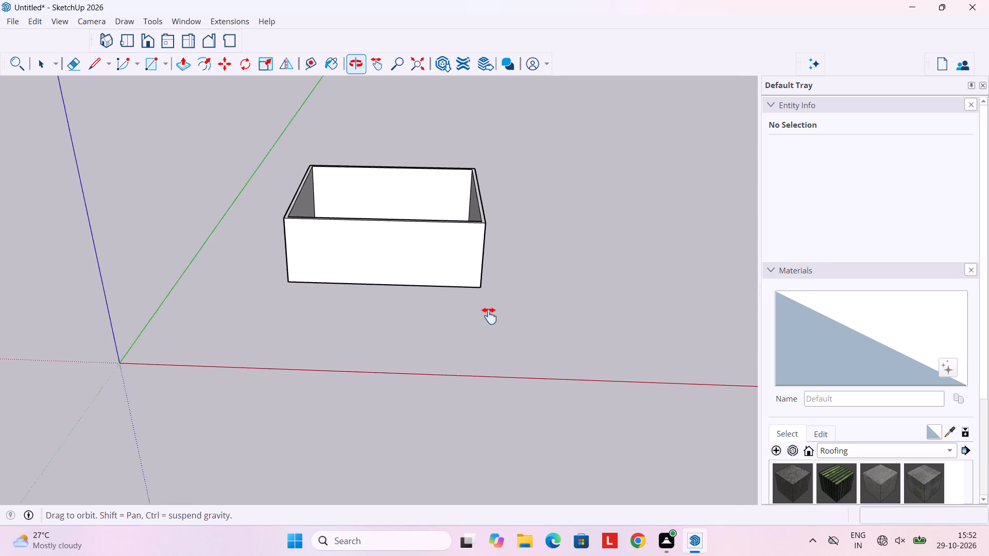
middle_click_drag(489, 316, 445, 322, "shift")
middle_click_drag(430, 315, 648, 143)
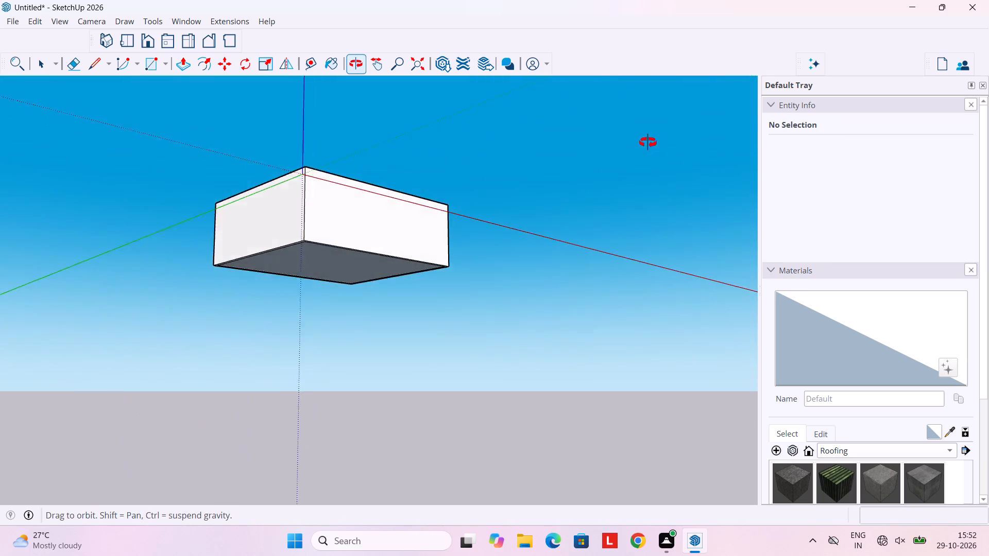
middle_click_drag(648, 143, 434, 363)
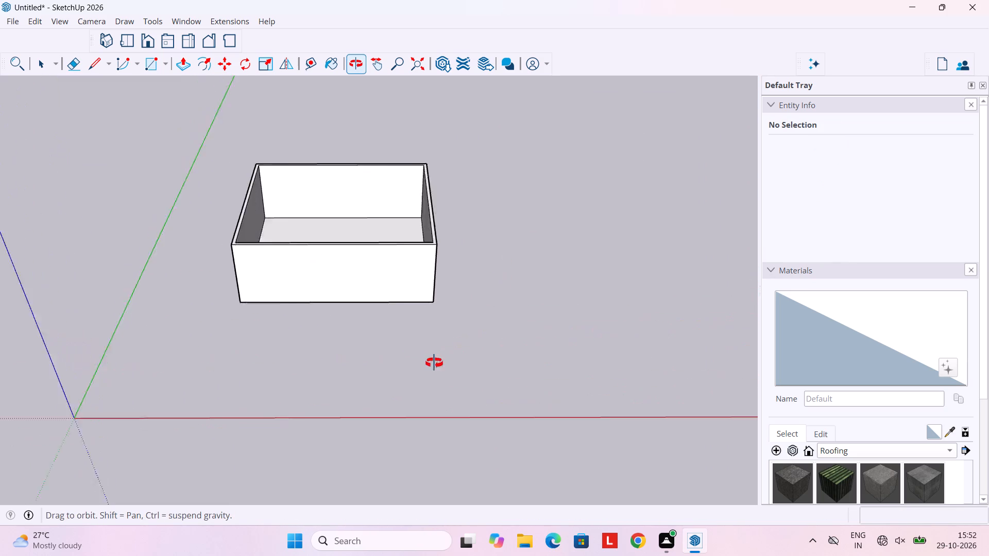
middle_click_drag(434, 363, 426, 367)
scroll(387, 199, "up", 2)
middle_click_drag(387, 200, 384, 144)
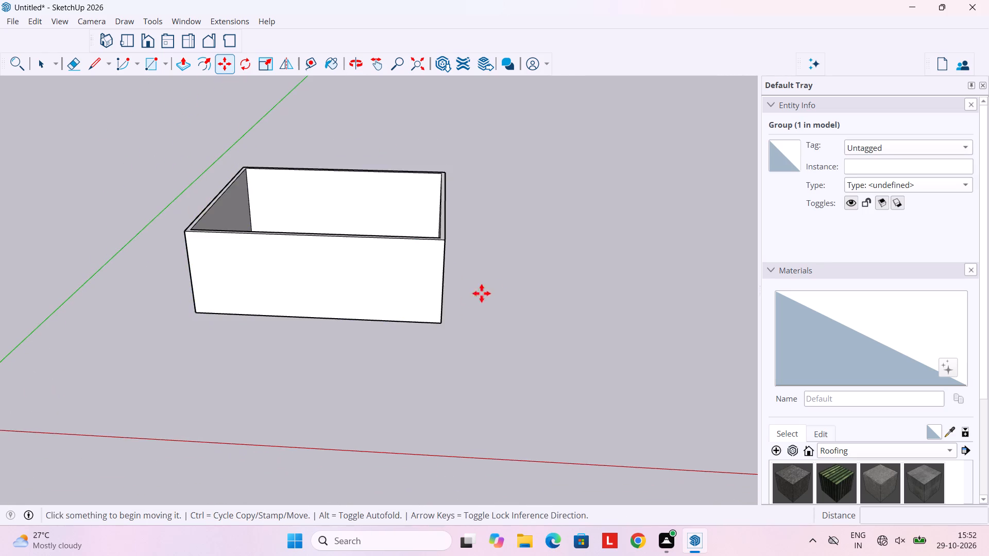
middle_click_drag(496, 289, 532, 224)
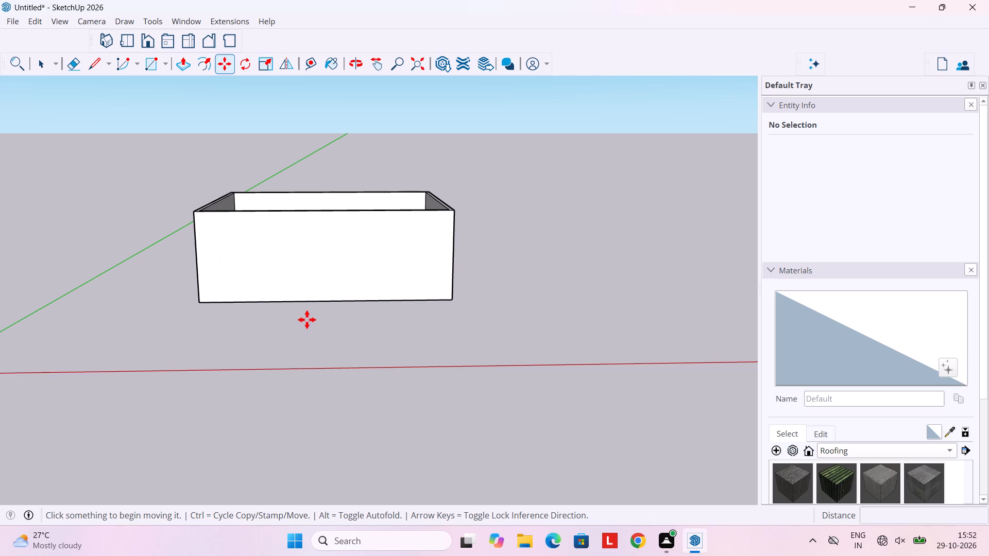
scroll(217, 216, "up", 3)
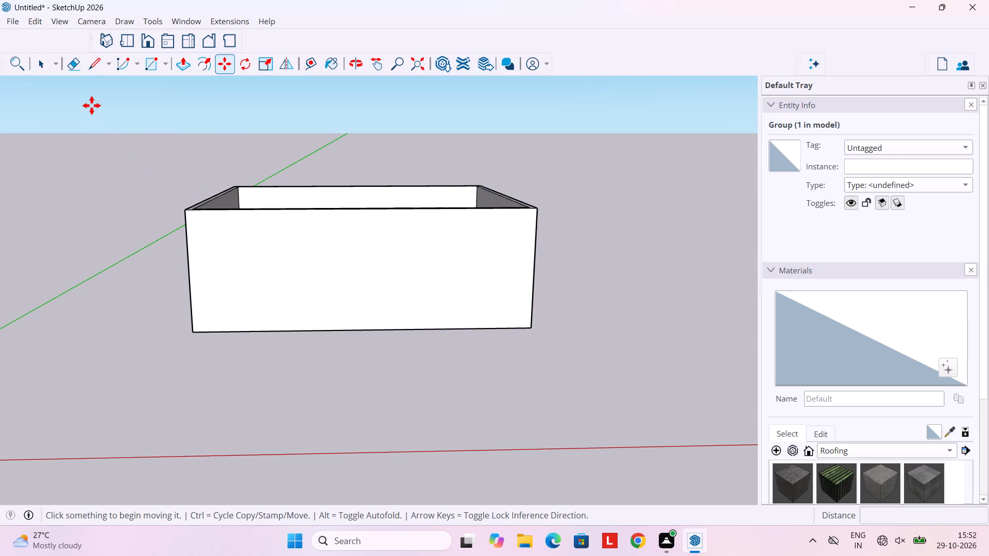
key("t")
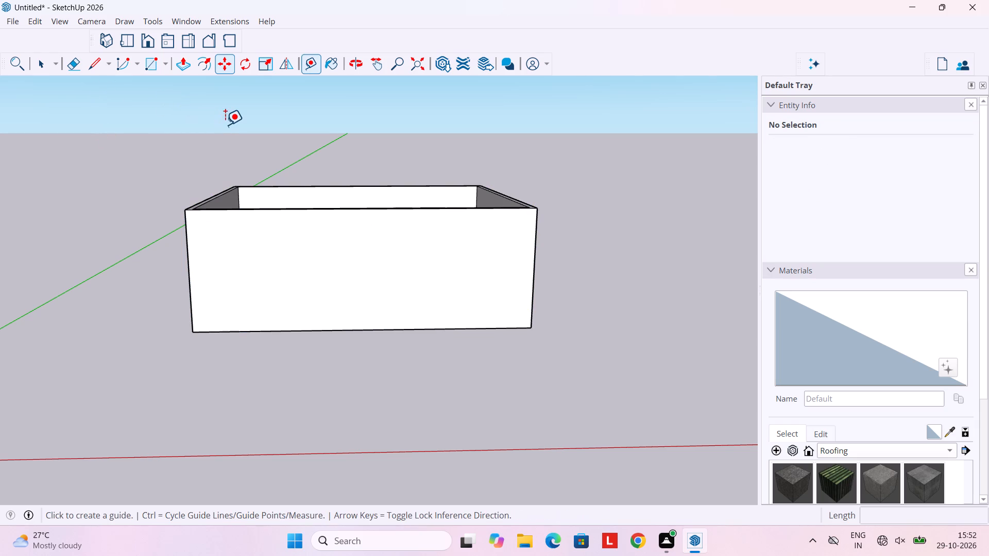
left_click(189, 285)
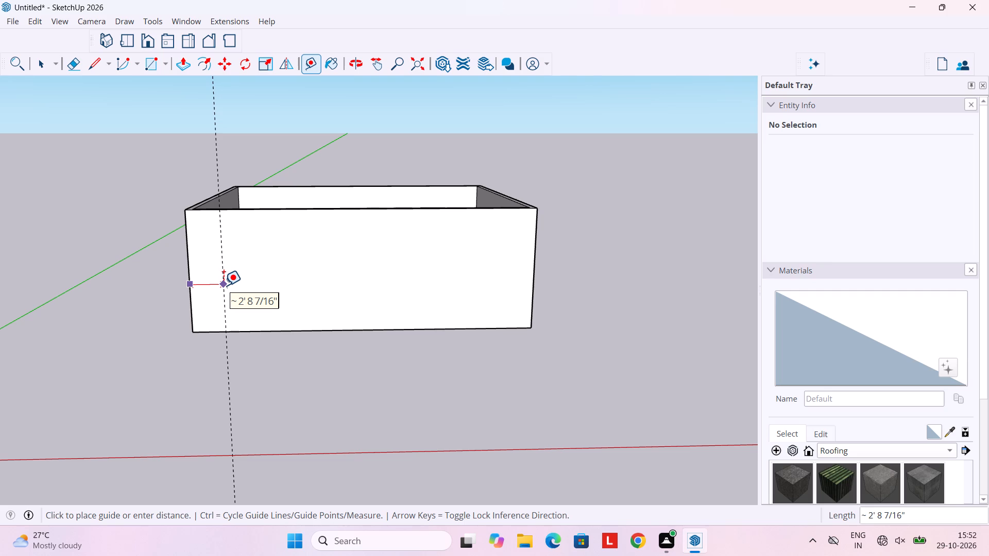
type("4'")
key("Return")
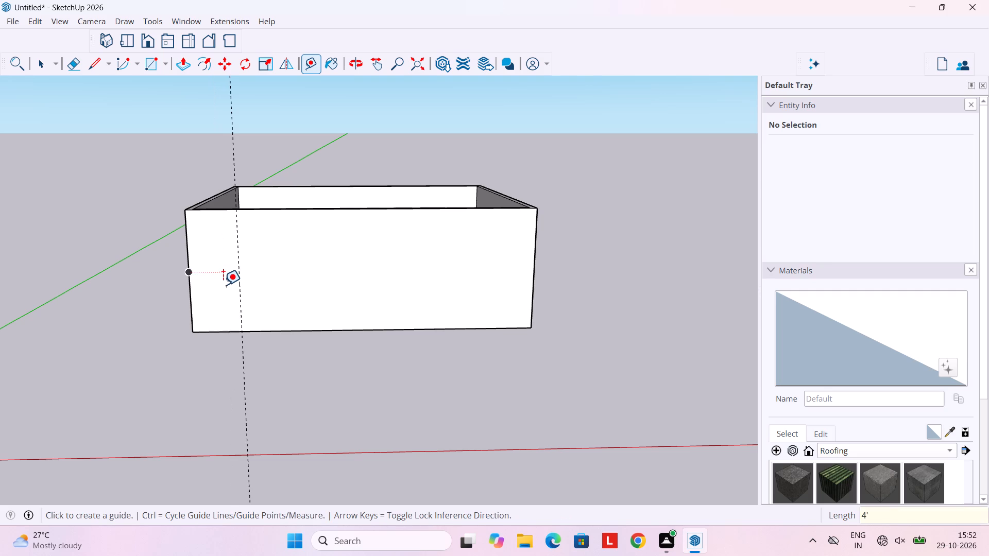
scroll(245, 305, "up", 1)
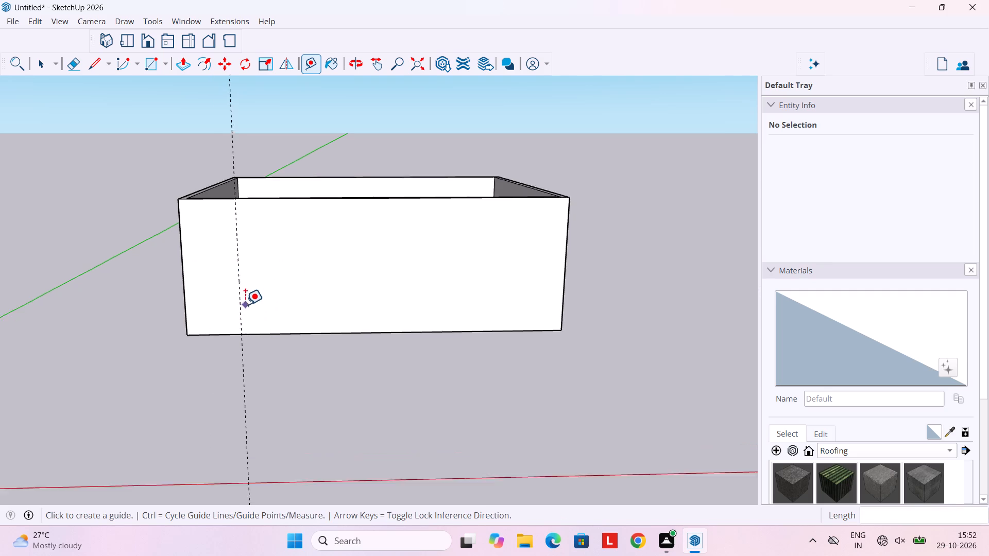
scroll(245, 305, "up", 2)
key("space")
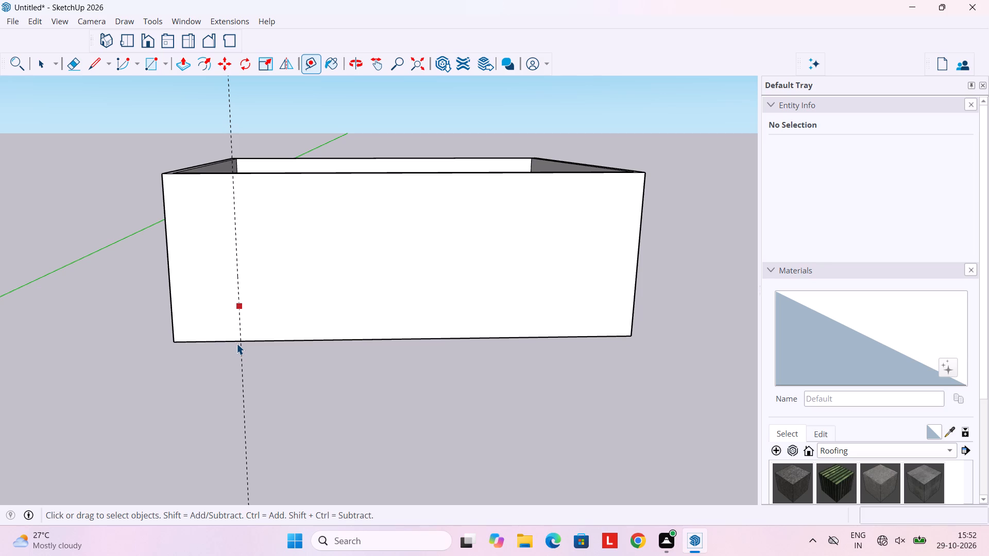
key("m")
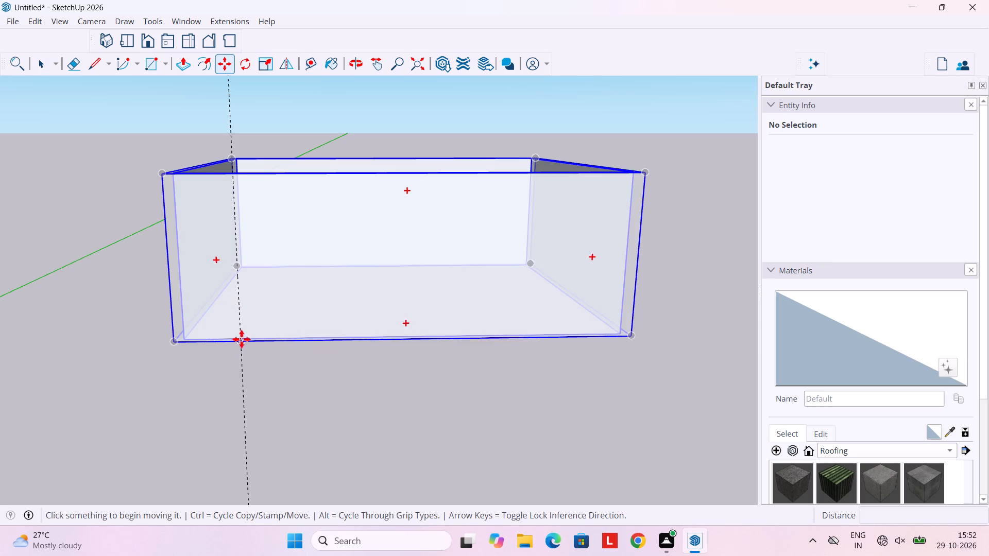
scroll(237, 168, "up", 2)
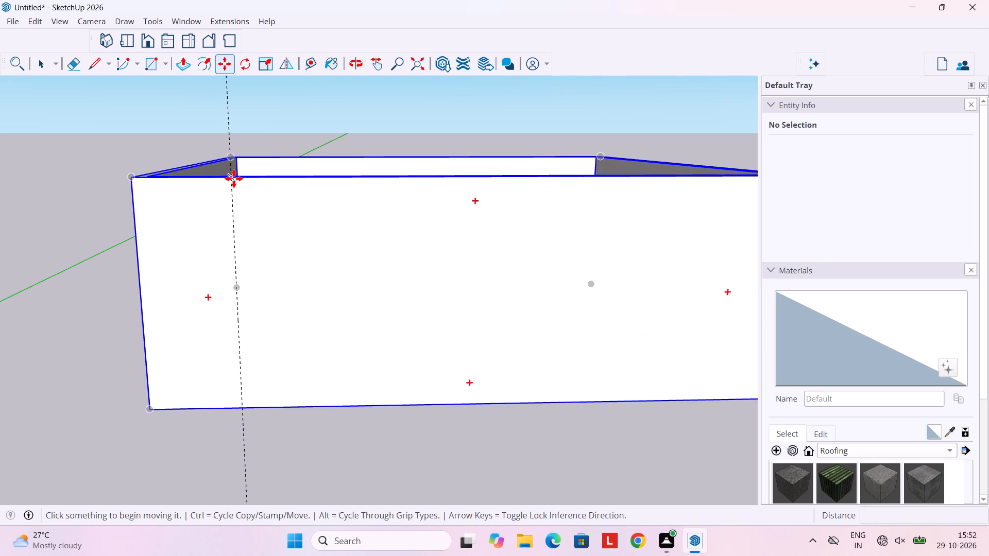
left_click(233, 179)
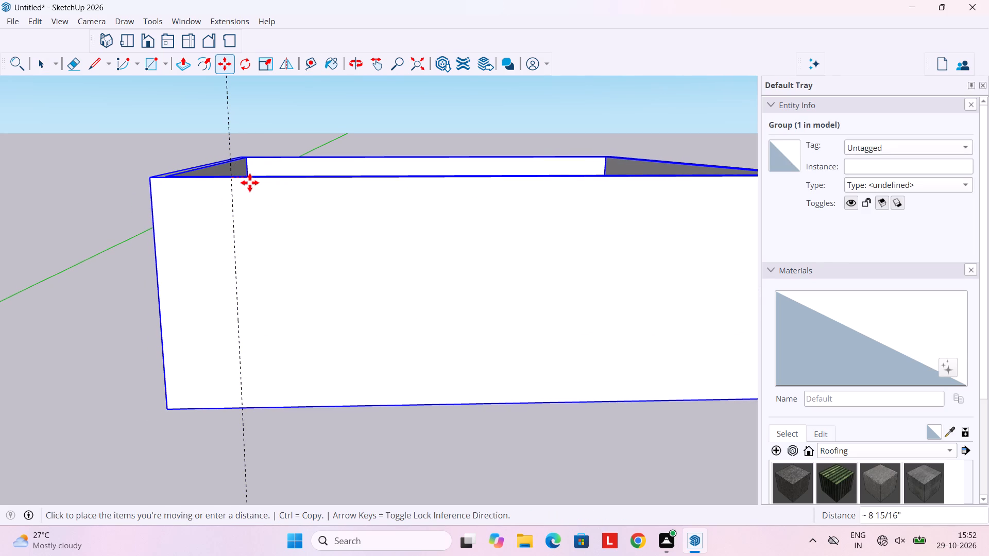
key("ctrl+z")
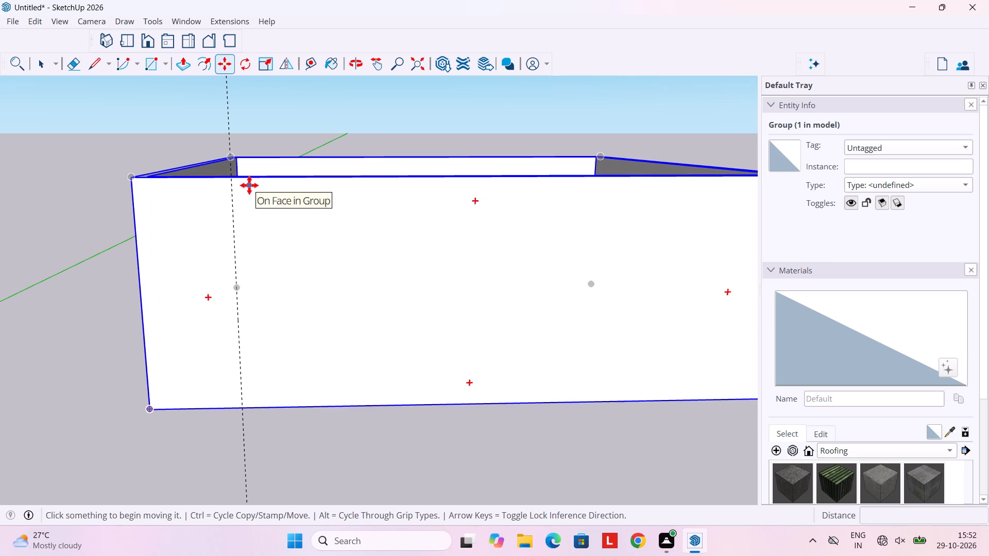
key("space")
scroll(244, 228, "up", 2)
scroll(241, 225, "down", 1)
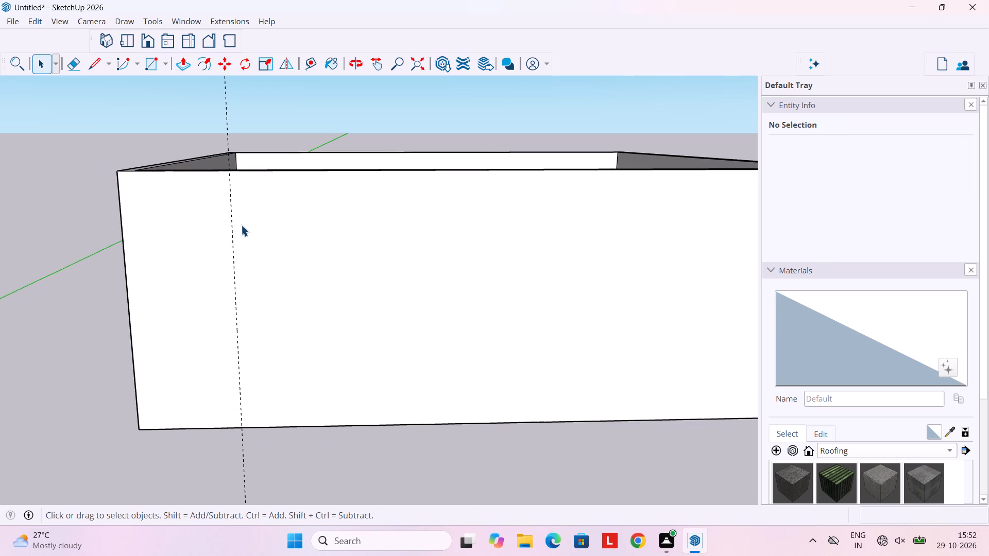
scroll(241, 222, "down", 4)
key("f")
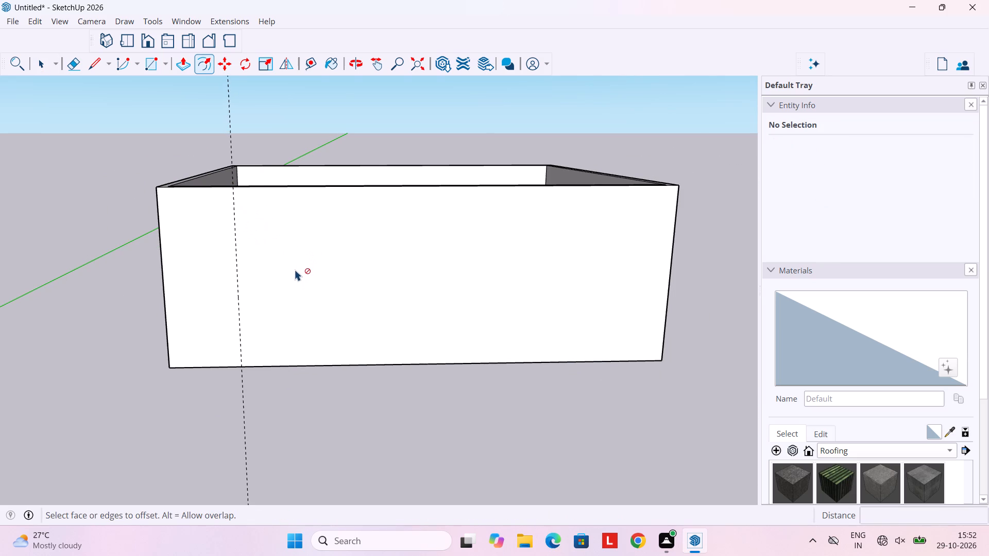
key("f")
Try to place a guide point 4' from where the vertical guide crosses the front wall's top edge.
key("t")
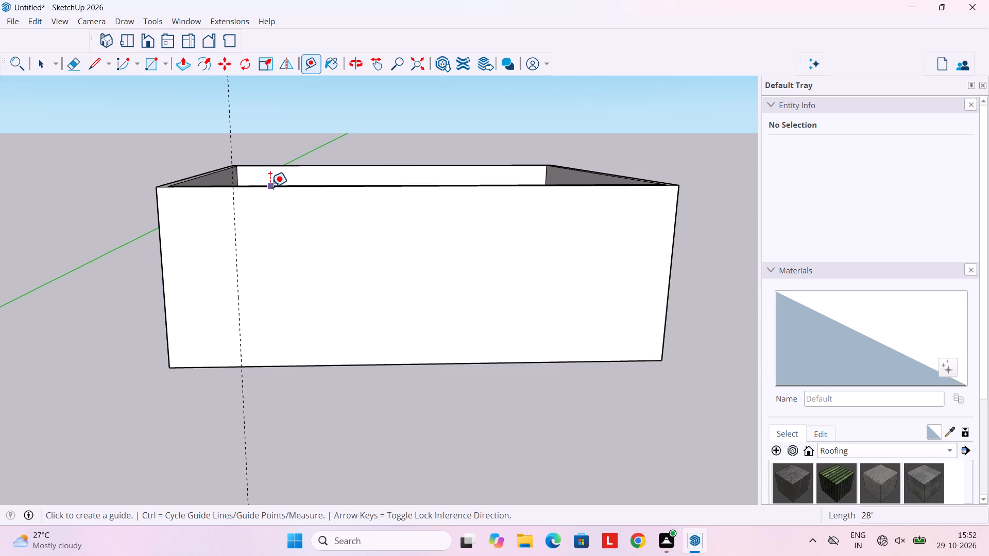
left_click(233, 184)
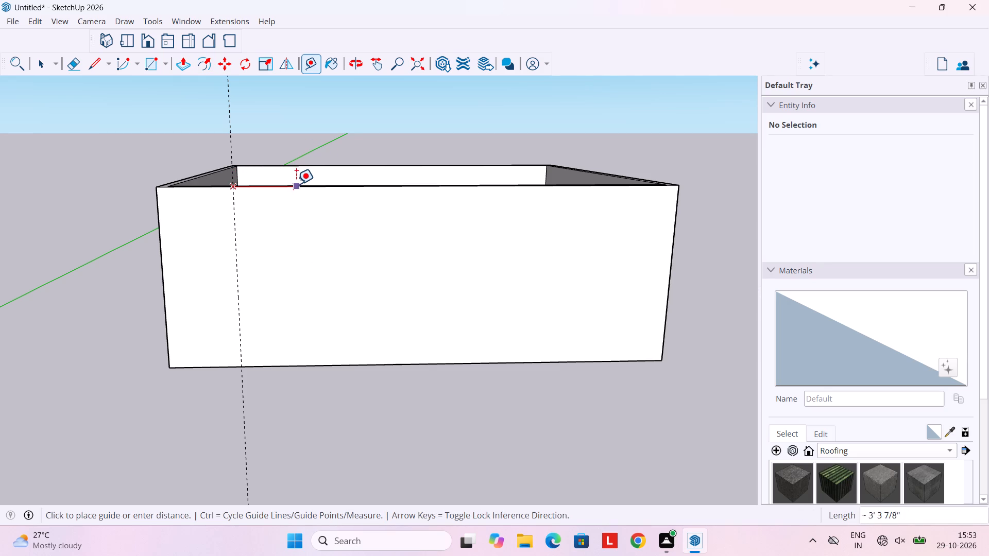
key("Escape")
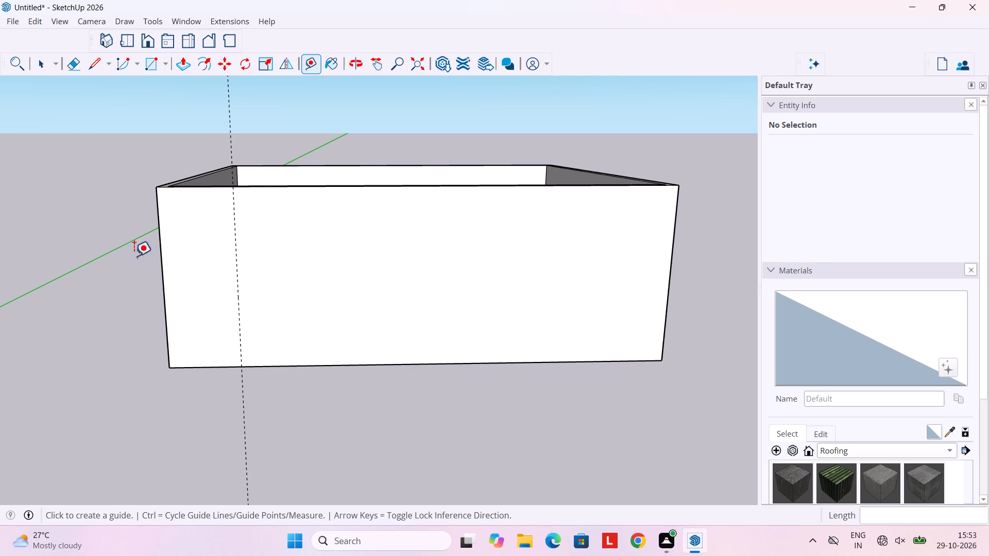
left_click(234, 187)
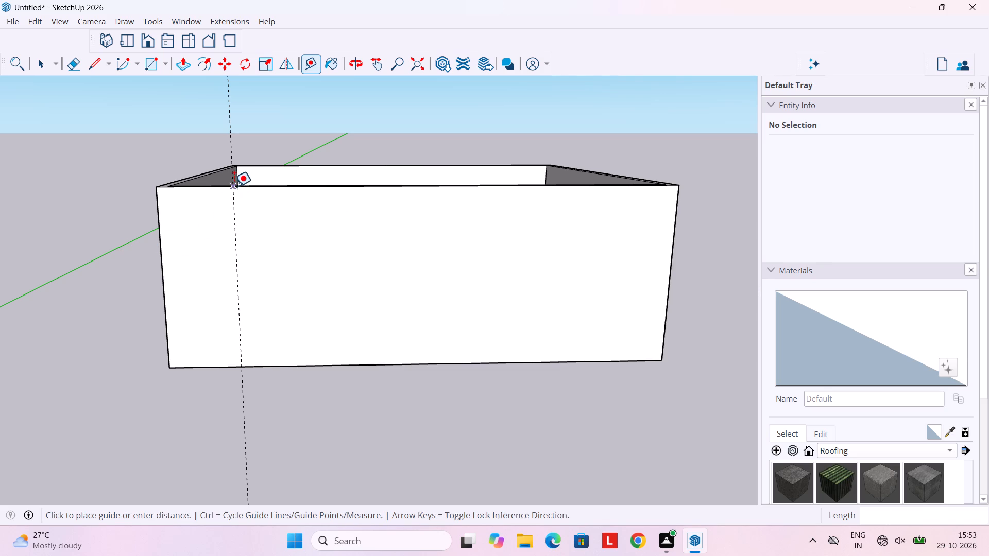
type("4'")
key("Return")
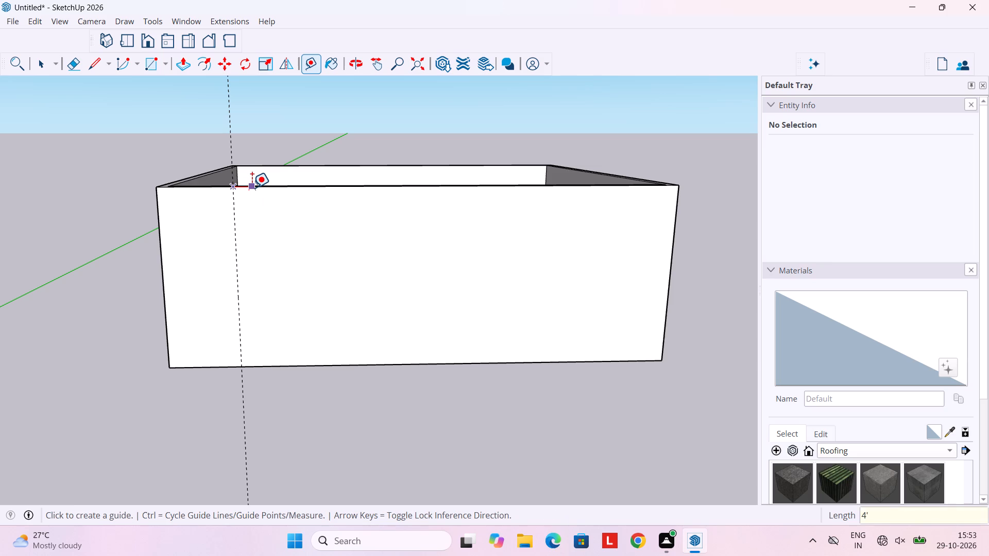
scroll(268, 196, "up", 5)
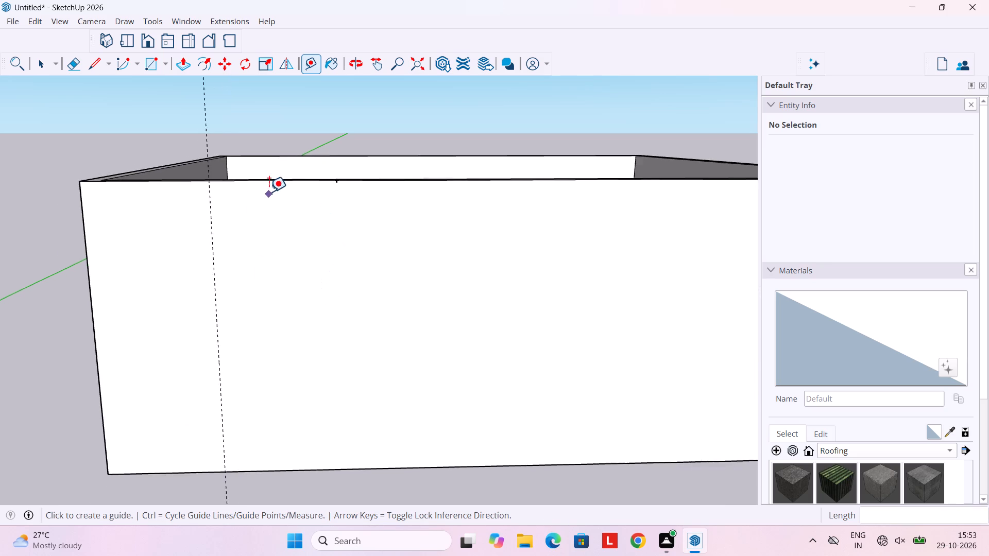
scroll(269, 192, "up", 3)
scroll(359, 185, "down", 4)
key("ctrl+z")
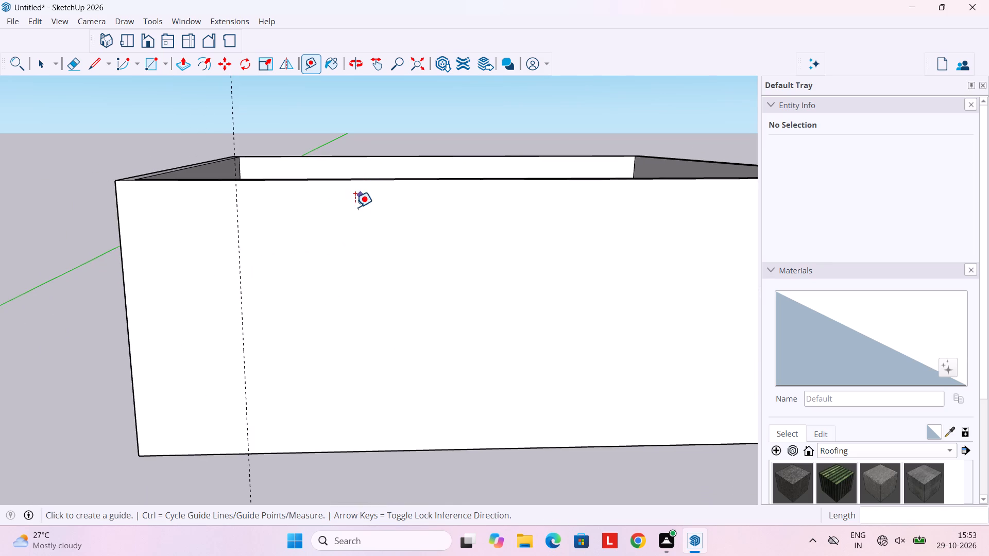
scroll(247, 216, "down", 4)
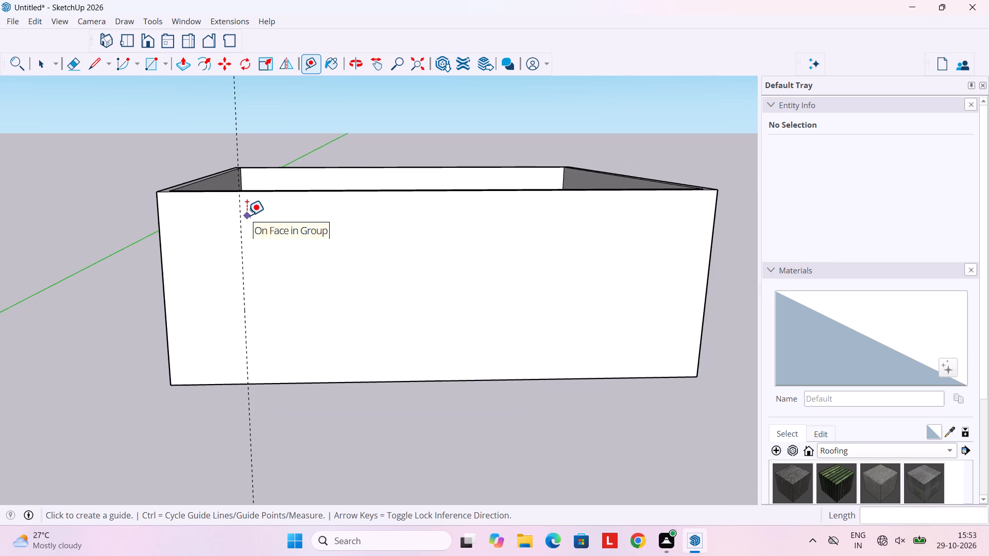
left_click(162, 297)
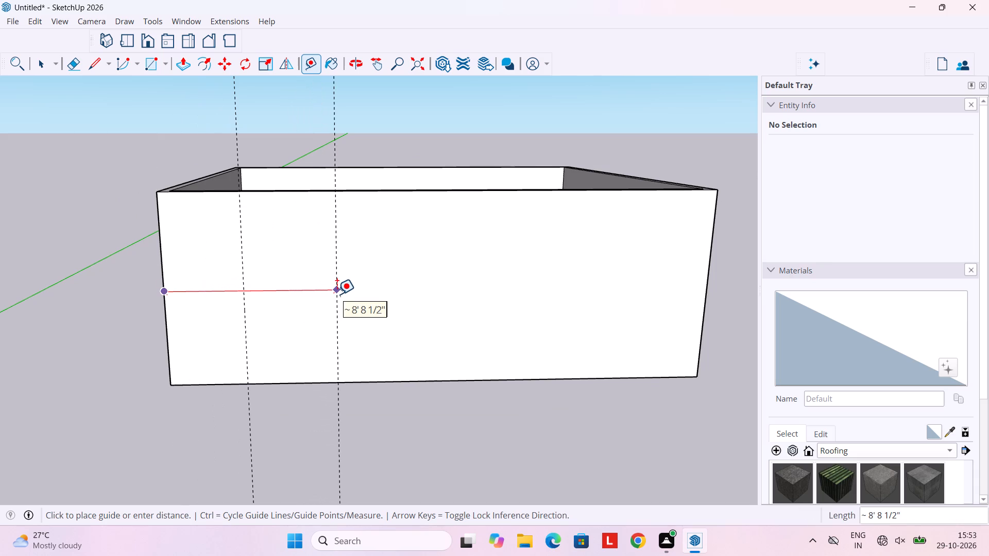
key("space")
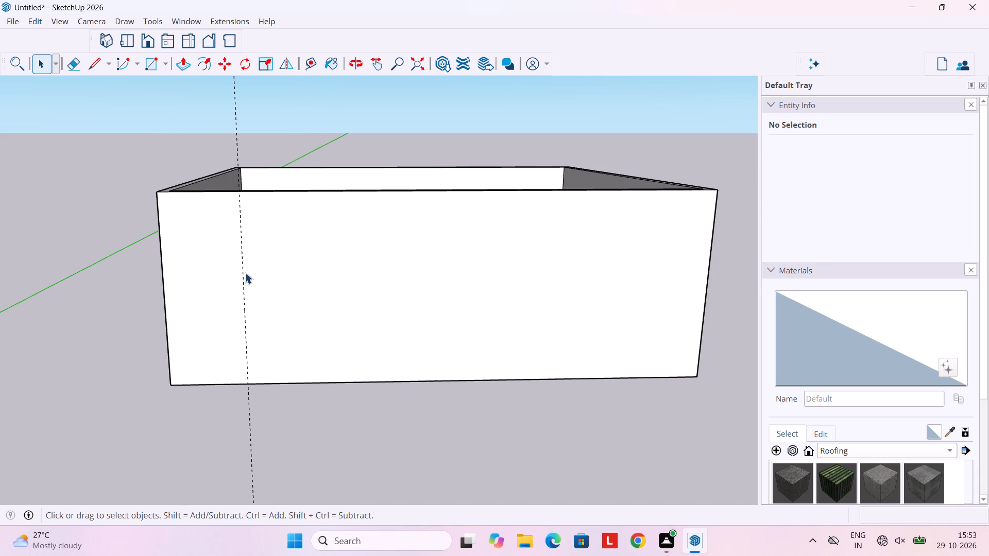
Place two more vertical Tape Measure guides on the front wall, each 4' beyond the previous vertical guide.
key("t")
left_click(245, 272)
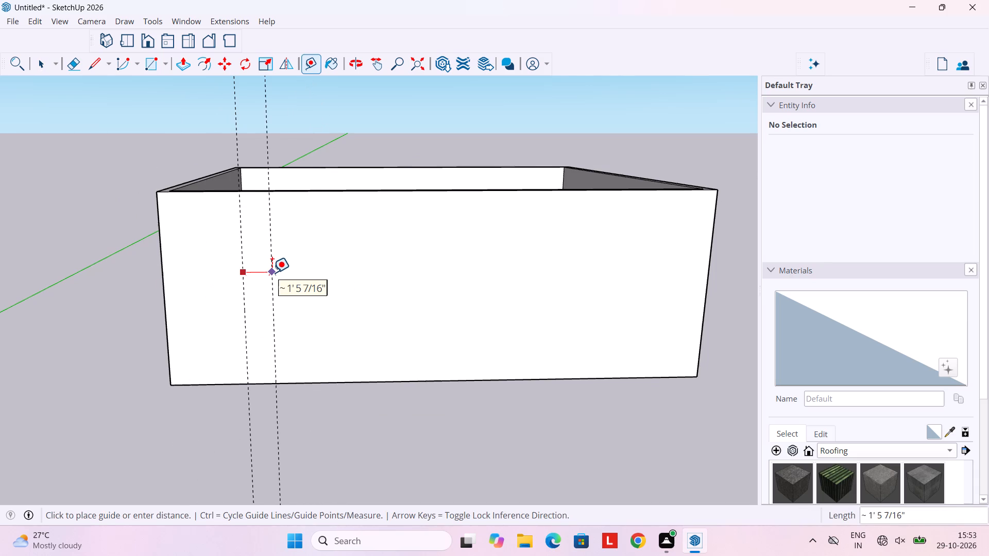
type("4'")
key("Return")
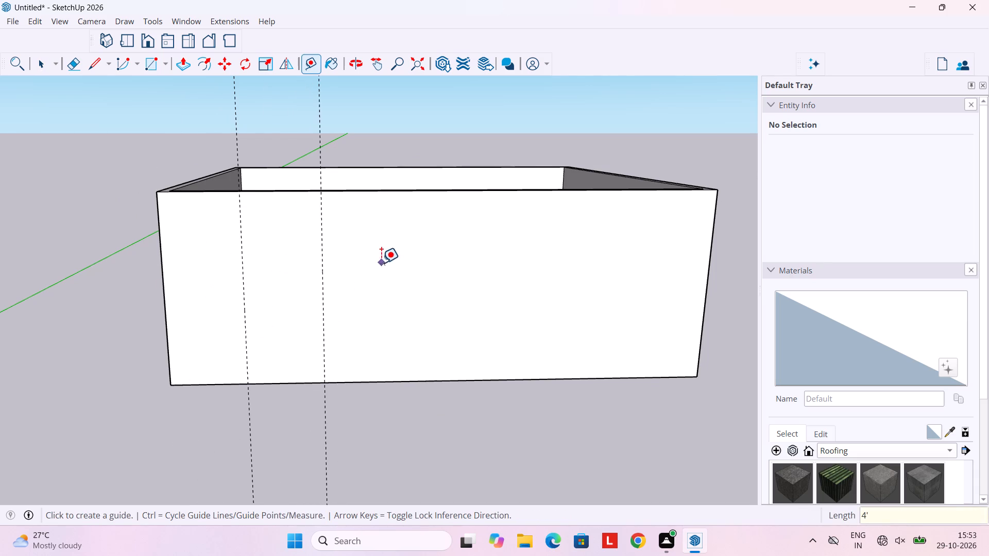
left_click(321, 297)
key("space")
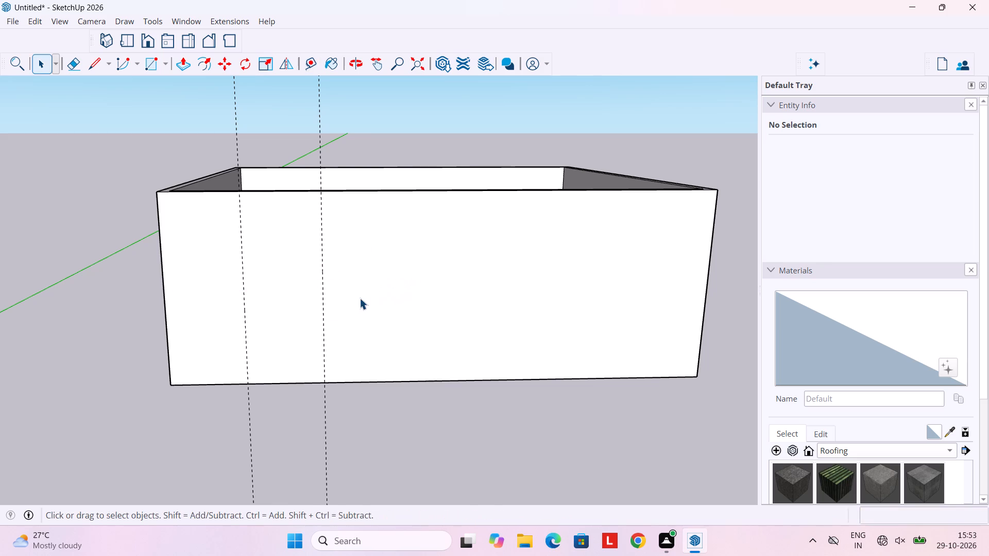
key("t")
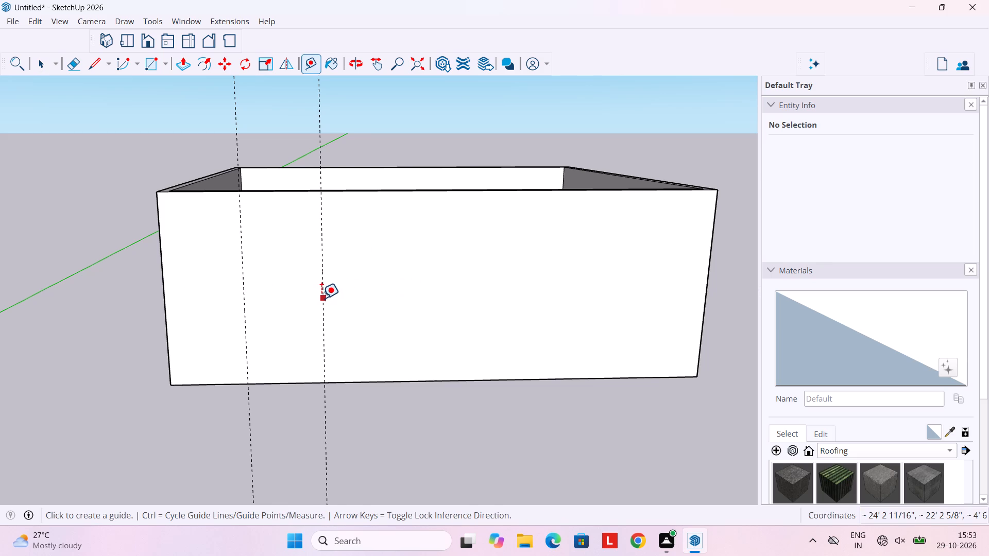
left_click(321, 299)
type("4'")
key("Return")
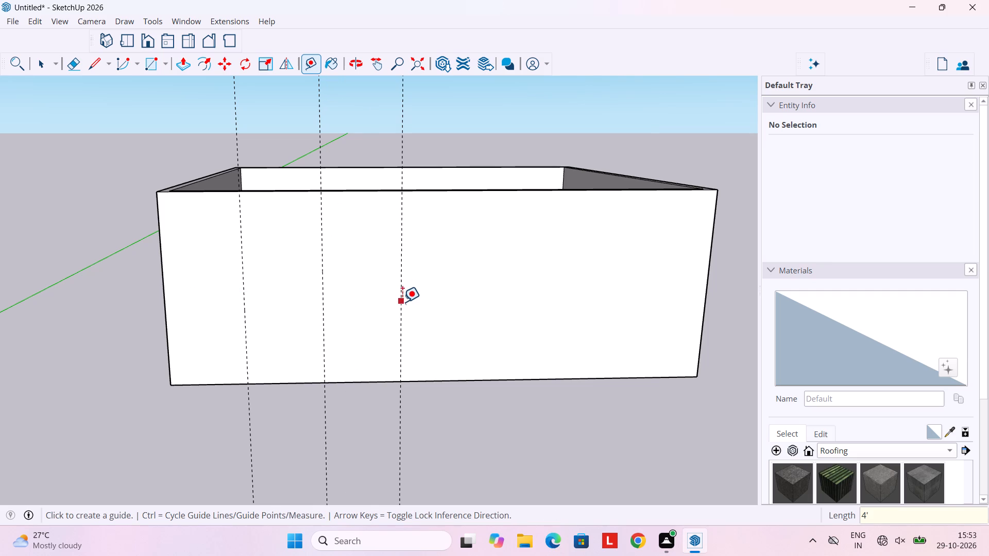
Continue the 4' spacing with three more vertical guides toward the front wall's right edge.
left_click(402, 300)
type("4'")
key("Return")
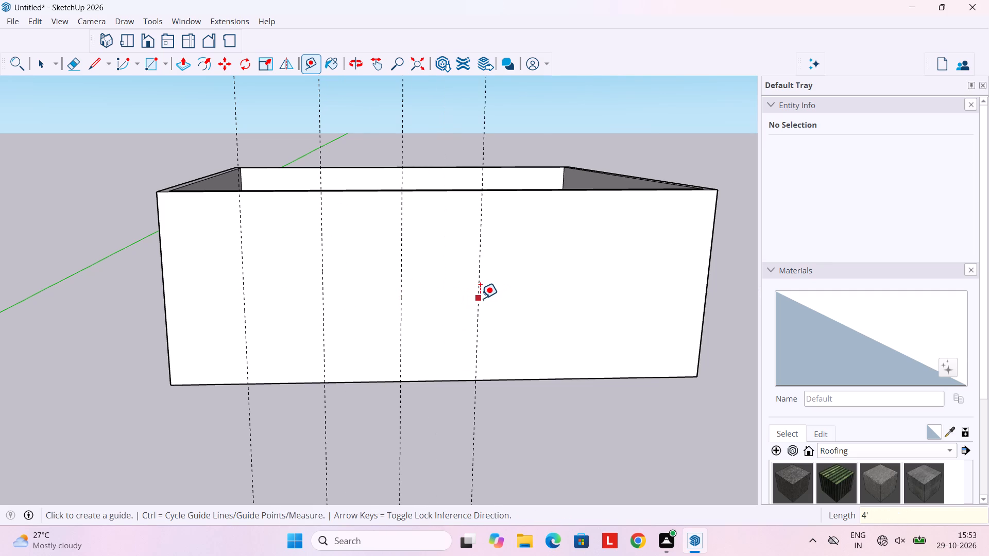
left_click(480, 299)
type("4'")
key("Return")
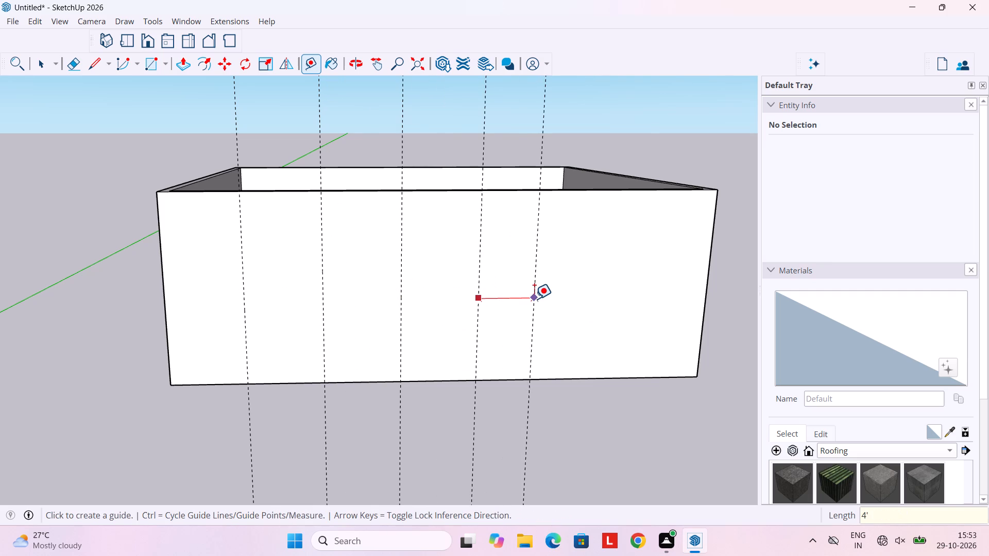
left_click(555, 296)
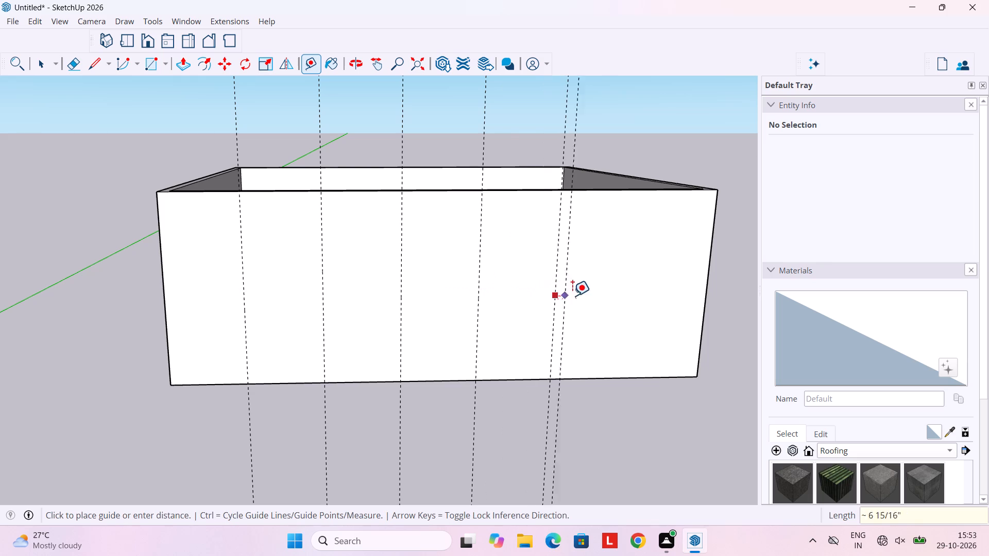
type("4'")
key("Return")
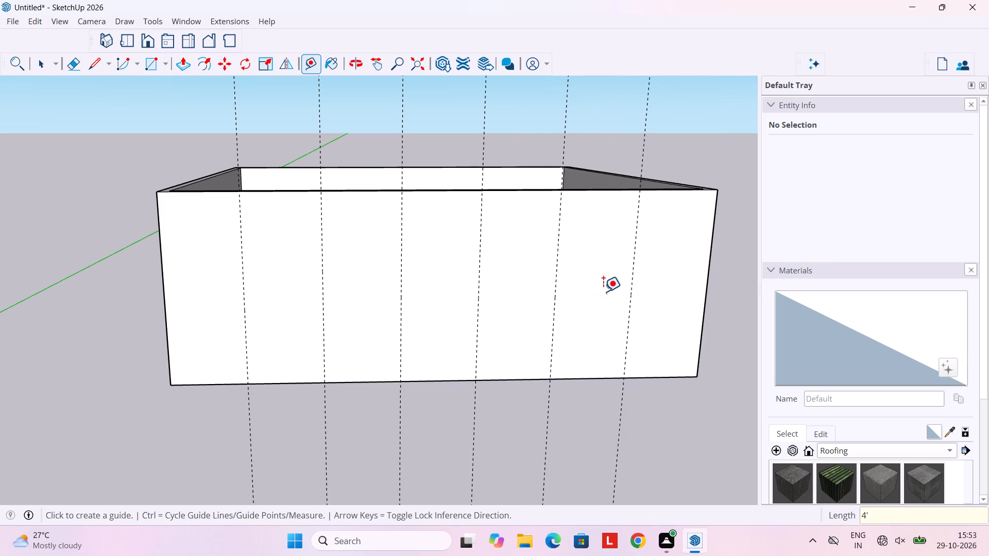
key("space")
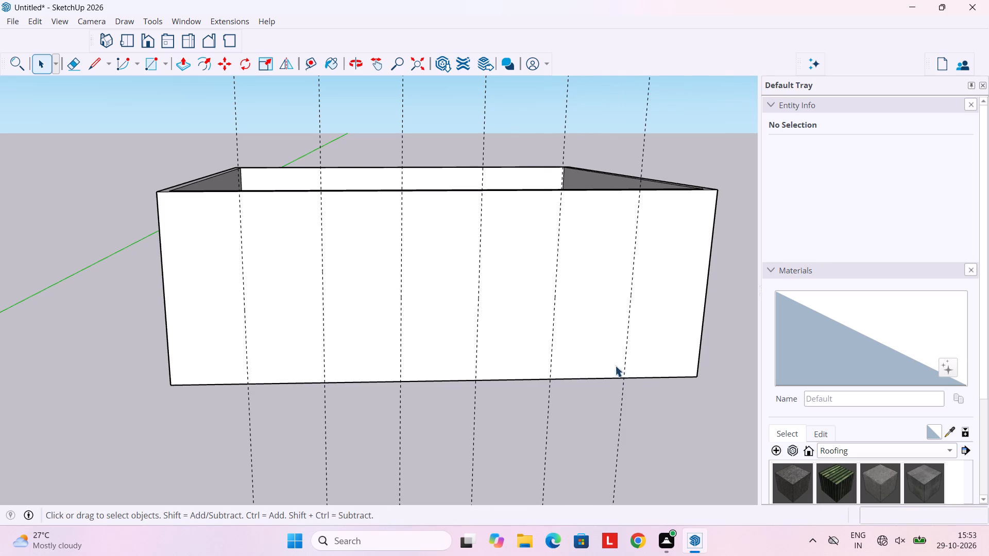
Place a horizontal guide 3' above the front wall's bottom edge and another 3' above that guide.
key("t")
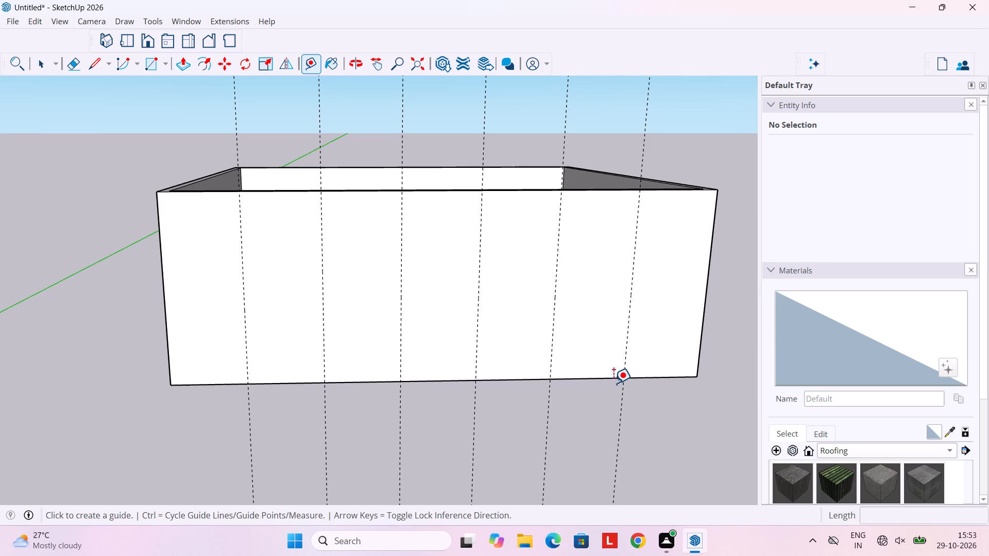
left_click(588, 378)
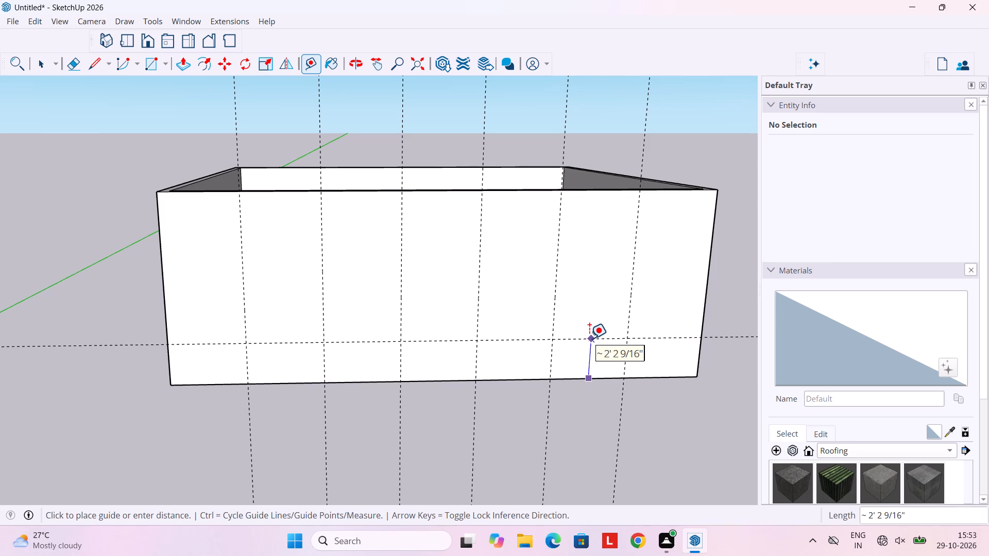
type("3'")
key("Return")
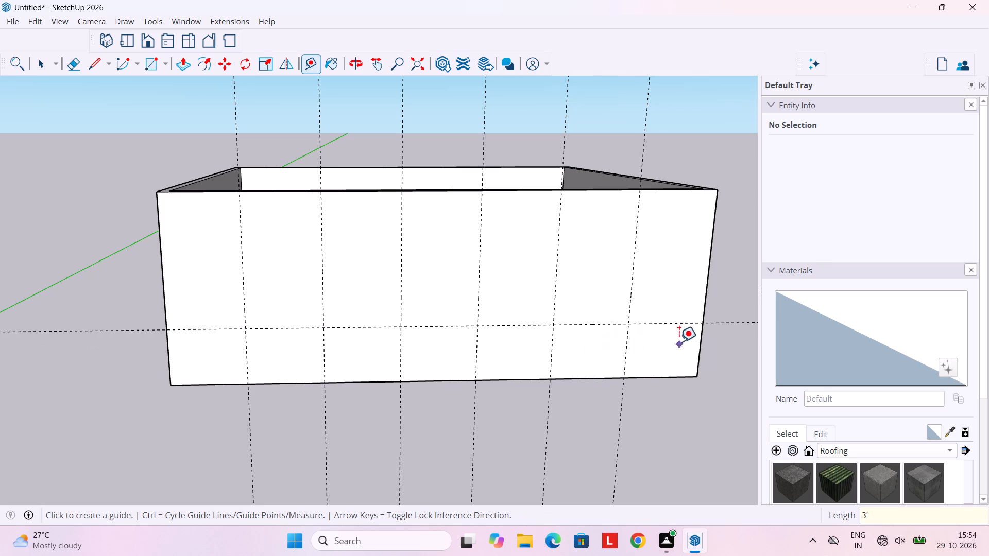
left_click(661, 323)
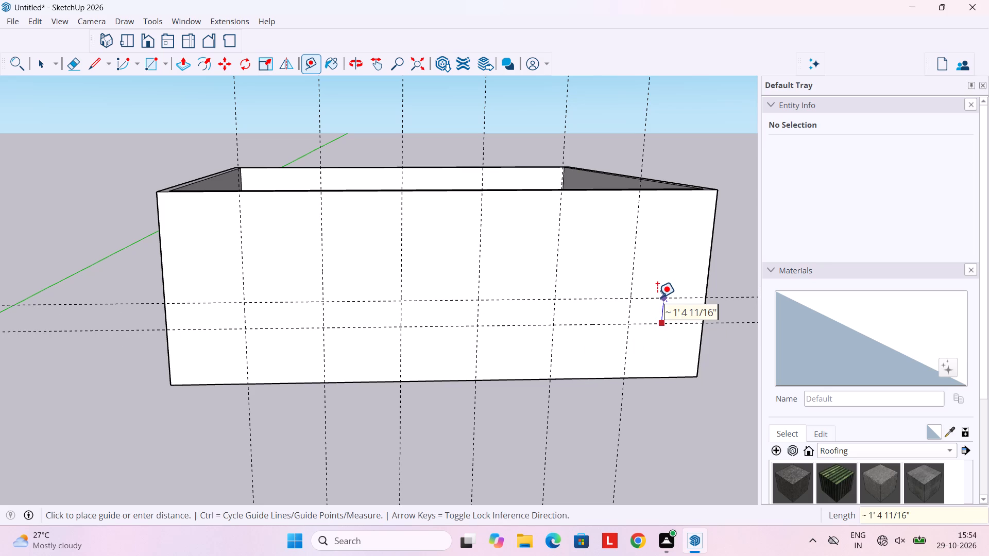
type("3'")
key("Return")
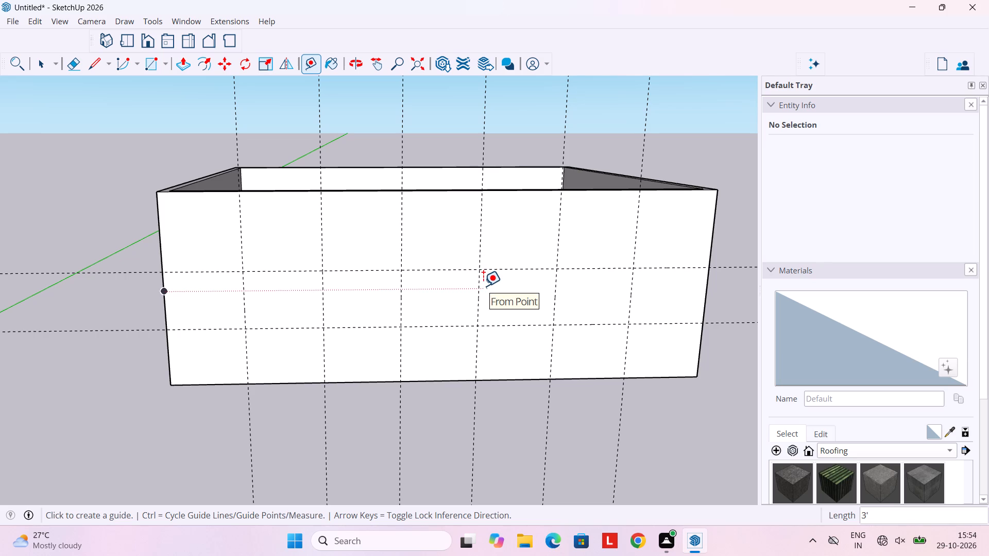
key("space")
On the right side wall, place a vertical guide 4' from the front corner and a horizontal guide 3' above the bottom edge.
middle_click_drag(619, 304, 620, 304)
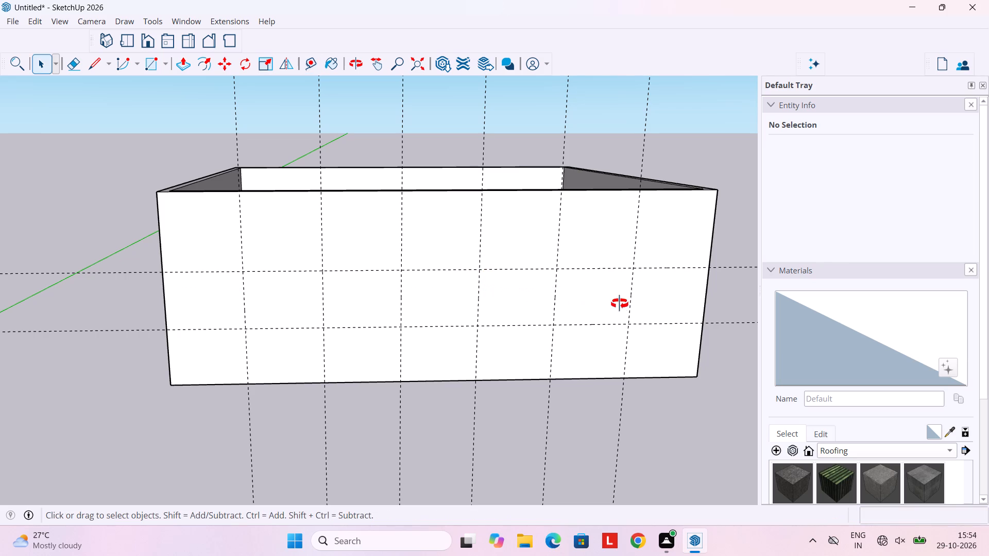
middle_click_drag(620, 304, 261, 282)
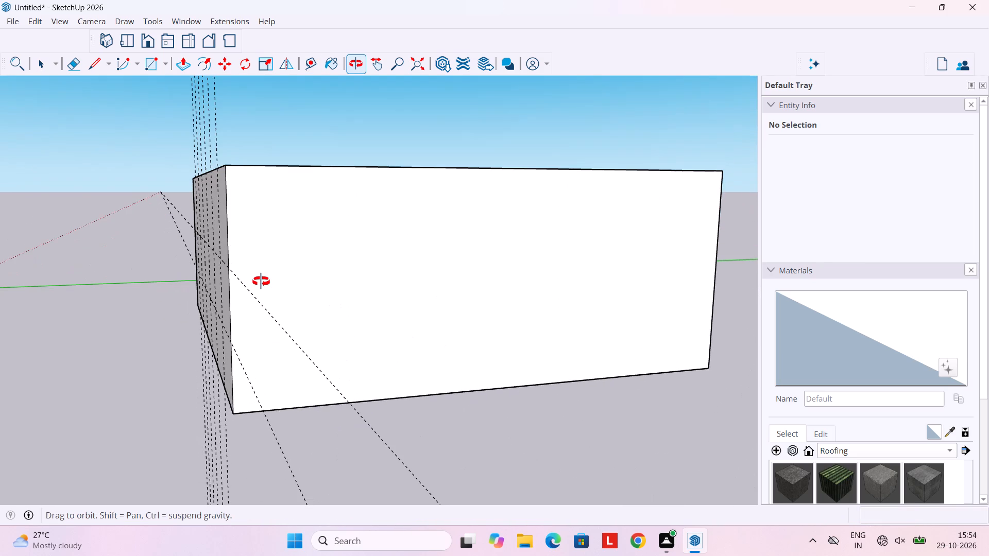
middle_click_drag(261, 282, 259, 285)
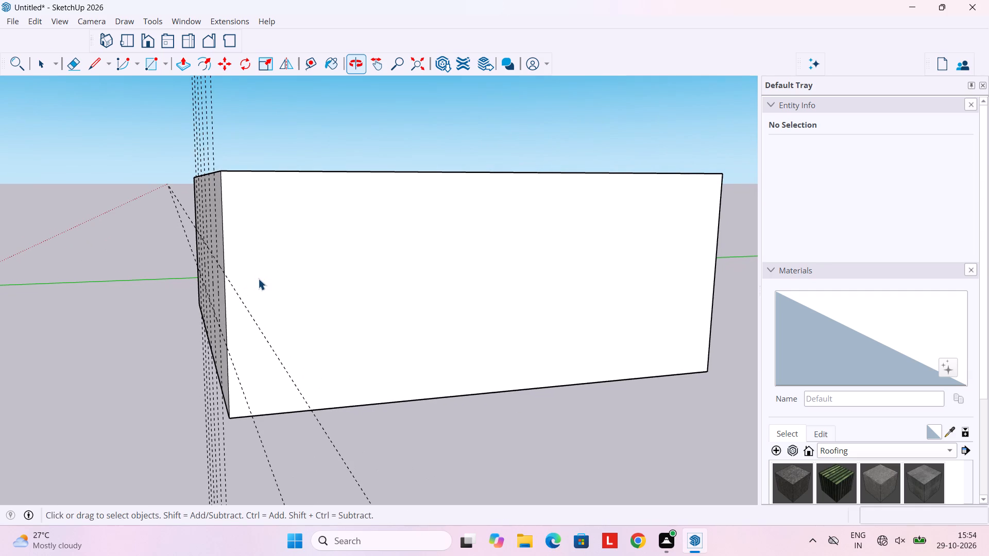
key("t")
left_click(226, 264)
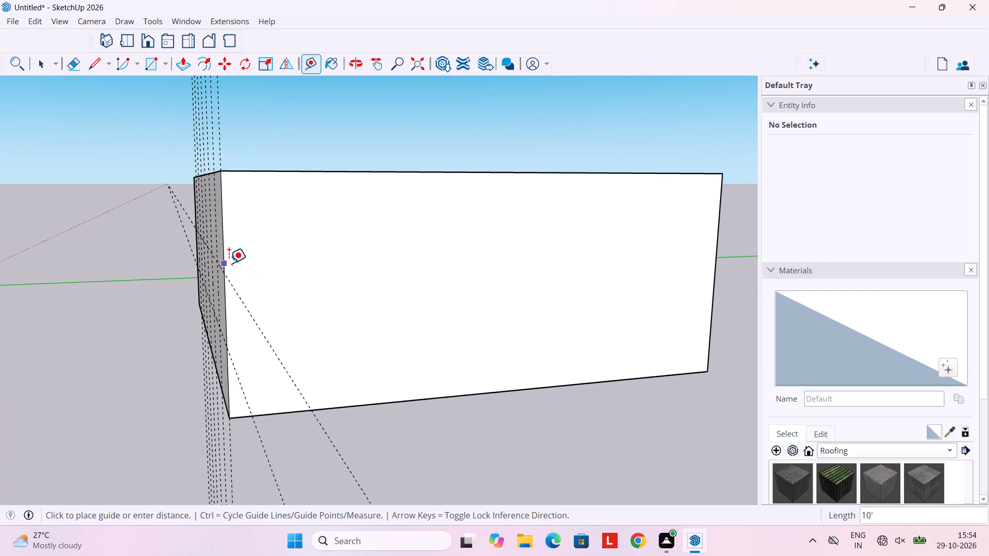
key("4")
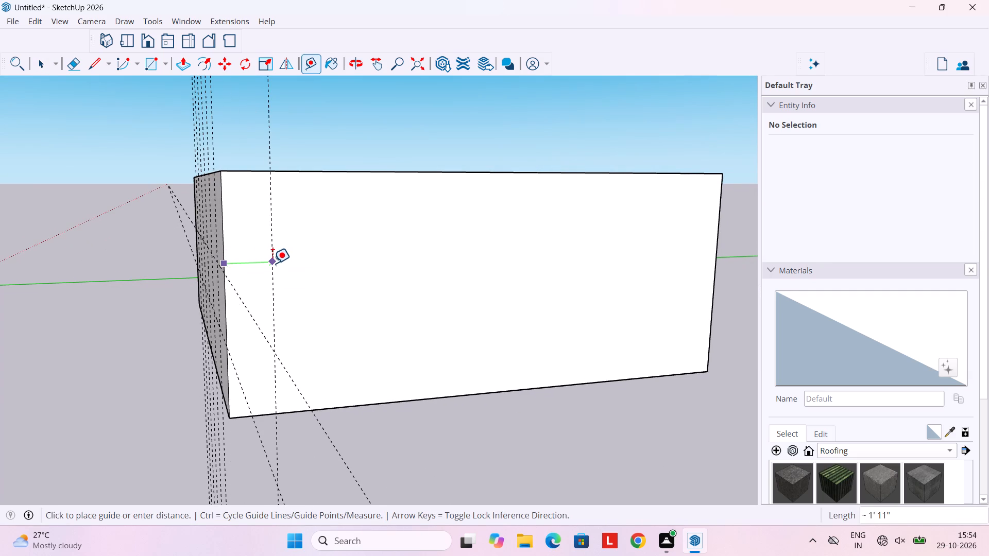
key("apostrophe")
key("Return")
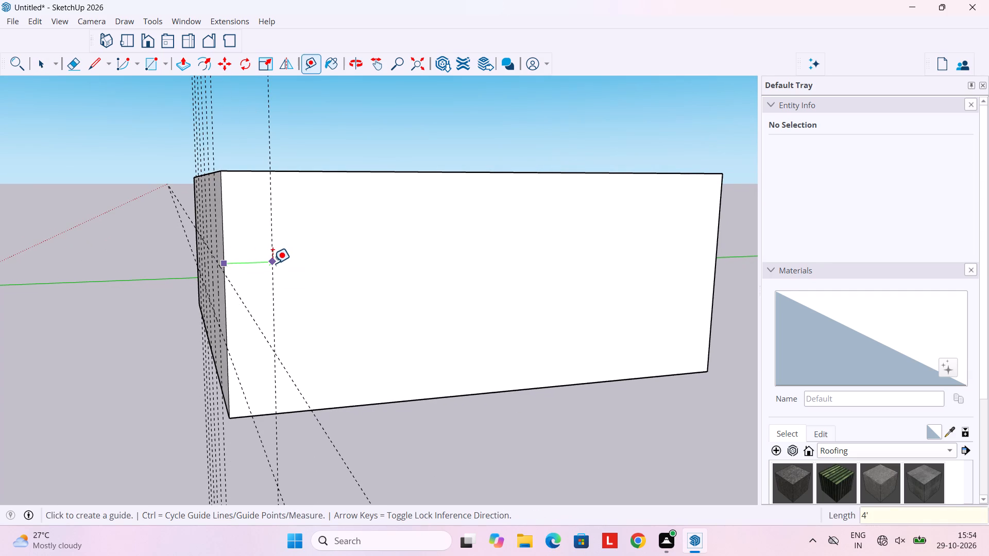
left_click(407, 403)
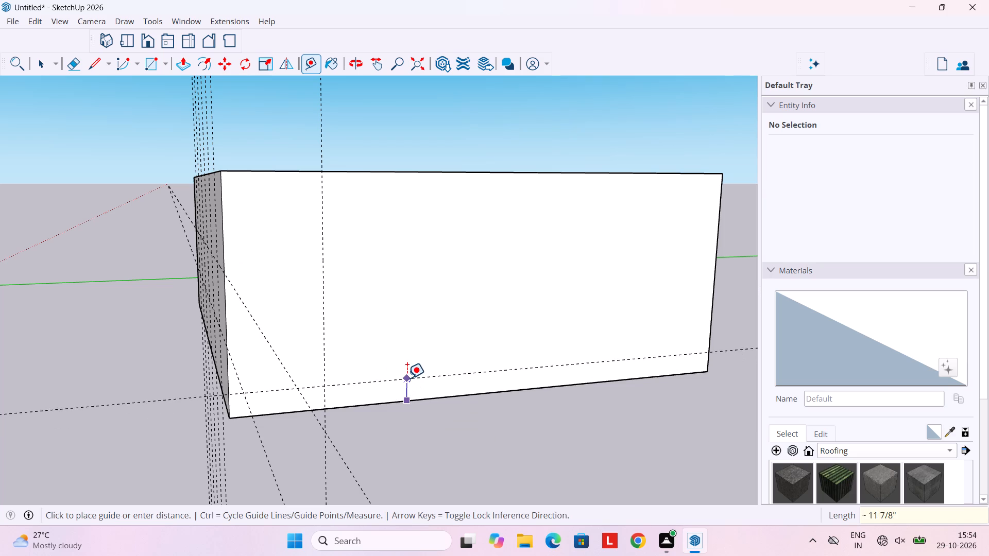
key("3")
key("apostrophe")
key("Return")
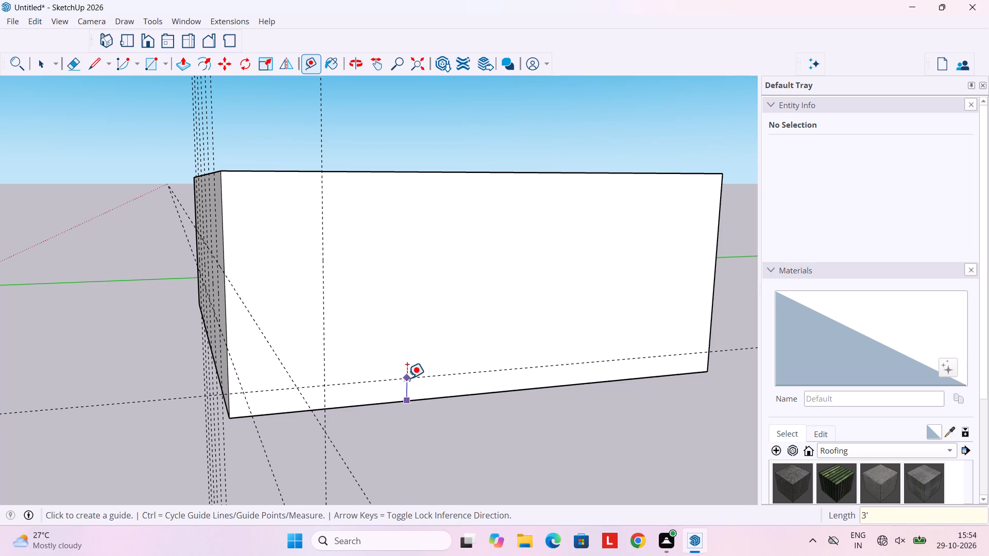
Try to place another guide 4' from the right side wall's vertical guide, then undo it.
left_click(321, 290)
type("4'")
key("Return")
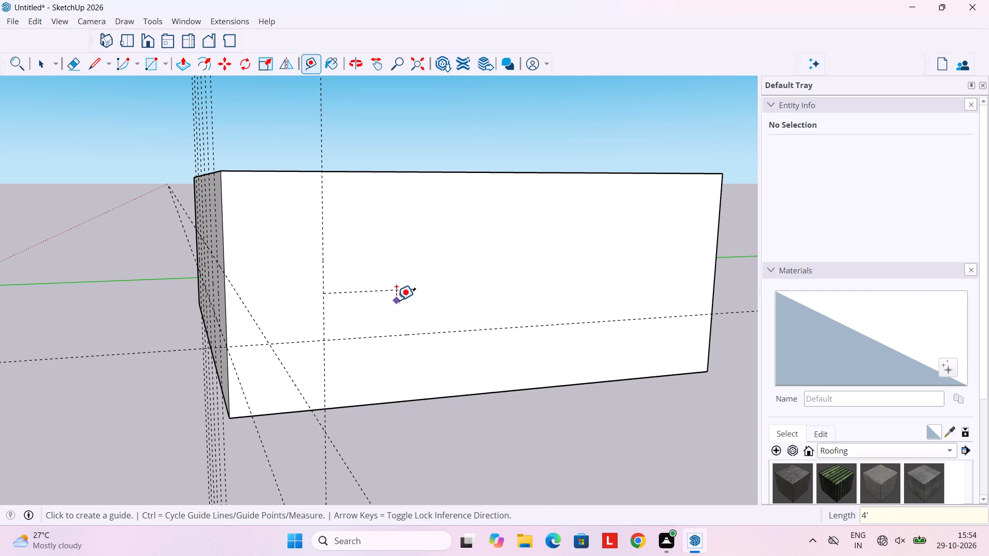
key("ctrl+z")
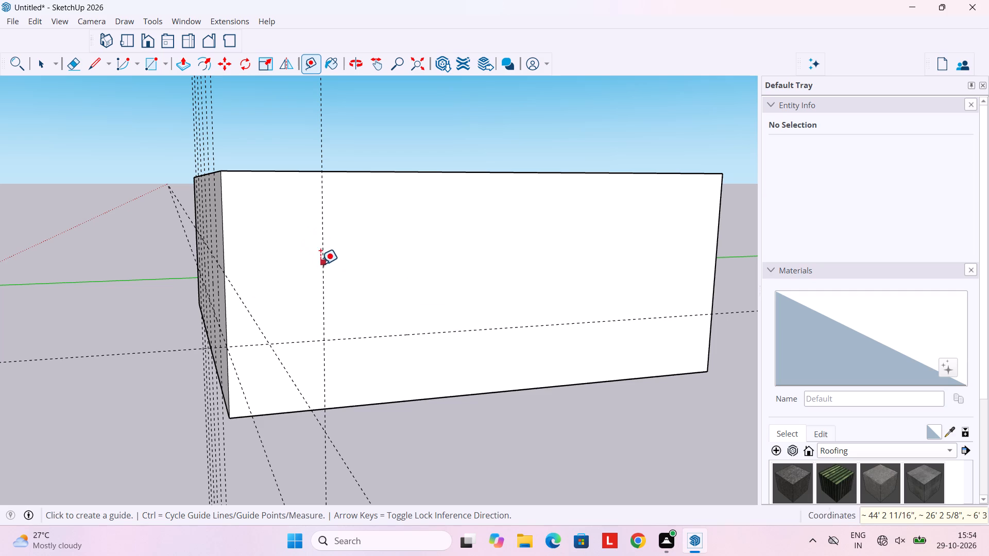
On the right side wall, add a vertical guide 4' beyond the first and a horizontal guide 3' above the lower one.
left_click(322, 277)
type("4'")
key("Return")
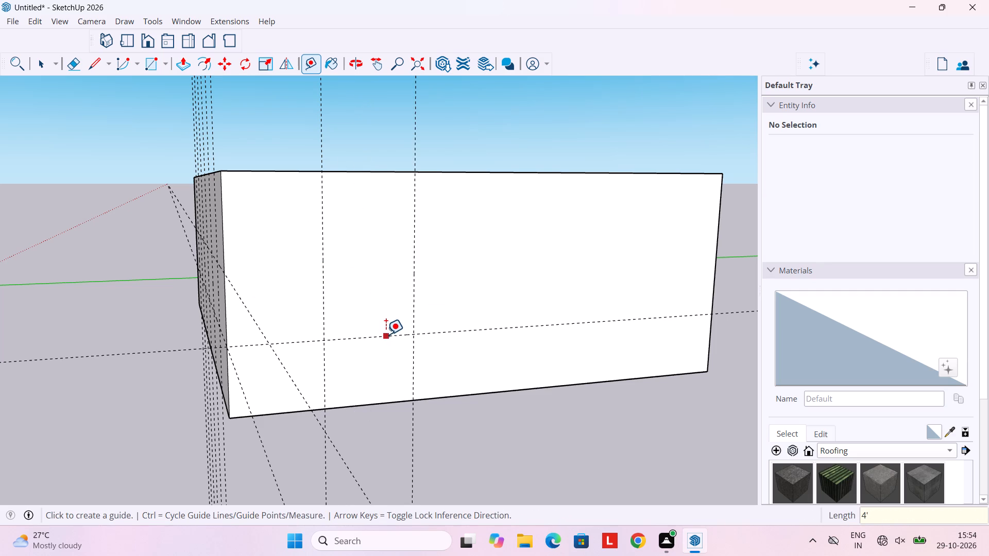
left_click(386, 335)
type("3'")
key("Return")
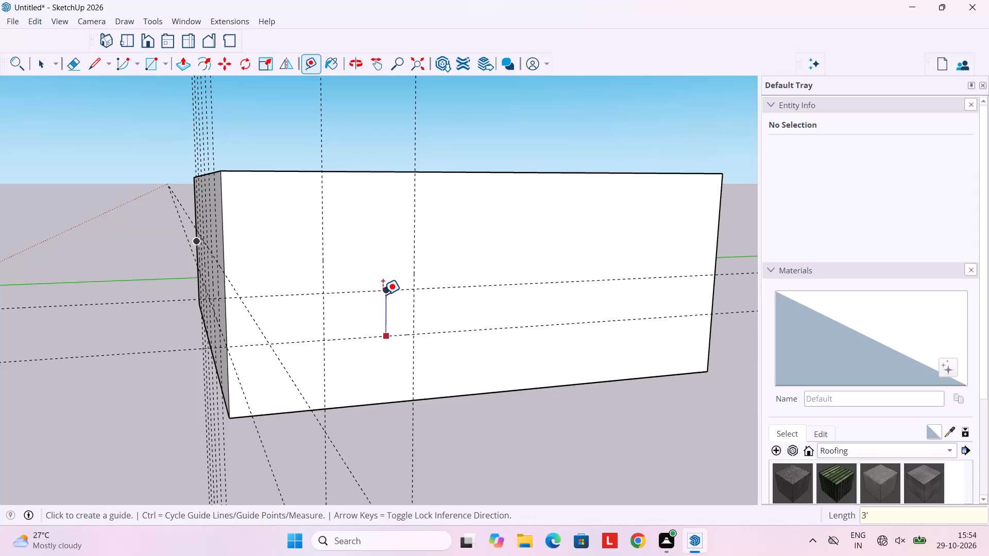
key("space")
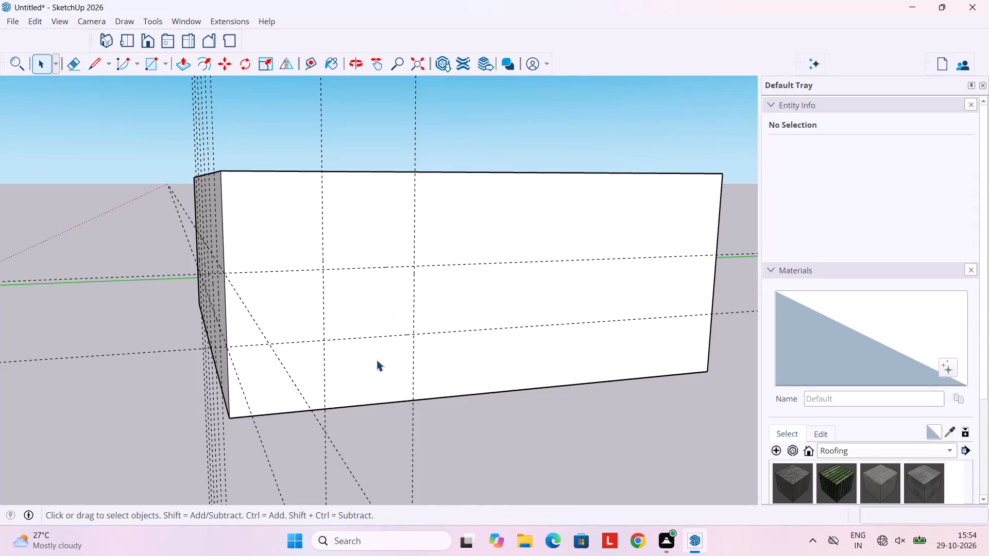
Draw a 4' by 3' rectangle on the front wall between the first and second vertical guides and the two horizontal guides.
middle_click_drag(373, 358, 549, 366)
middle_click_drag(276, 359, 387, 357)
middle_click_drag(264, 361, 399, 351)
scroll(397, 349, "down", 7)
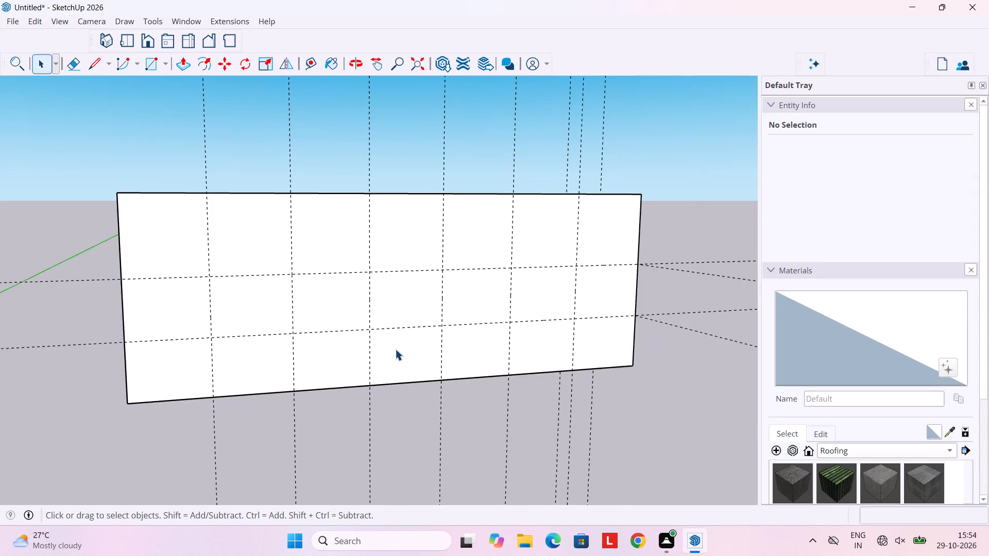
scroll(395, 349, "down", 6)
middle_click_drag(393, 351, 313, 381)
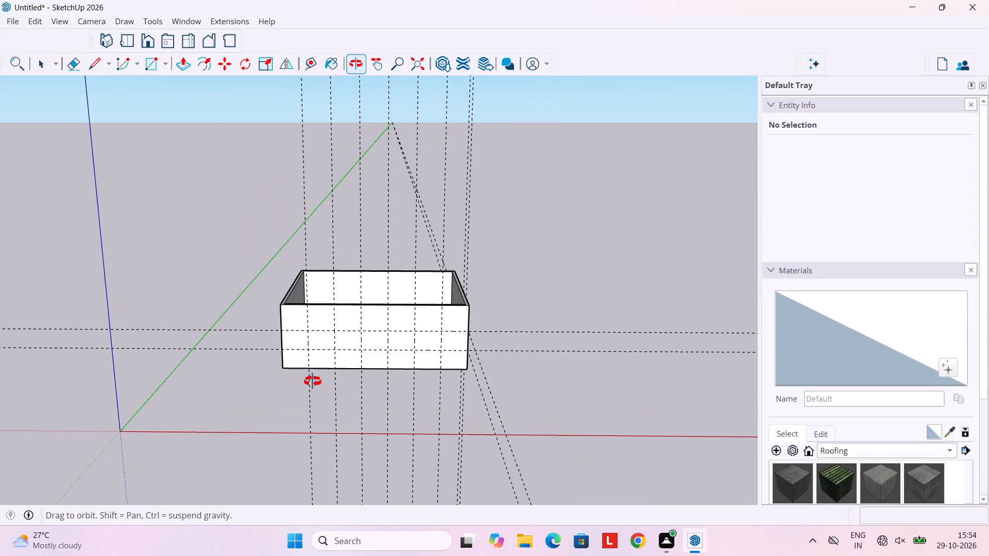
middle_click_drag(313, 381, 315, 324)
scroll(315, 324, "up", 9)
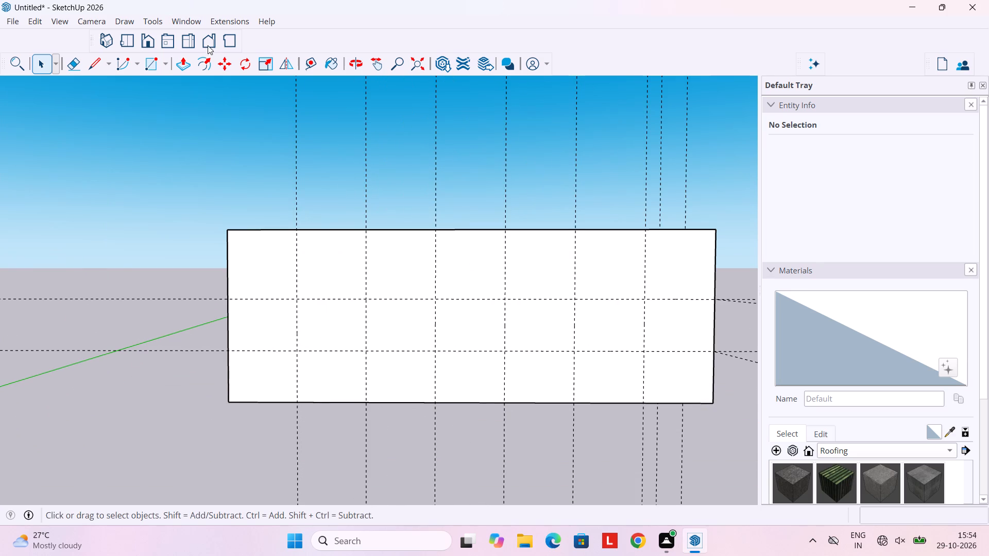
key("r")
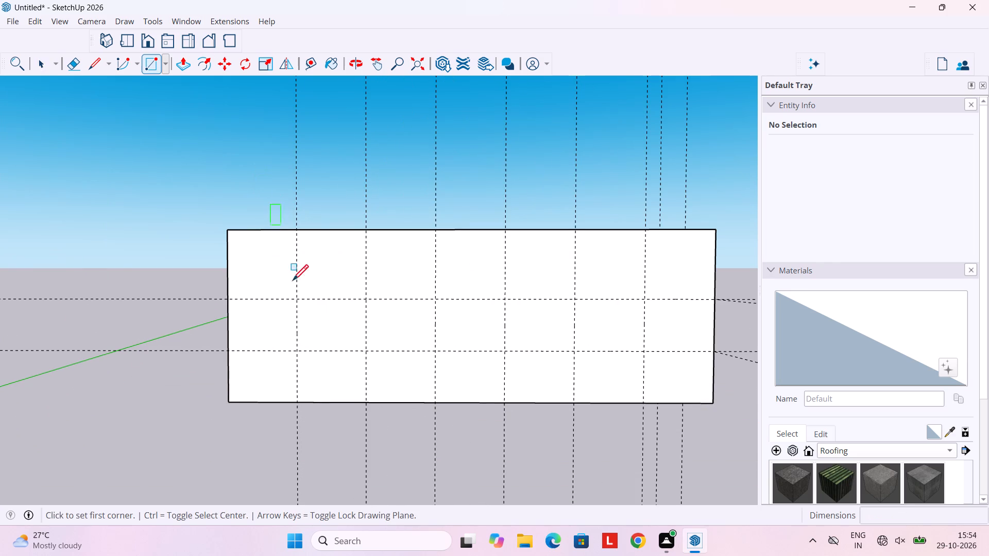
left_click(298, 299)
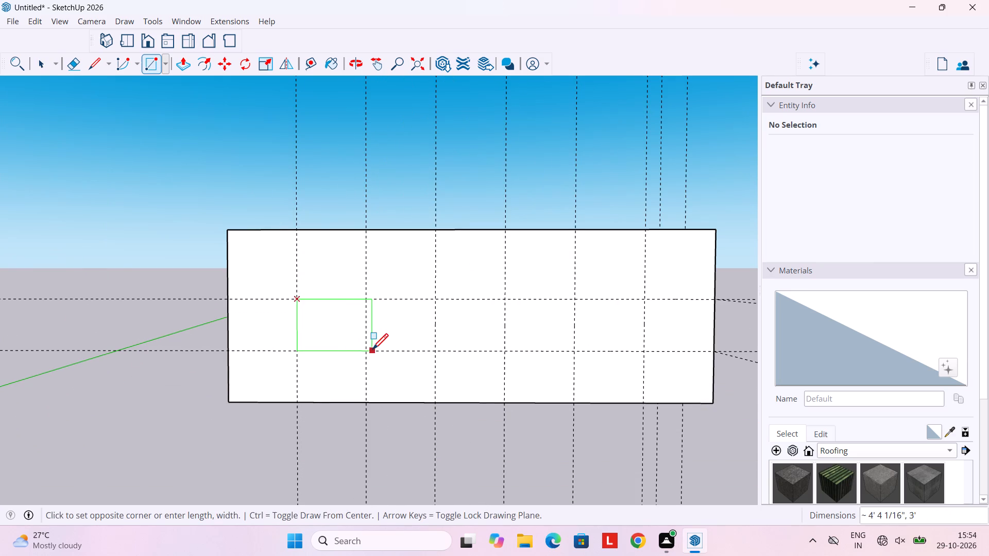
left_click(367, 351)
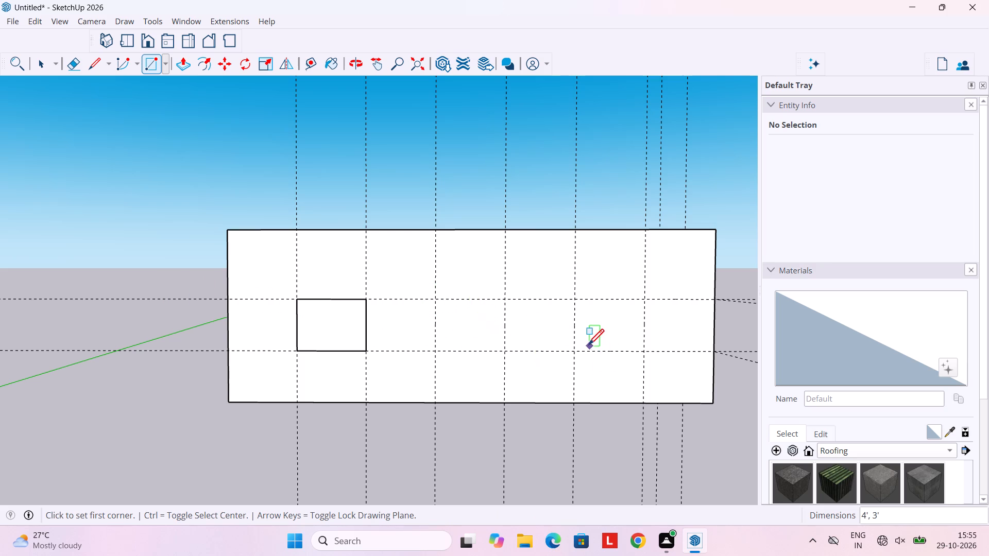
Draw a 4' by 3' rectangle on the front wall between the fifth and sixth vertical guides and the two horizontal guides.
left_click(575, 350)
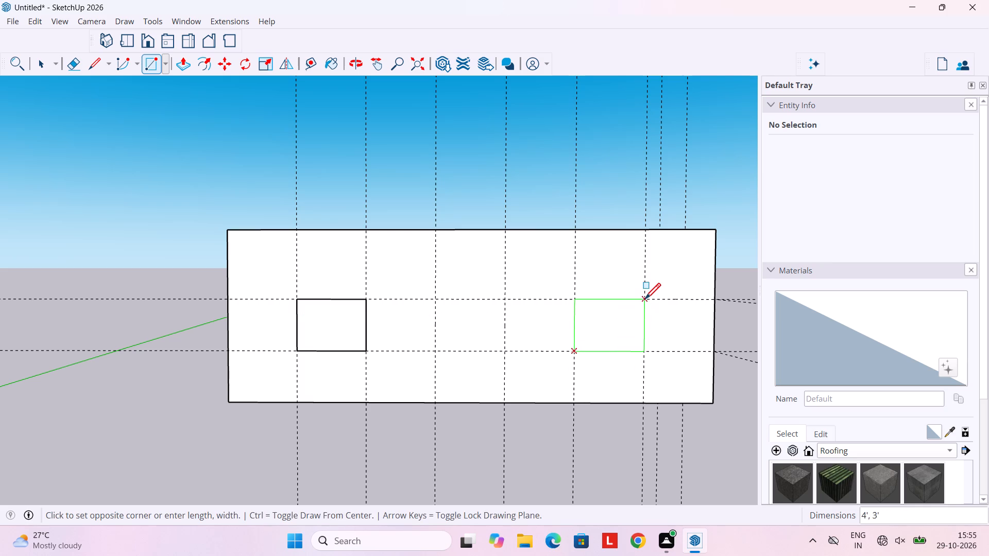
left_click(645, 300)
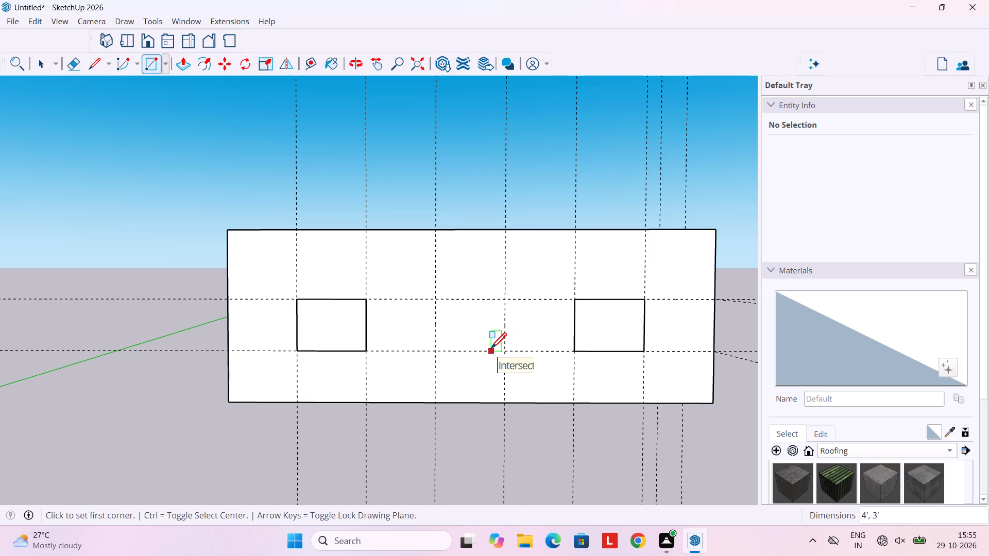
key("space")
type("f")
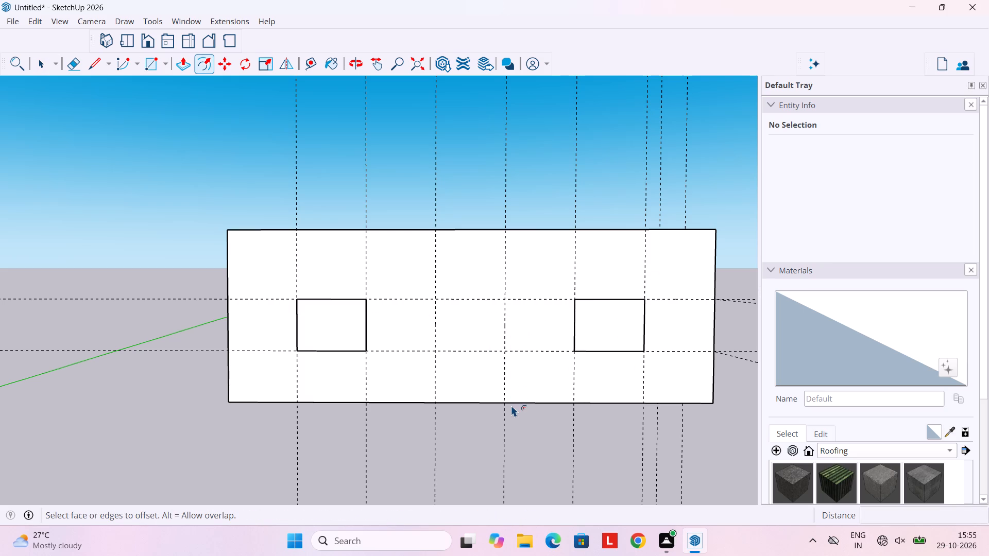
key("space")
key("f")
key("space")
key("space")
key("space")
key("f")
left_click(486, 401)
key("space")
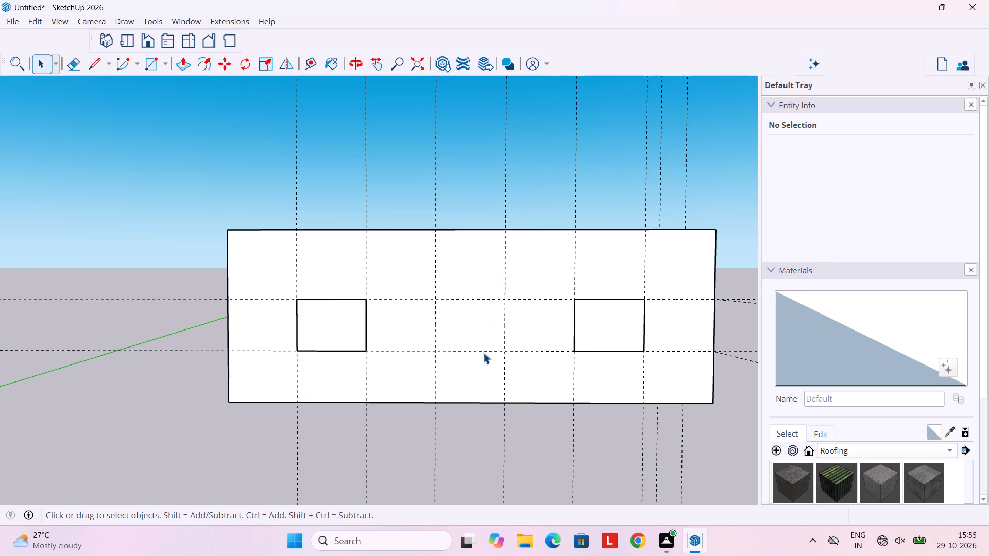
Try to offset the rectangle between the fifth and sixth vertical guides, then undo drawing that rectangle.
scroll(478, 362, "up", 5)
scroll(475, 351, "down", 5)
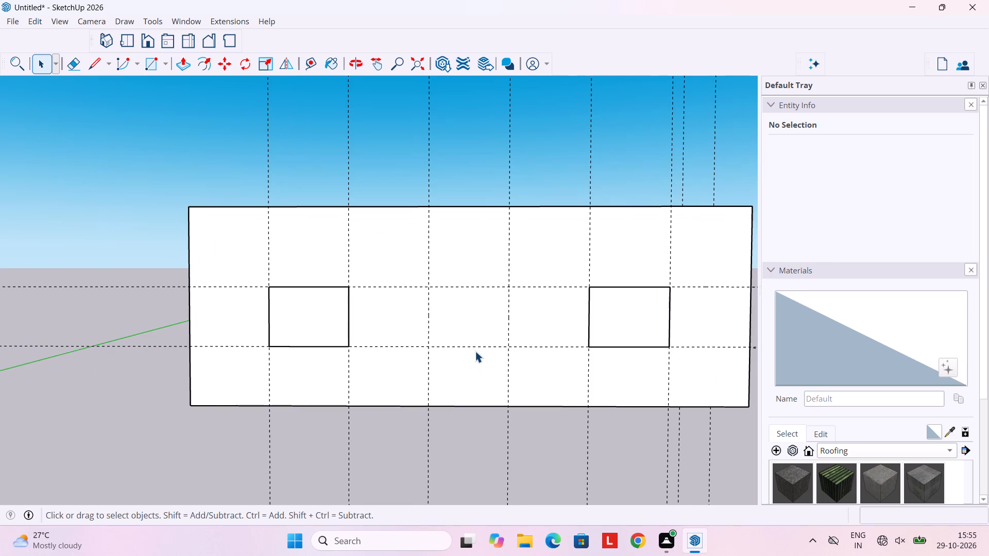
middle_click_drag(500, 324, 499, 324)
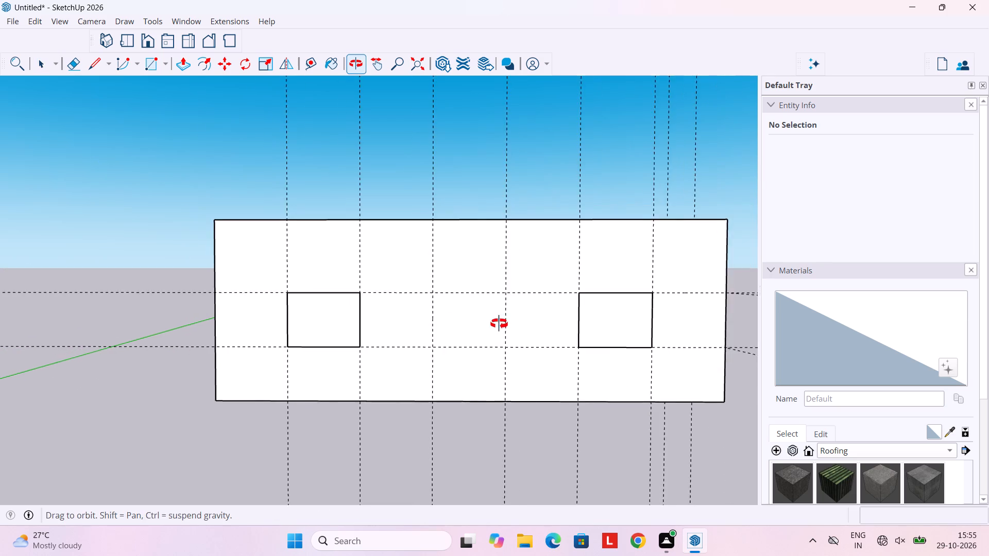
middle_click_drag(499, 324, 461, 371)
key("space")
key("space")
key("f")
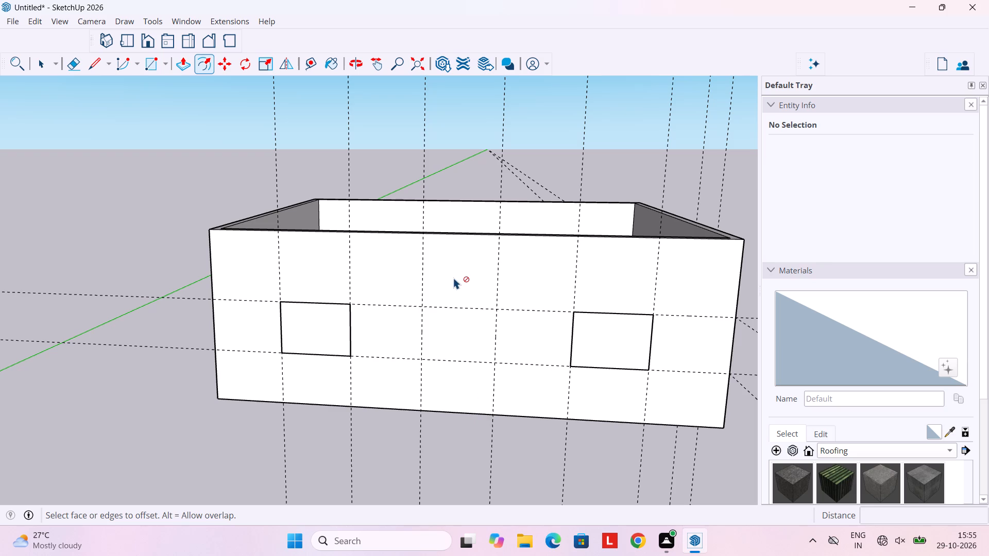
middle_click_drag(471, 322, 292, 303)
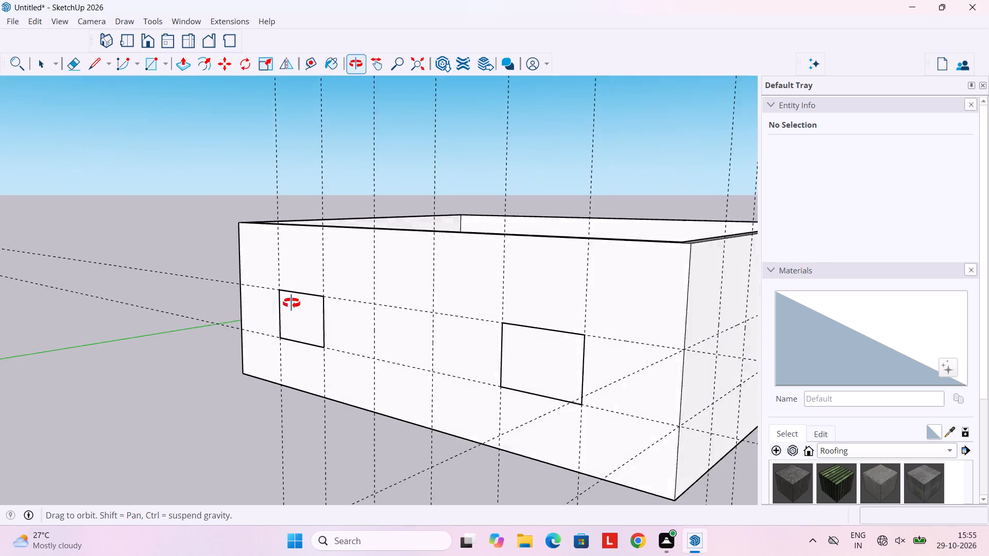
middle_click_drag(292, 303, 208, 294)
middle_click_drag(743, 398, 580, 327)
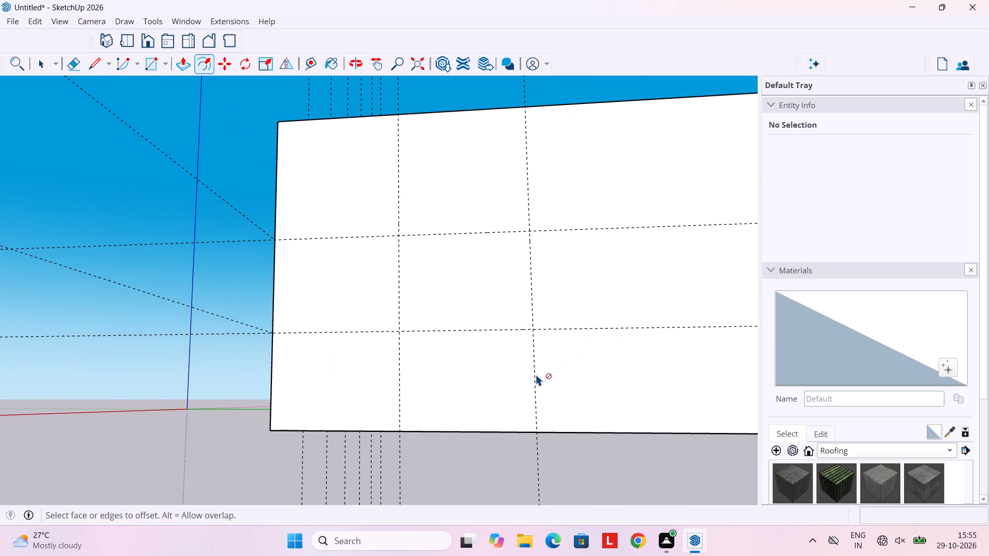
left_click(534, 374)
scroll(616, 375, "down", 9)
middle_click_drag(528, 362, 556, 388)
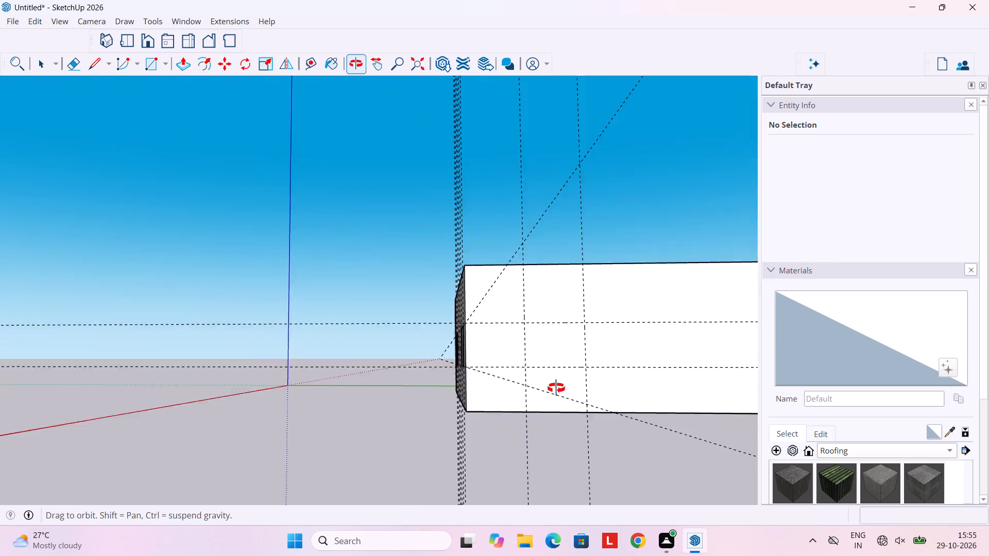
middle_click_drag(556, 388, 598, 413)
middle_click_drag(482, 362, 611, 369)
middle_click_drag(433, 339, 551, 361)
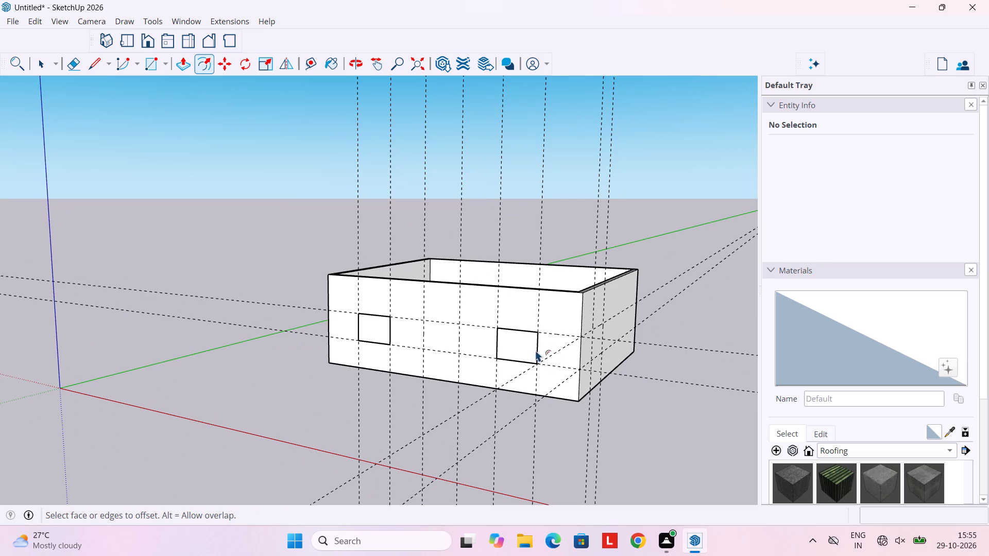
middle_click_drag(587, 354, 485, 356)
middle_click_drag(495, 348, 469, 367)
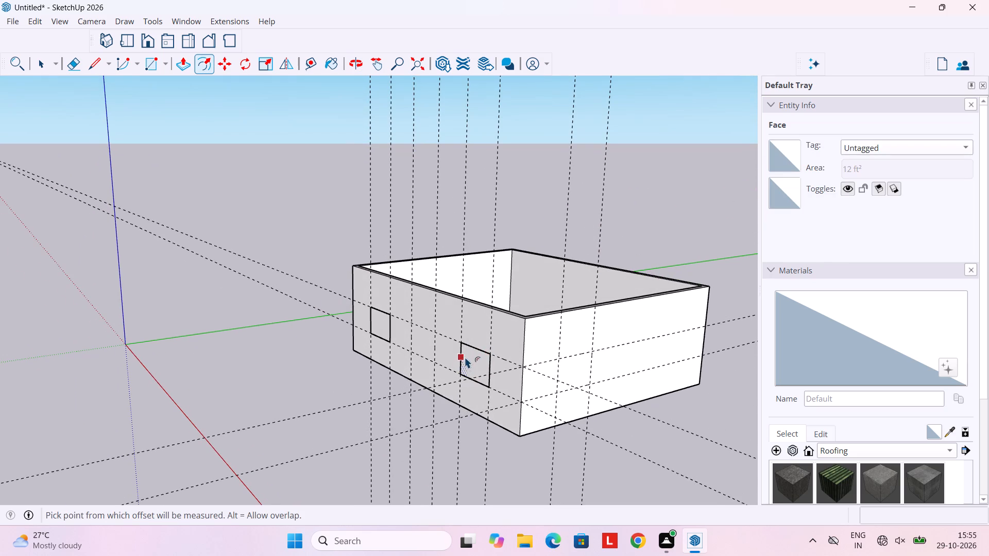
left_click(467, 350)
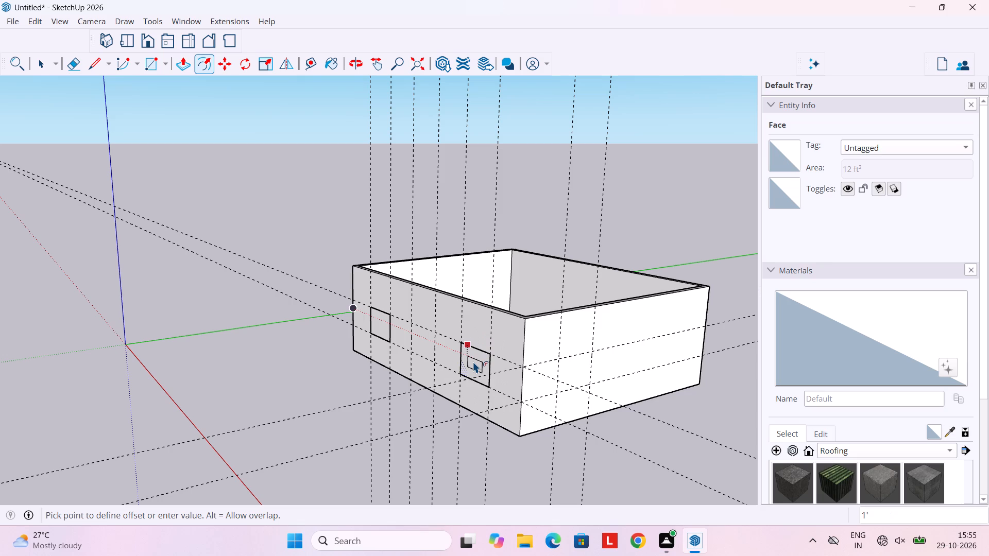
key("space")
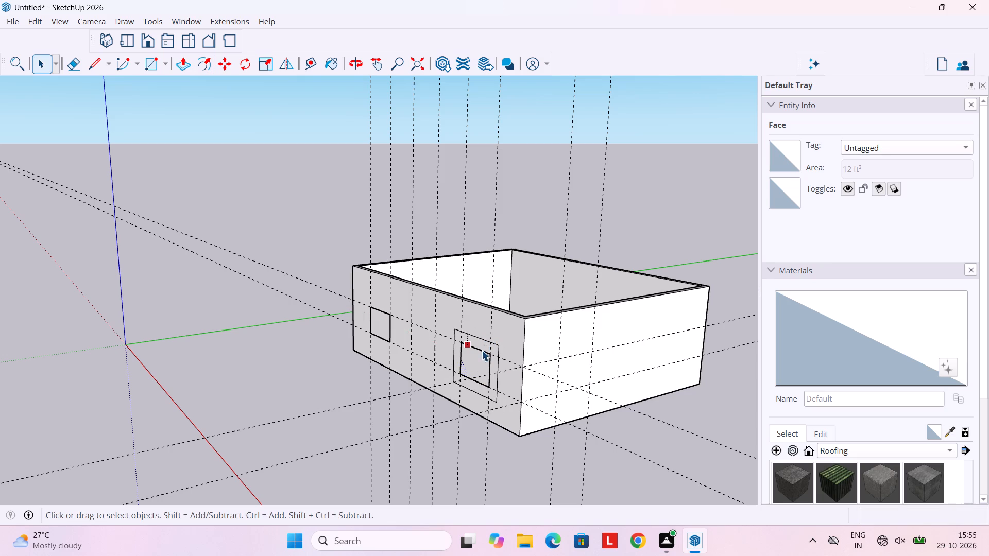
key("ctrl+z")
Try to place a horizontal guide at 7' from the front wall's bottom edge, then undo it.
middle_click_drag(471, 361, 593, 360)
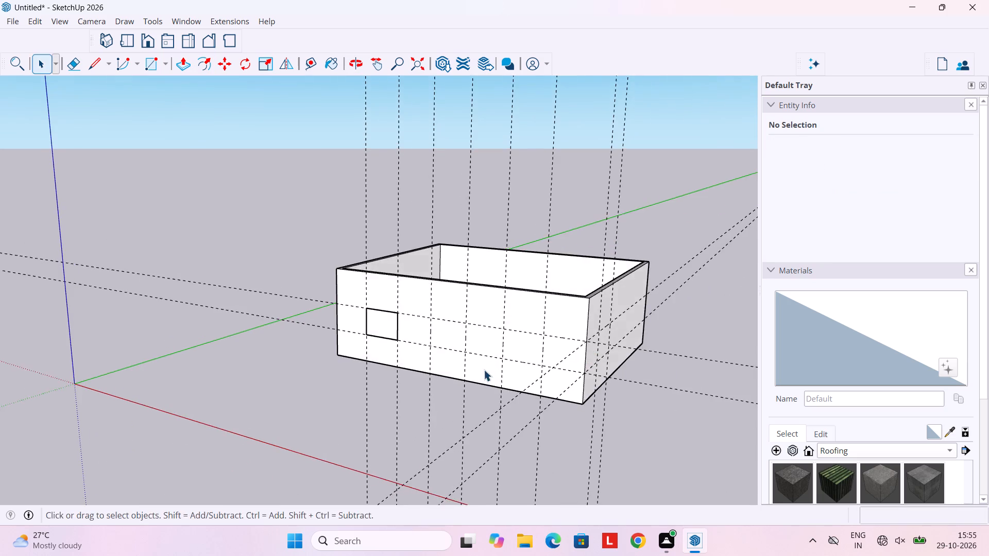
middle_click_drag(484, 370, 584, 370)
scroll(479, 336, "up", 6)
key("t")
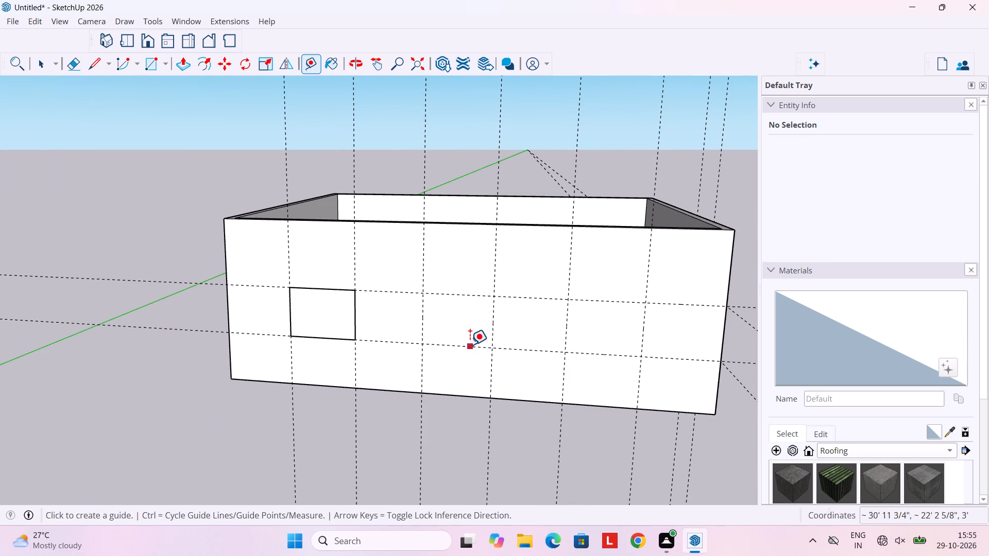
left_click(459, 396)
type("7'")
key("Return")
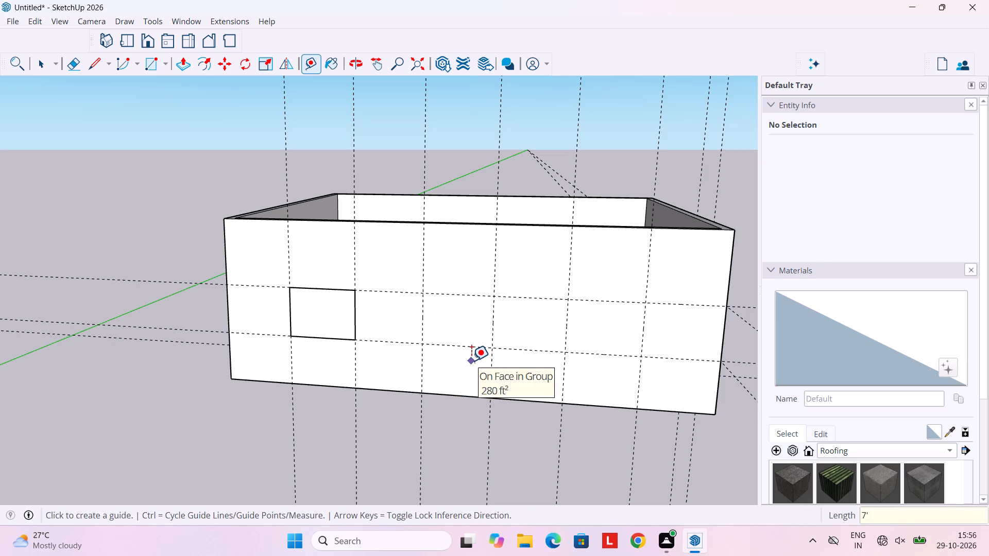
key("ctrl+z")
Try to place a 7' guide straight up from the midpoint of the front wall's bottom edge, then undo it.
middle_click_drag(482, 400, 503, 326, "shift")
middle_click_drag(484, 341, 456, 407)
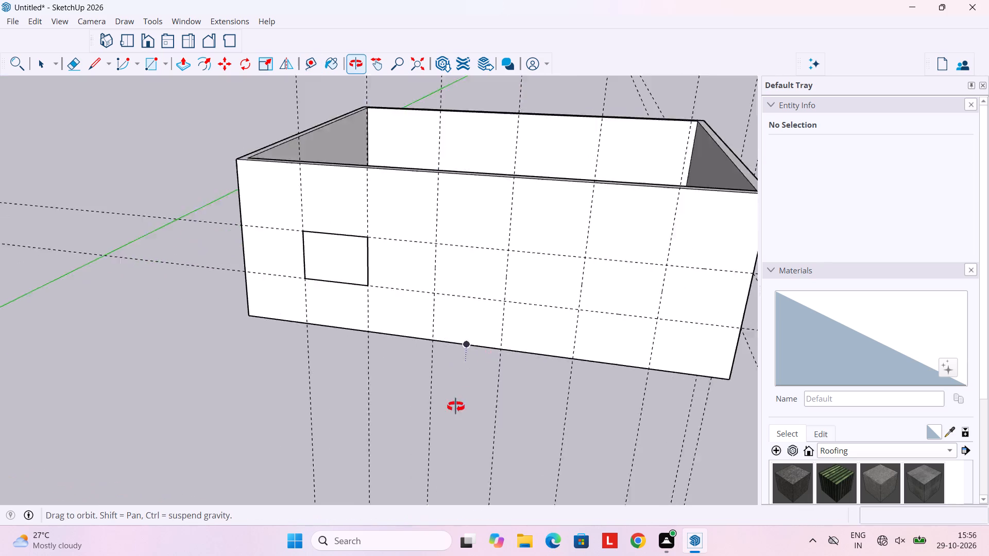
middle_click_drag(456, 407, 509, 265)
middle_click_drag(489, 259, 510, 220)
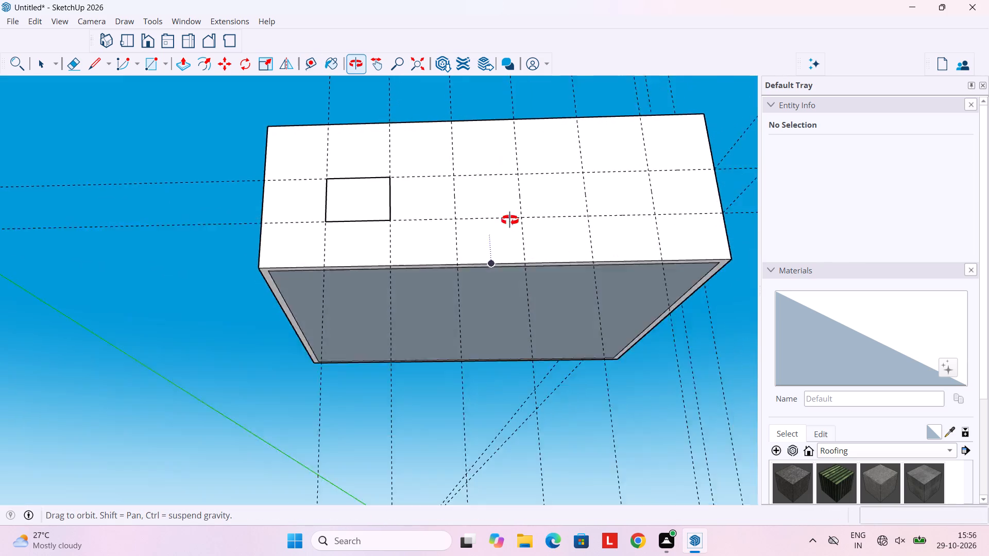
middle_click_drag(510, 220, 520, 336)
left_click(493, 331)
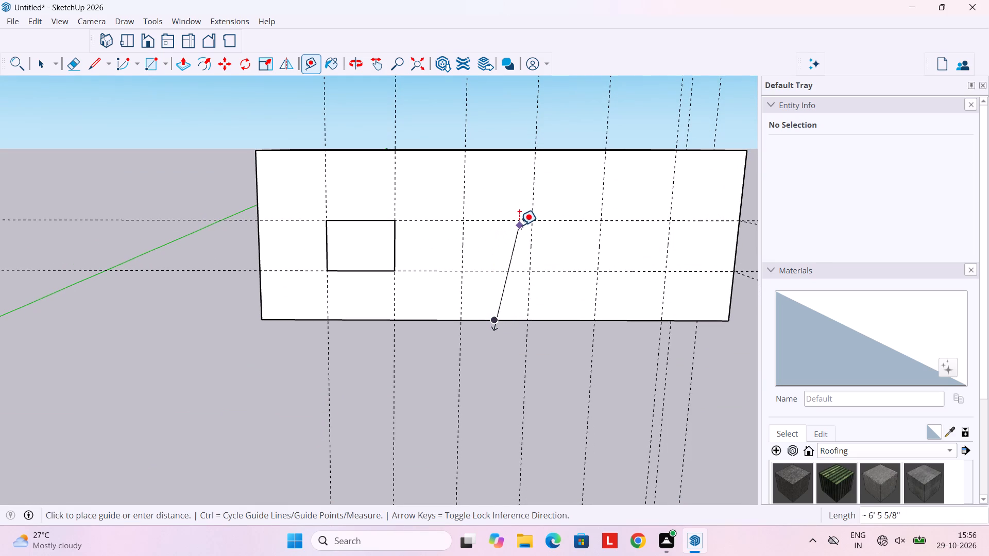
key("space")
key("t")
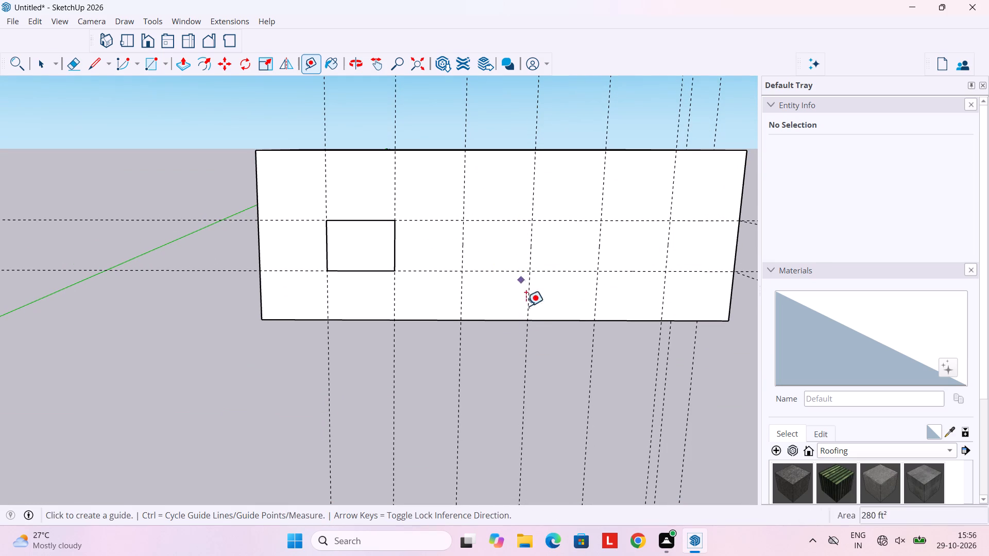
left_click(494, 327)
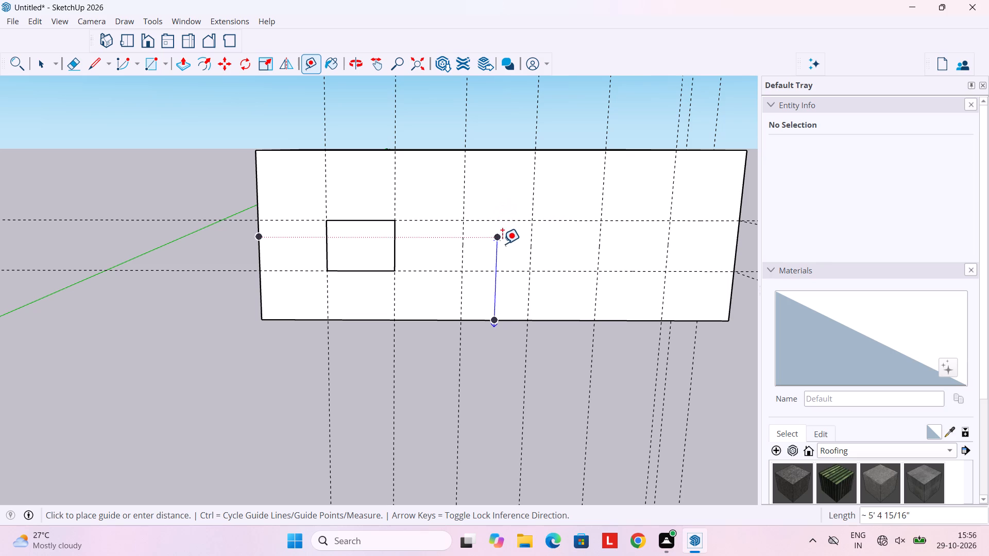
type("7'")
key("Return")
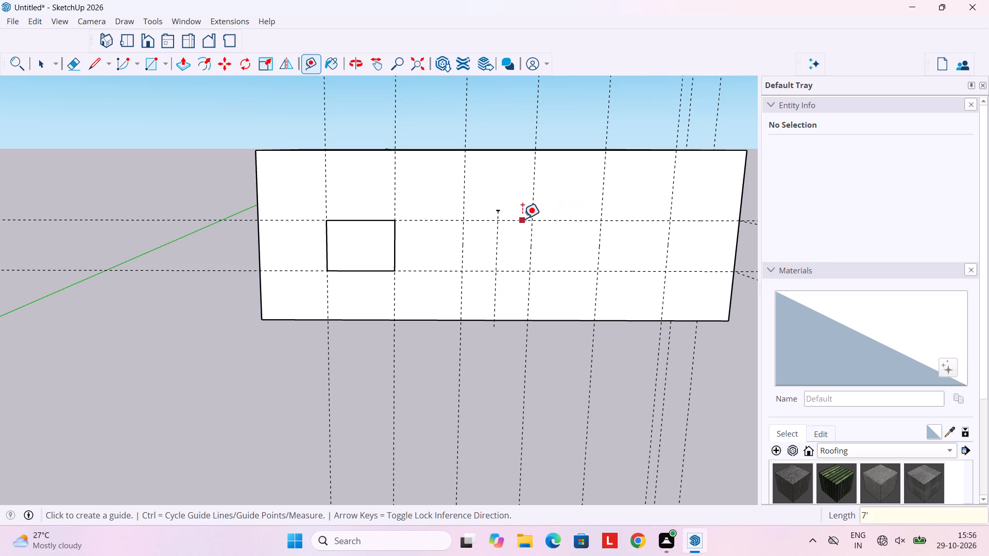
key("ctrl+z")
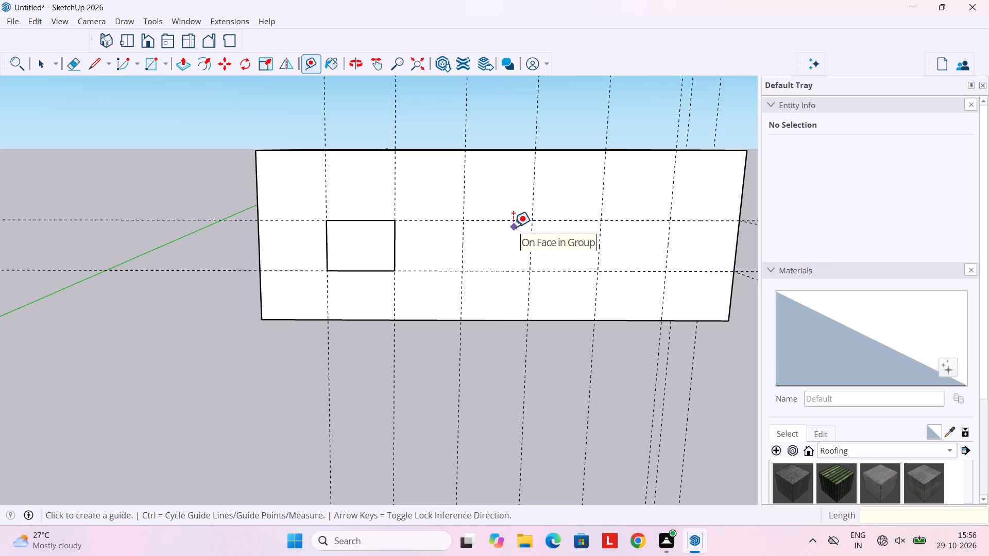
Place a horizontal guide on the front wall 7' above its bottom edge.
key("space")
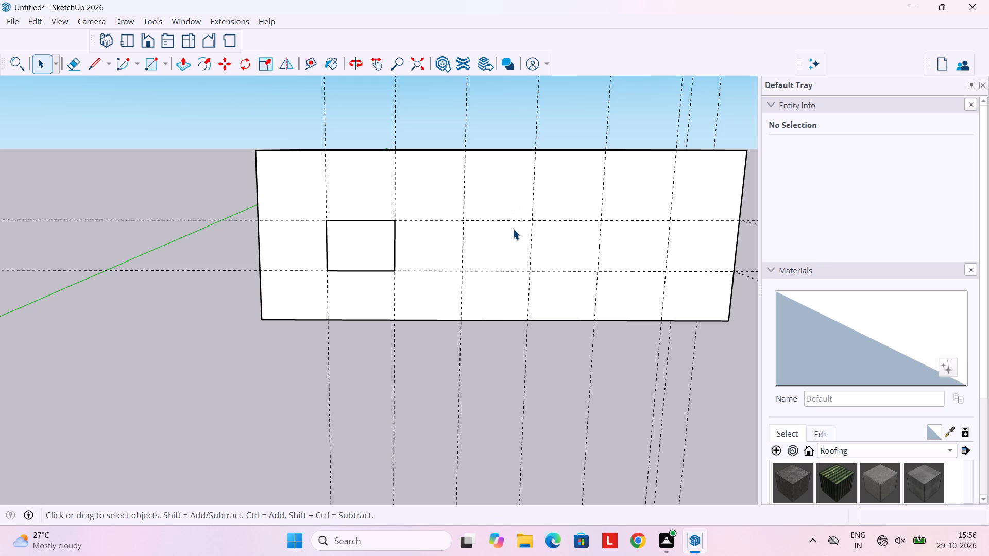
type("t")
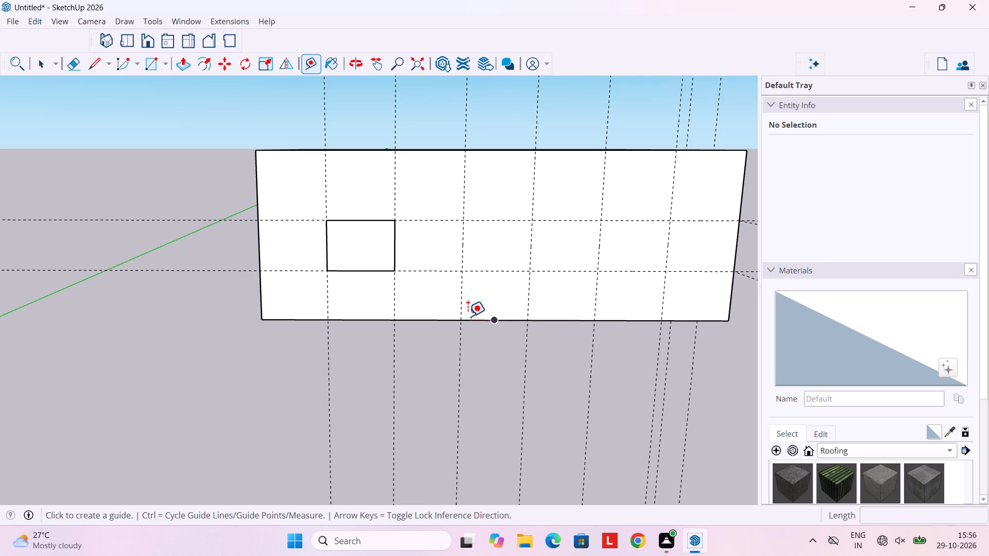
left_click(444, 317)
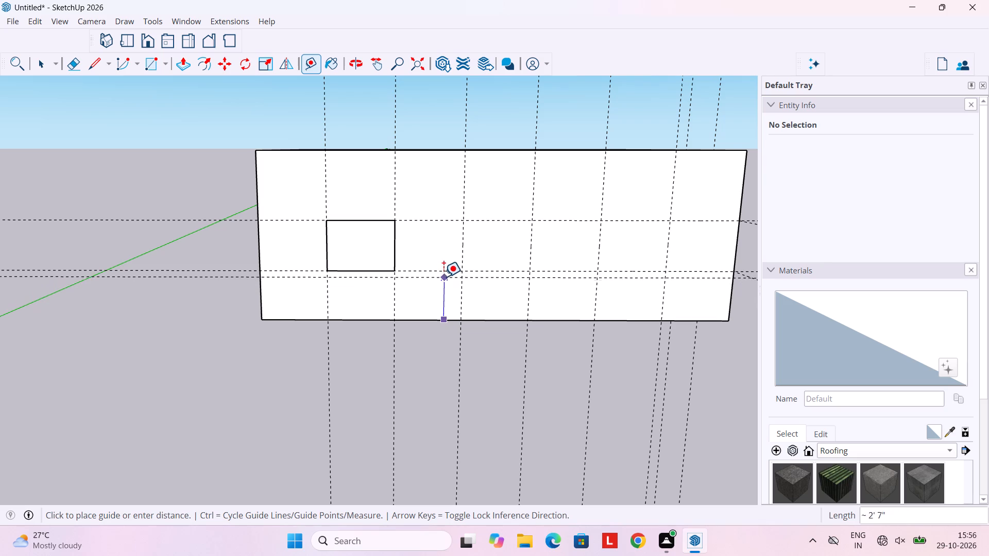
type("7'")
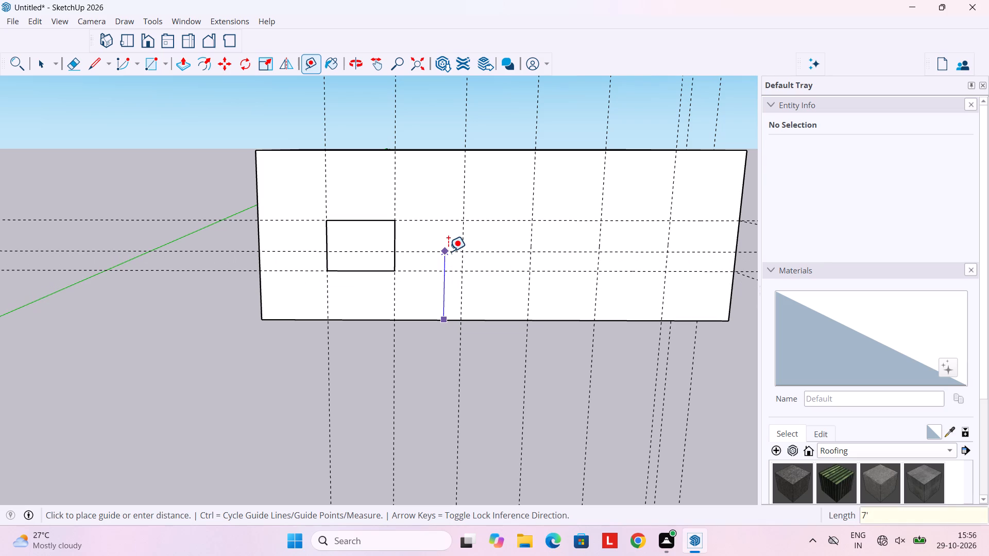
key("Return")
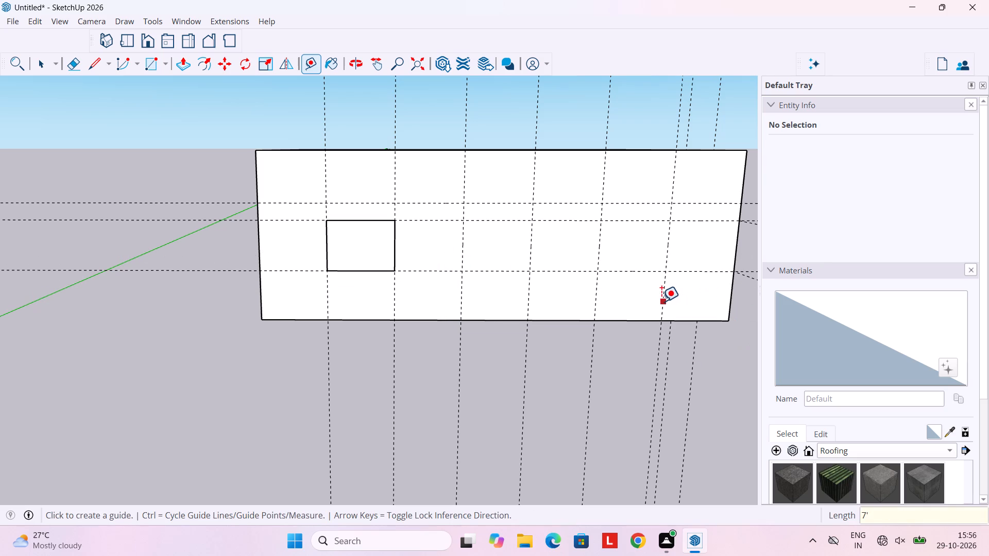
Draw a 4' by 3' rectangle on the front wall between the fifth and sixth vertical guides and the lower two horizontal guides.
key("r")
left_click(596, 224)
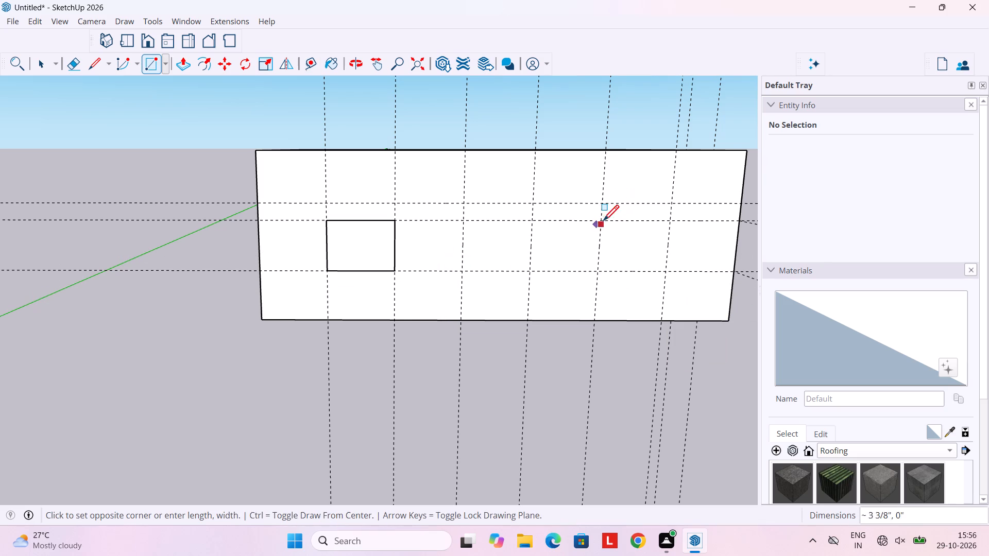
key("ctrl+z")
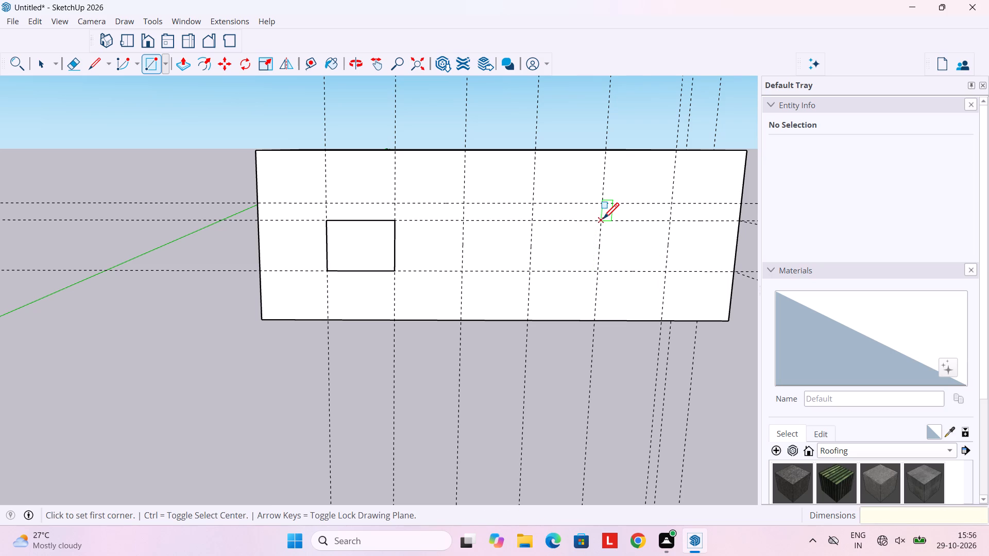
left_click(603, 220)
left_click(669, 272)
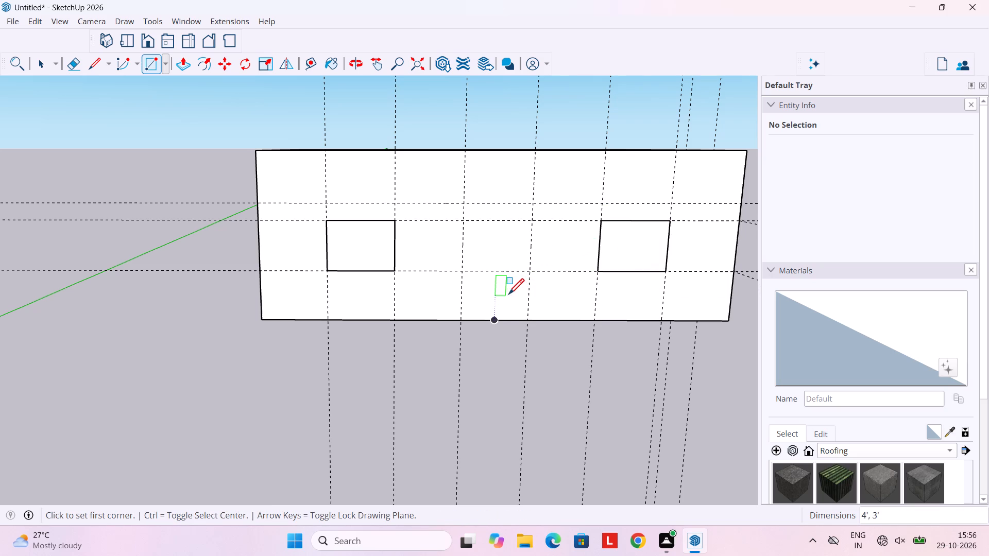
Draw a 4' by 7' door rectangle on the front wall, from its bottom edge up to the 7' guide, between the third and fourth vertical guides.
left_click(464, 321)
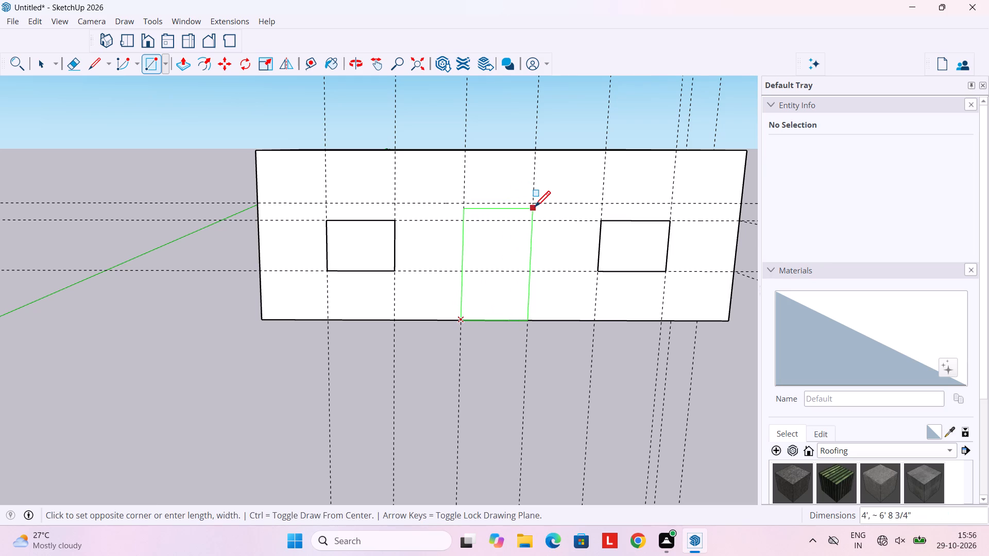
left_click(536, 204)
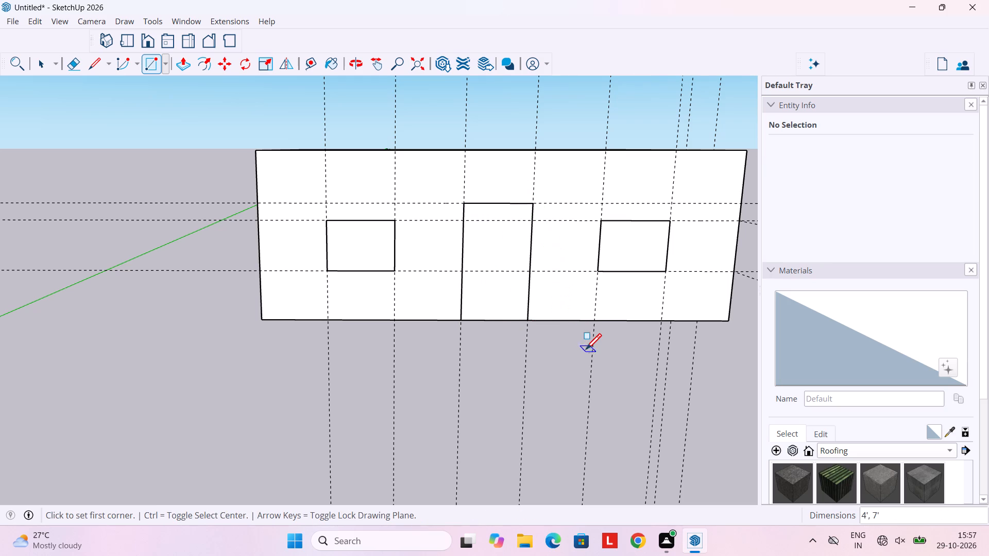
Draw a 4' by 3' window rectangle on the adjacent side wall at the intersections of its vertical and horizontal guides.
middle_click_drag(586, 351, 405, 345)
middle_click_drag(527, 341, 336, 335)
middle_click_drag(465, 332, 383, 317)
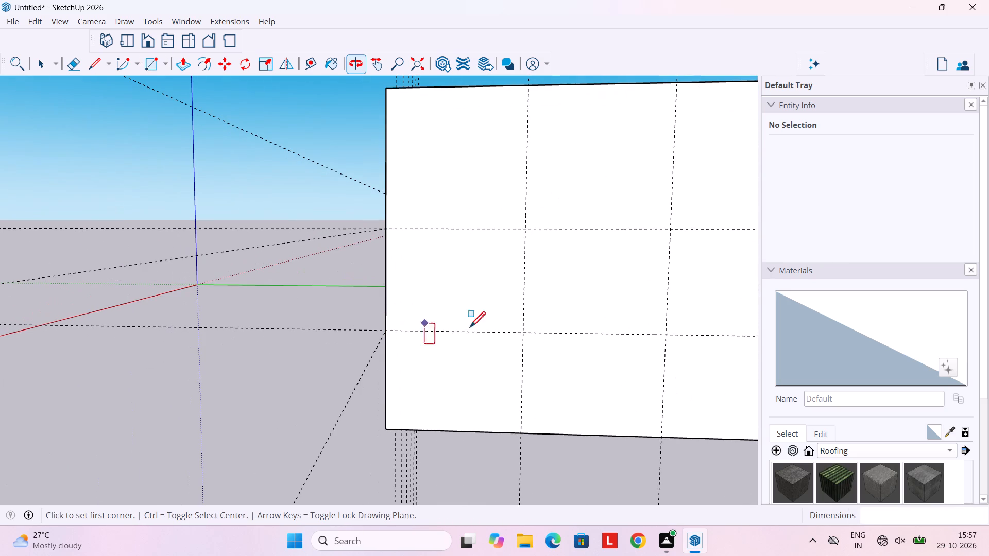
left_click(521, 333)
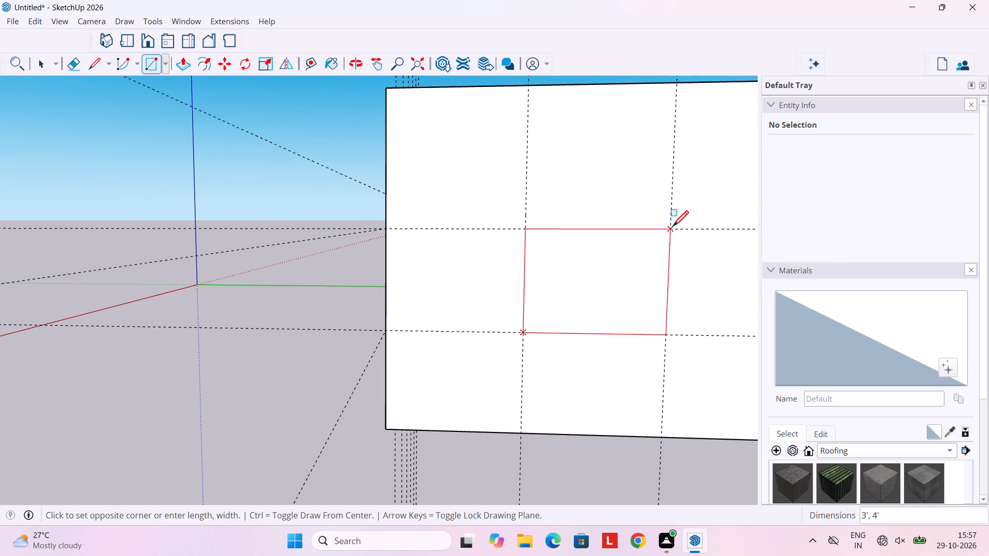
left_click(673, 228)
Delete all the guides in the model.
scroll(544, 285, "down", 7)
middle_click_drag(511, 288, 630, 304)
middle_click_drag(502, 304, 651, 304)
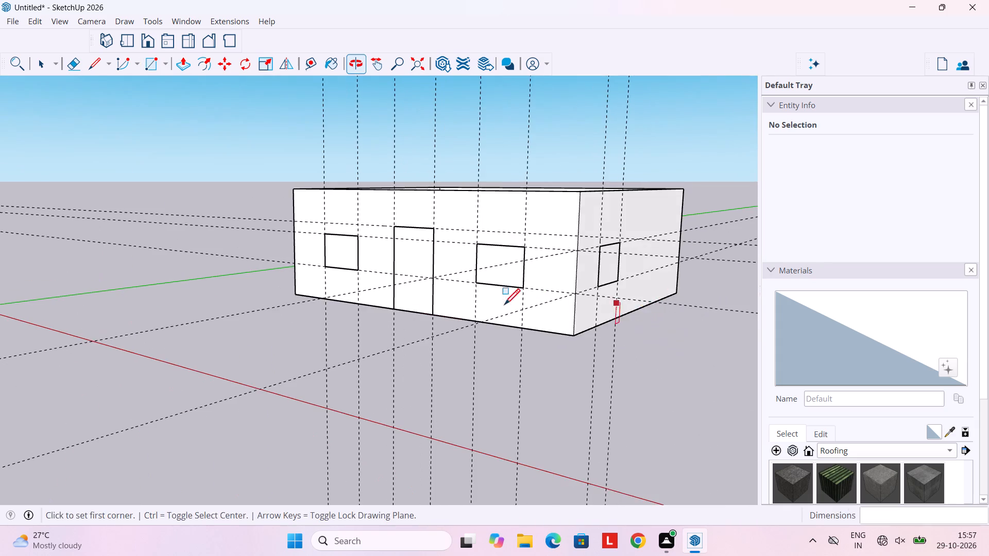
middle_click_drag(465, 310, 567, 313)
middle_click_drag(204, 220, 291, 236)
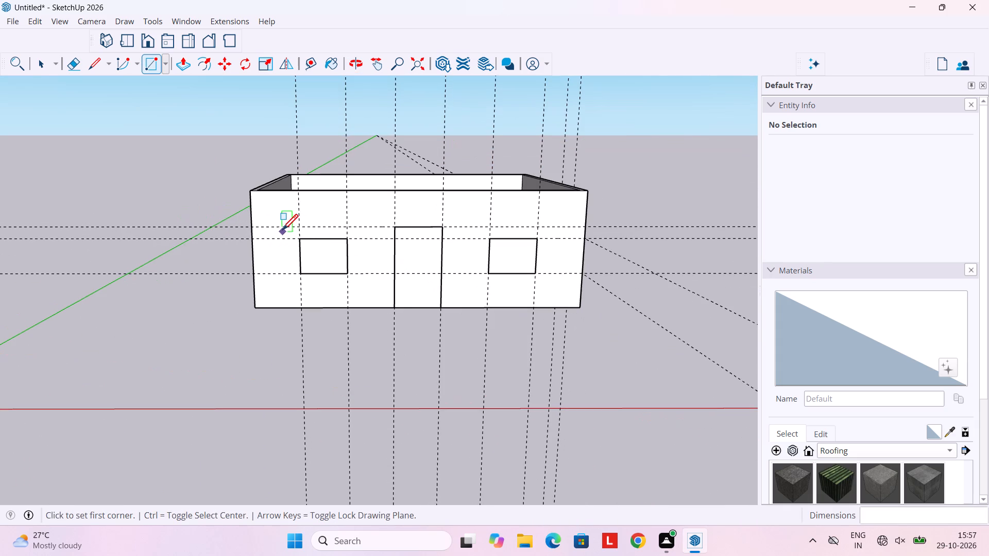
key("space")
left_click(38, 26)
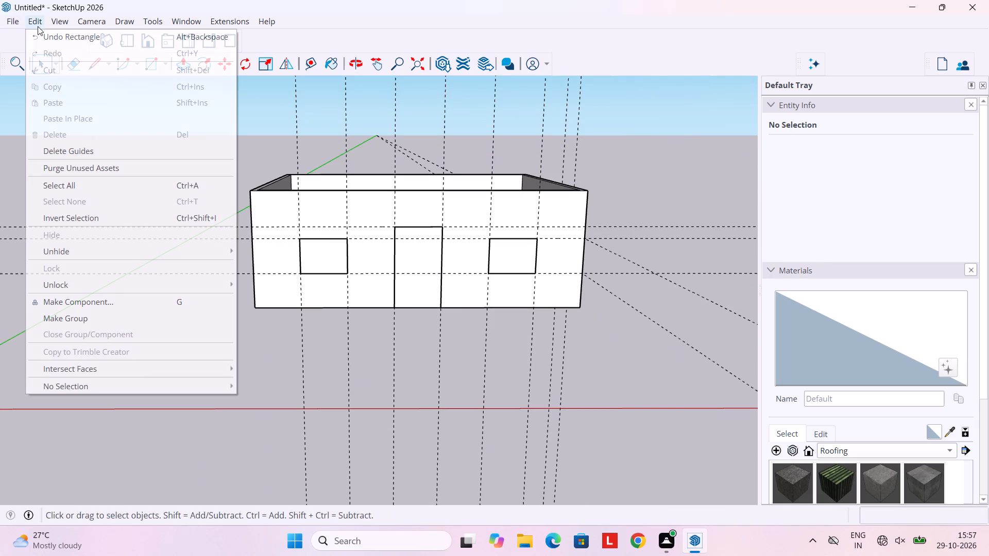
left_click(118, 155)
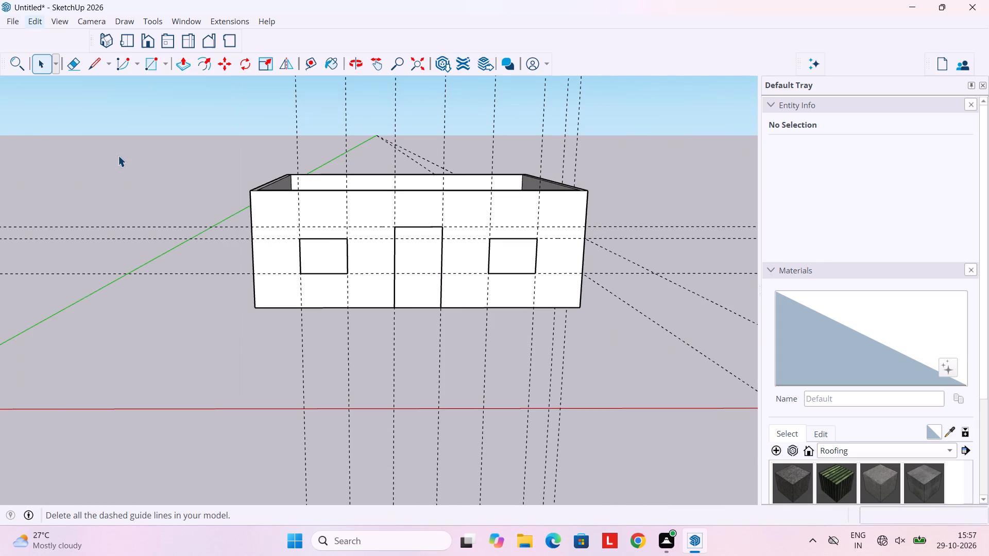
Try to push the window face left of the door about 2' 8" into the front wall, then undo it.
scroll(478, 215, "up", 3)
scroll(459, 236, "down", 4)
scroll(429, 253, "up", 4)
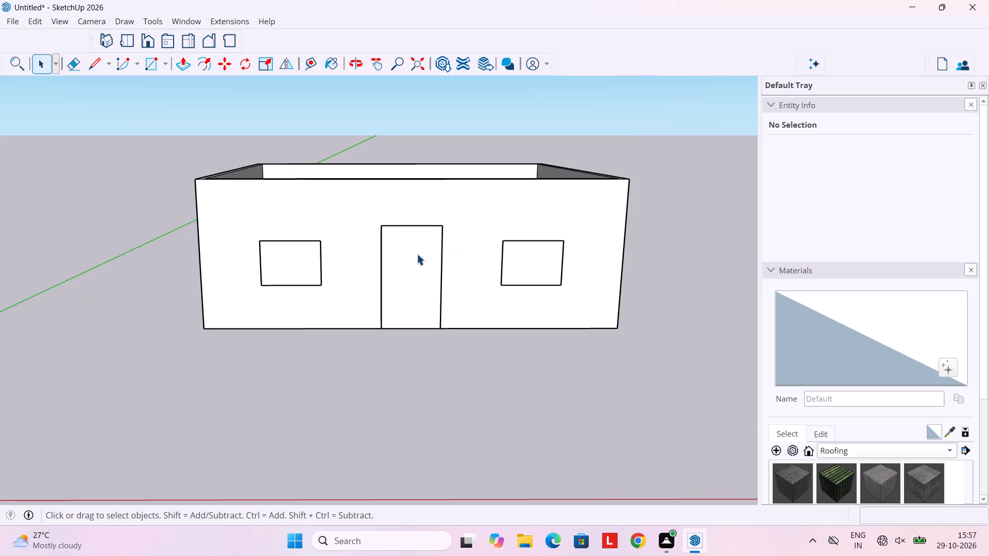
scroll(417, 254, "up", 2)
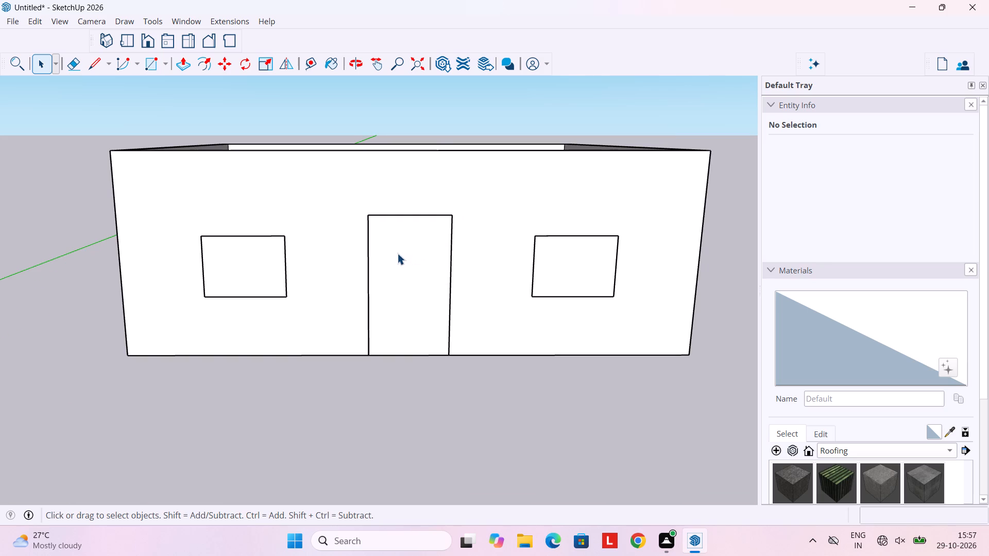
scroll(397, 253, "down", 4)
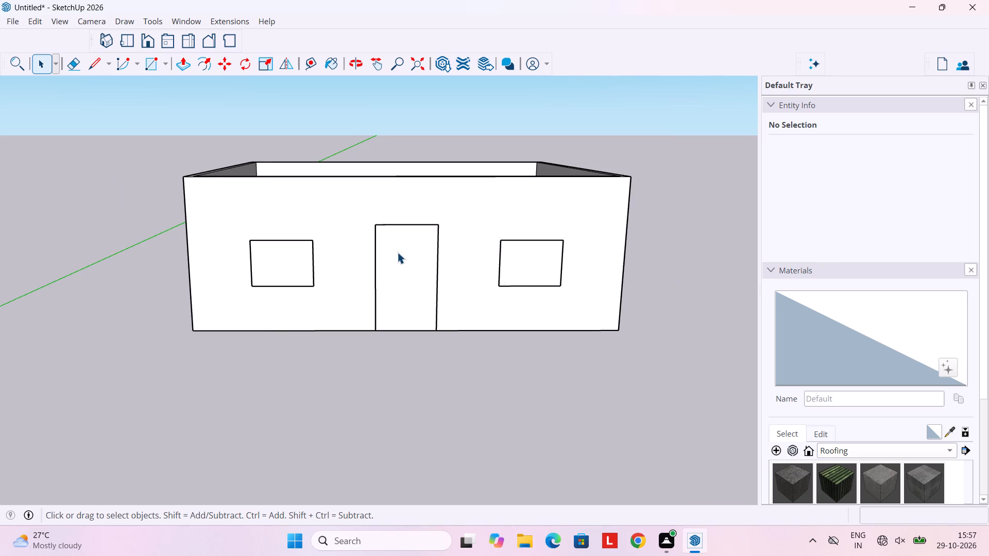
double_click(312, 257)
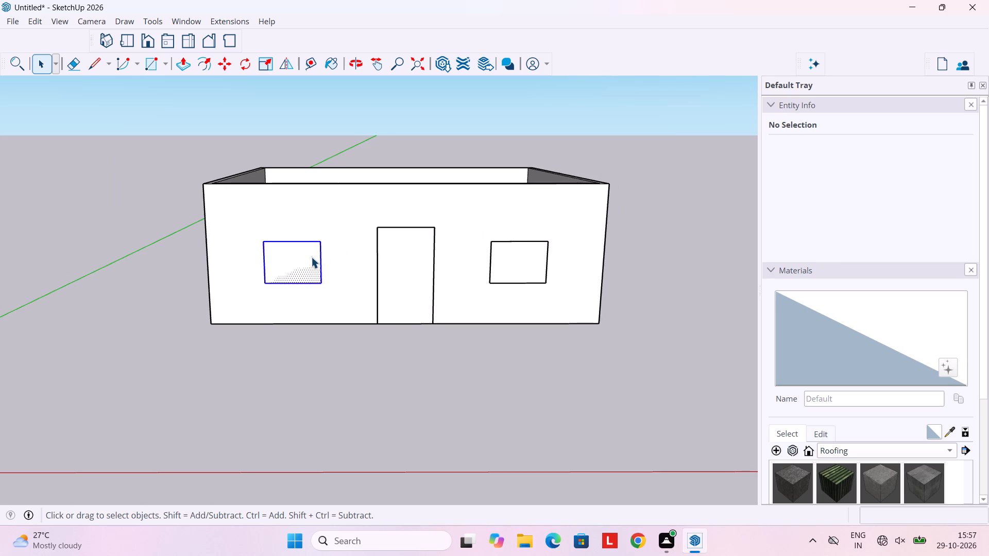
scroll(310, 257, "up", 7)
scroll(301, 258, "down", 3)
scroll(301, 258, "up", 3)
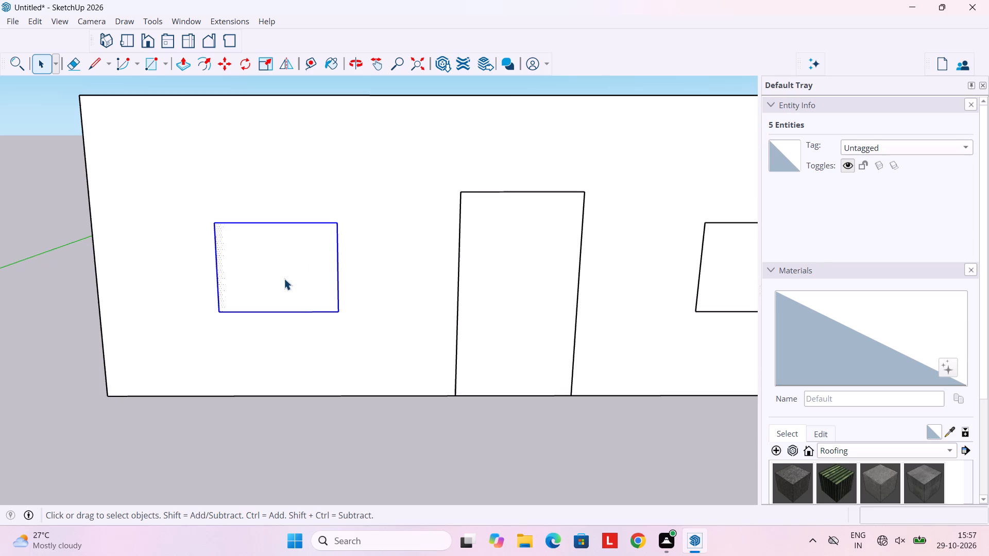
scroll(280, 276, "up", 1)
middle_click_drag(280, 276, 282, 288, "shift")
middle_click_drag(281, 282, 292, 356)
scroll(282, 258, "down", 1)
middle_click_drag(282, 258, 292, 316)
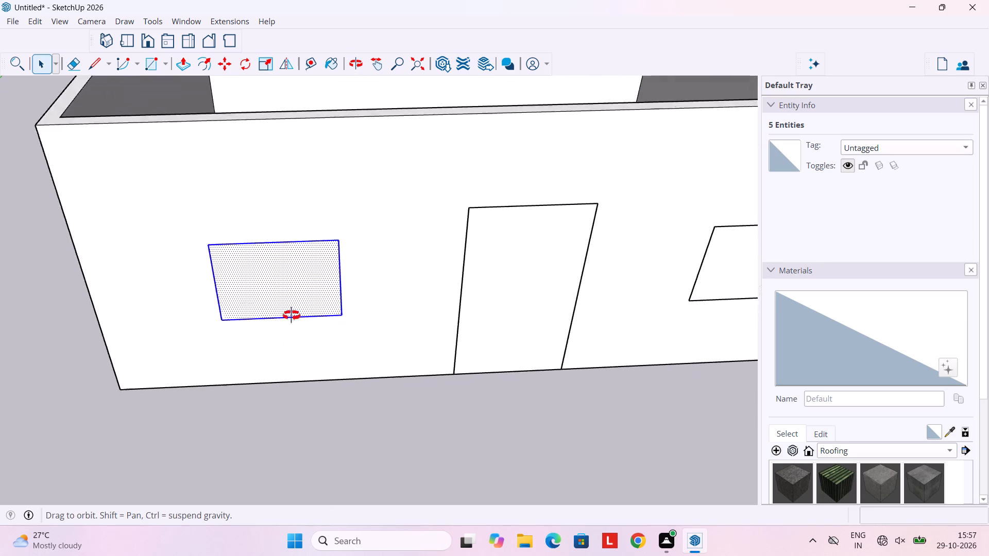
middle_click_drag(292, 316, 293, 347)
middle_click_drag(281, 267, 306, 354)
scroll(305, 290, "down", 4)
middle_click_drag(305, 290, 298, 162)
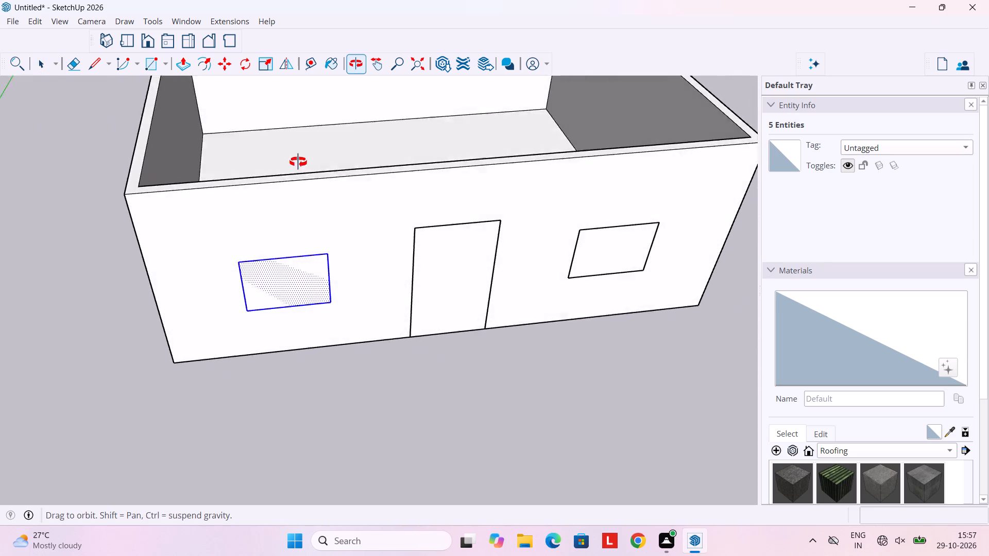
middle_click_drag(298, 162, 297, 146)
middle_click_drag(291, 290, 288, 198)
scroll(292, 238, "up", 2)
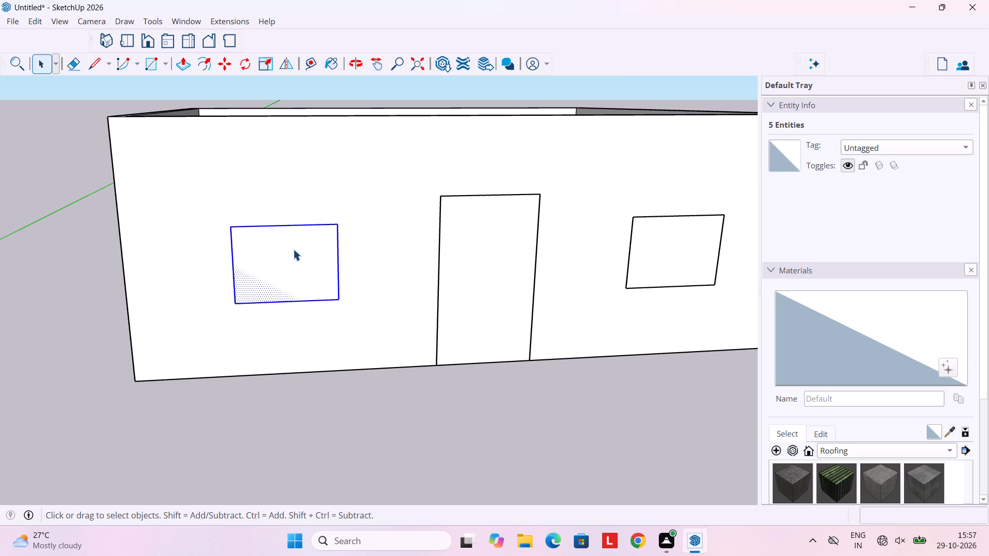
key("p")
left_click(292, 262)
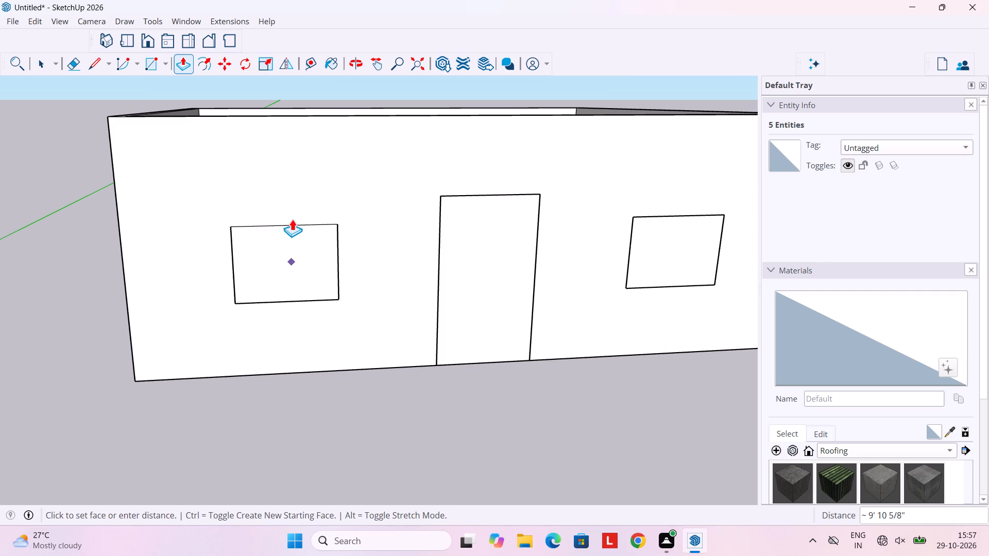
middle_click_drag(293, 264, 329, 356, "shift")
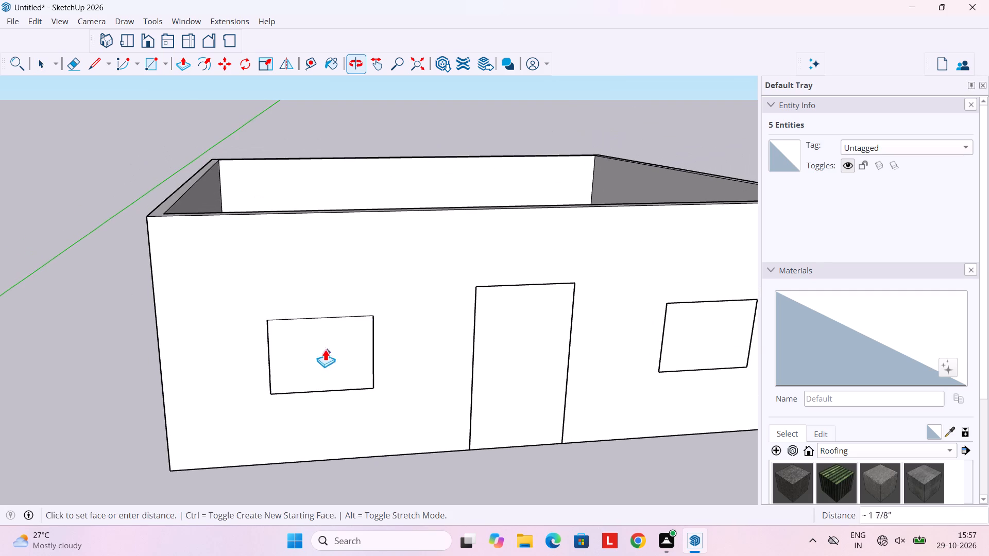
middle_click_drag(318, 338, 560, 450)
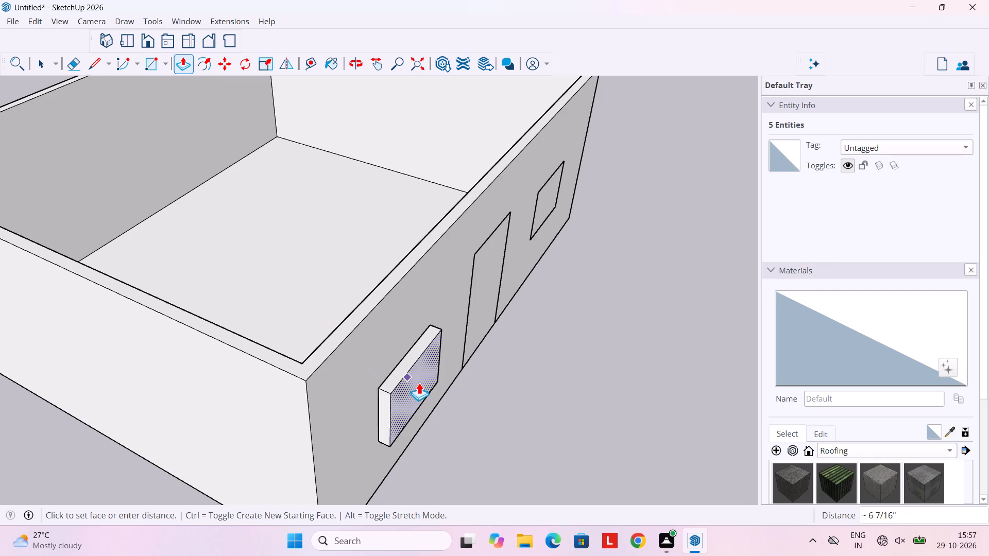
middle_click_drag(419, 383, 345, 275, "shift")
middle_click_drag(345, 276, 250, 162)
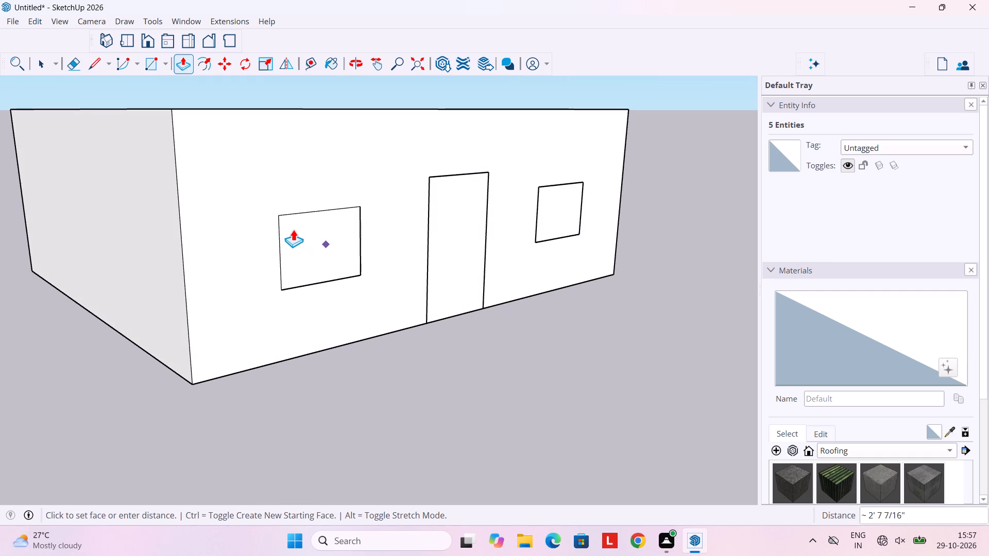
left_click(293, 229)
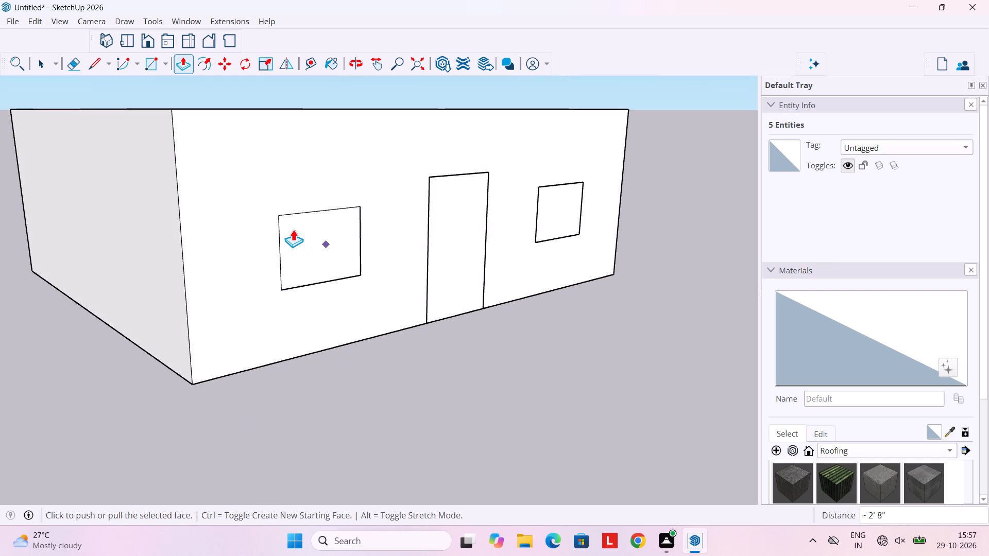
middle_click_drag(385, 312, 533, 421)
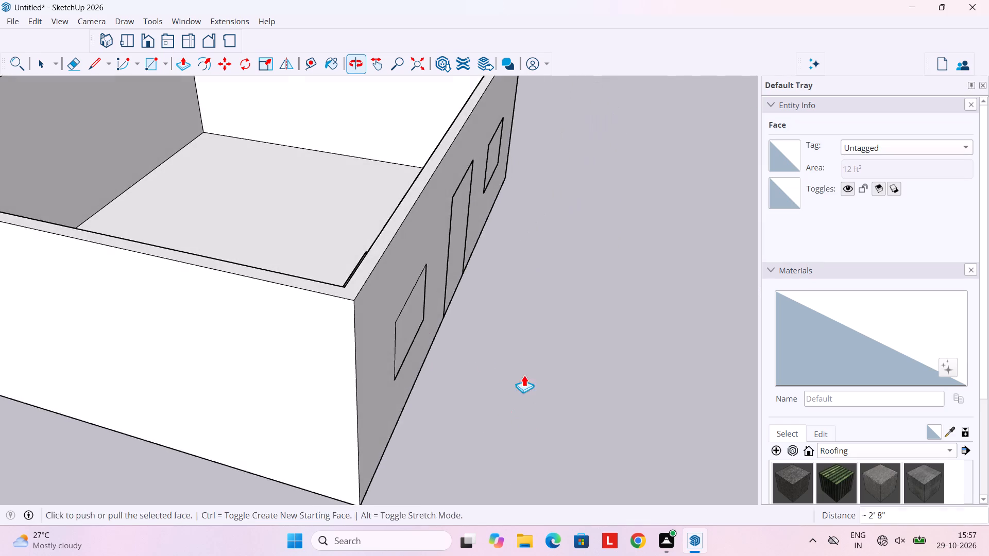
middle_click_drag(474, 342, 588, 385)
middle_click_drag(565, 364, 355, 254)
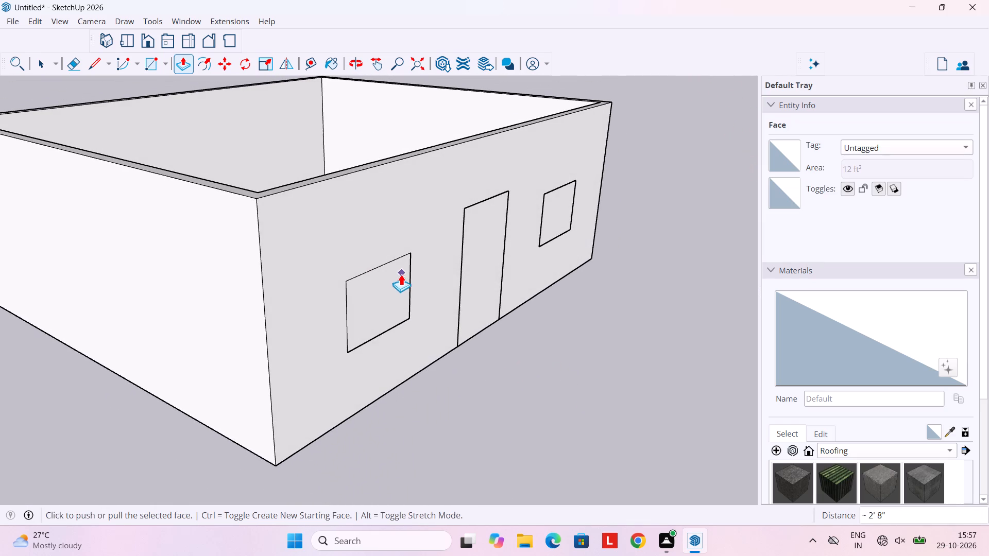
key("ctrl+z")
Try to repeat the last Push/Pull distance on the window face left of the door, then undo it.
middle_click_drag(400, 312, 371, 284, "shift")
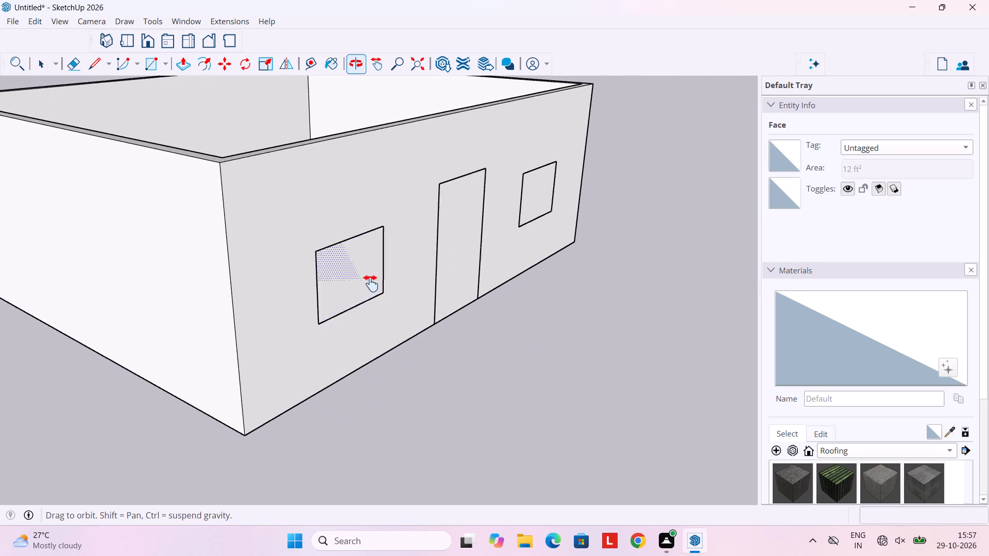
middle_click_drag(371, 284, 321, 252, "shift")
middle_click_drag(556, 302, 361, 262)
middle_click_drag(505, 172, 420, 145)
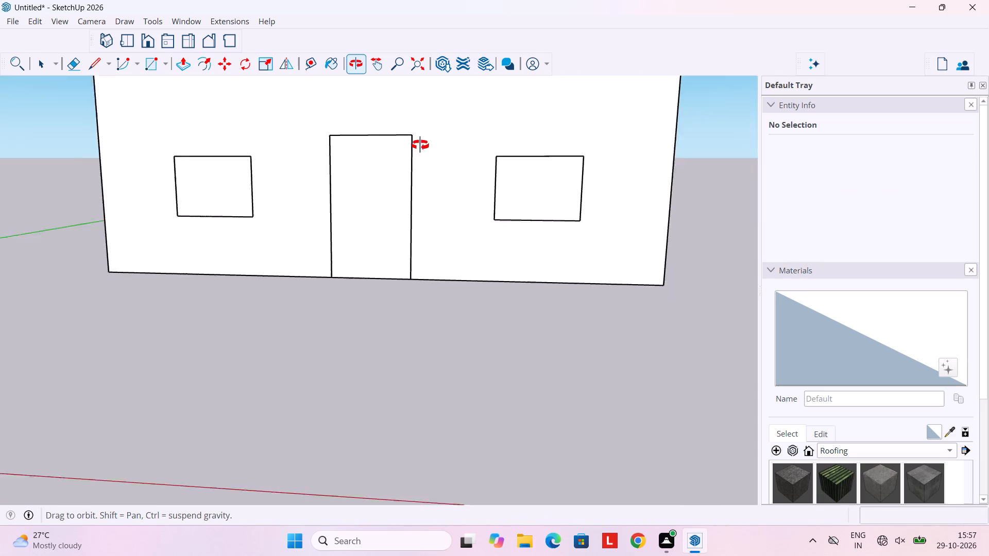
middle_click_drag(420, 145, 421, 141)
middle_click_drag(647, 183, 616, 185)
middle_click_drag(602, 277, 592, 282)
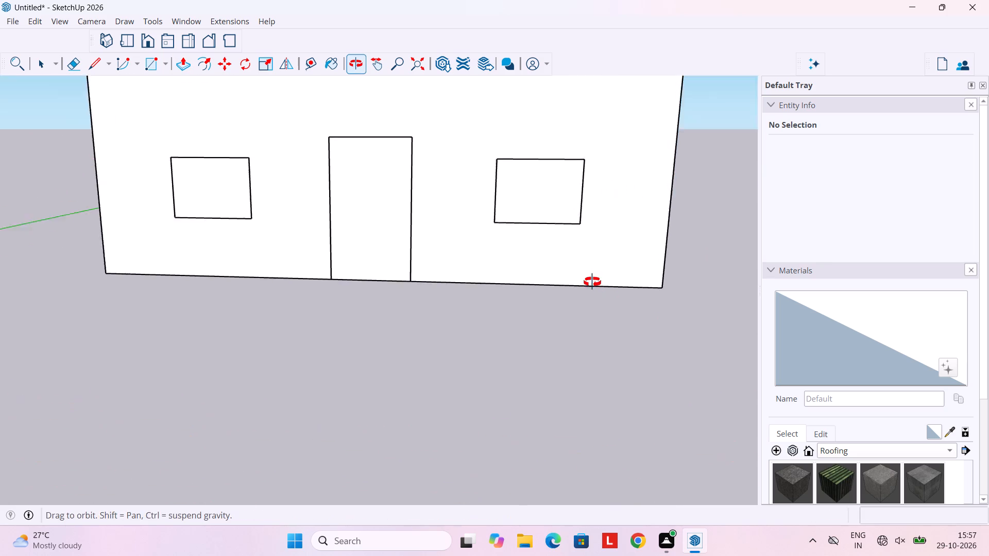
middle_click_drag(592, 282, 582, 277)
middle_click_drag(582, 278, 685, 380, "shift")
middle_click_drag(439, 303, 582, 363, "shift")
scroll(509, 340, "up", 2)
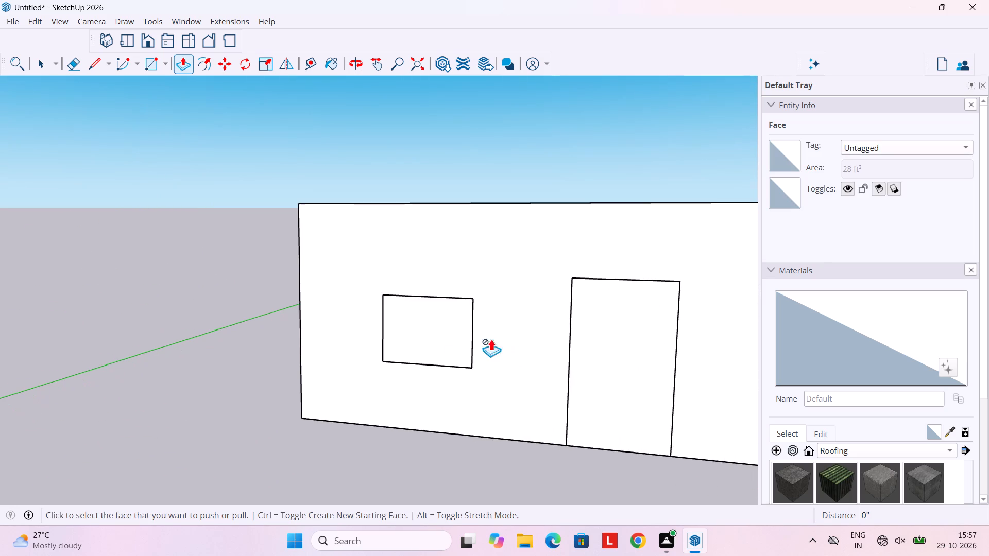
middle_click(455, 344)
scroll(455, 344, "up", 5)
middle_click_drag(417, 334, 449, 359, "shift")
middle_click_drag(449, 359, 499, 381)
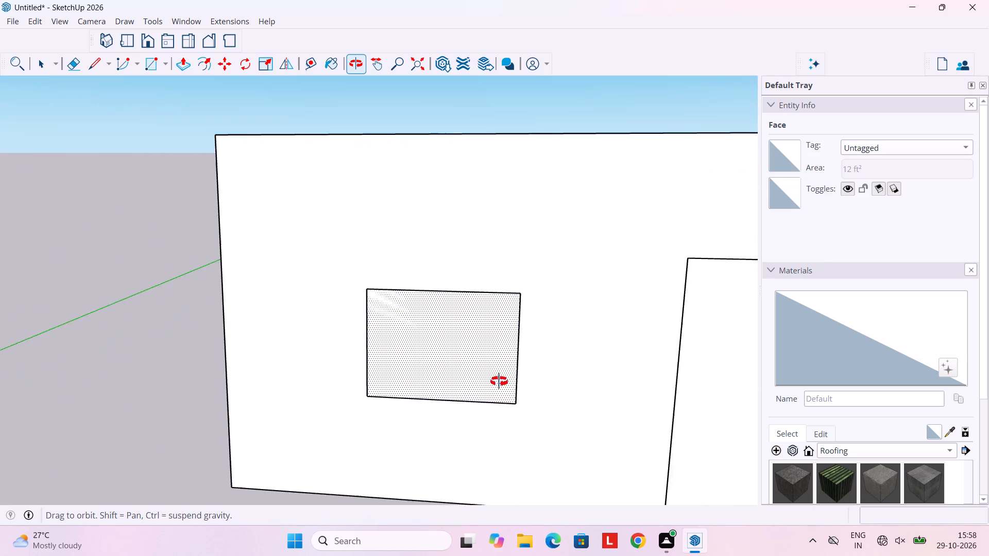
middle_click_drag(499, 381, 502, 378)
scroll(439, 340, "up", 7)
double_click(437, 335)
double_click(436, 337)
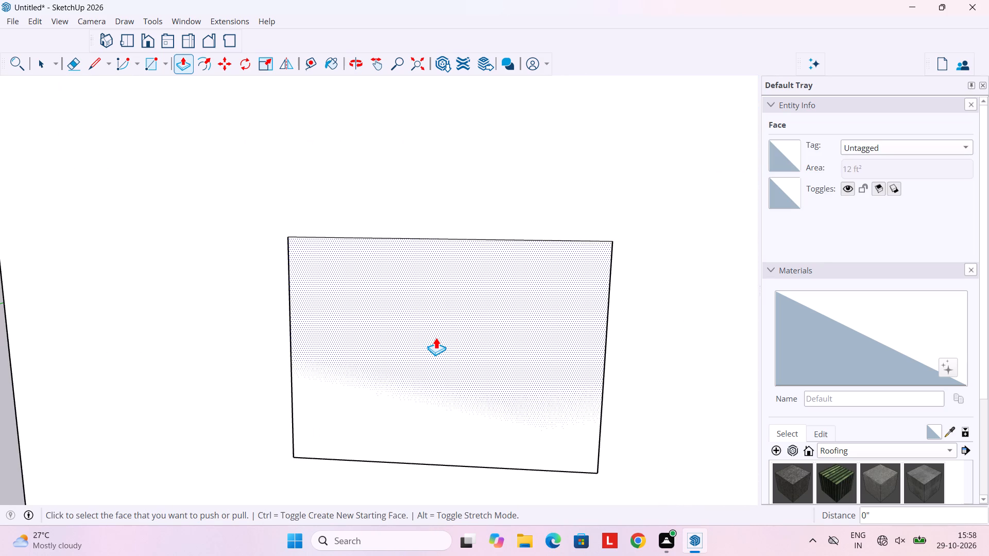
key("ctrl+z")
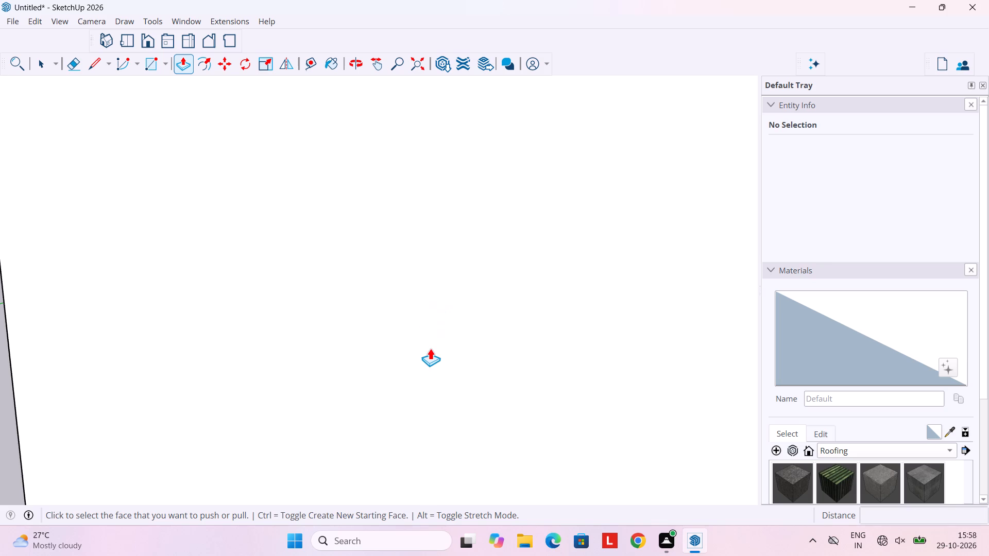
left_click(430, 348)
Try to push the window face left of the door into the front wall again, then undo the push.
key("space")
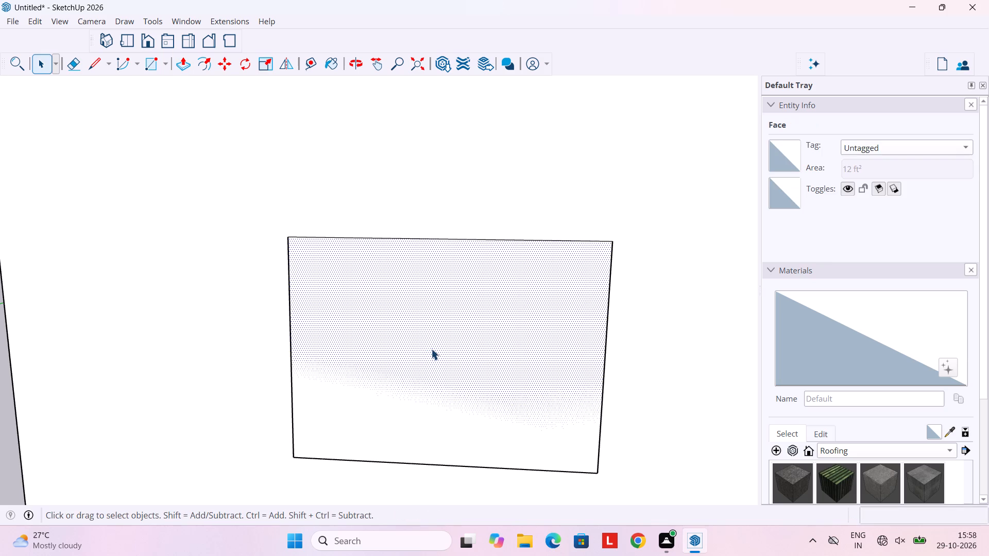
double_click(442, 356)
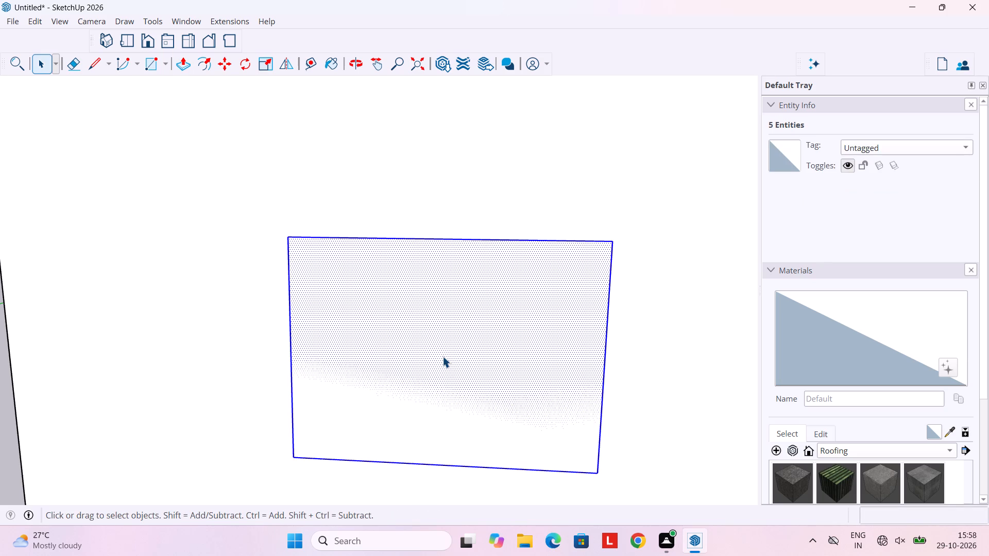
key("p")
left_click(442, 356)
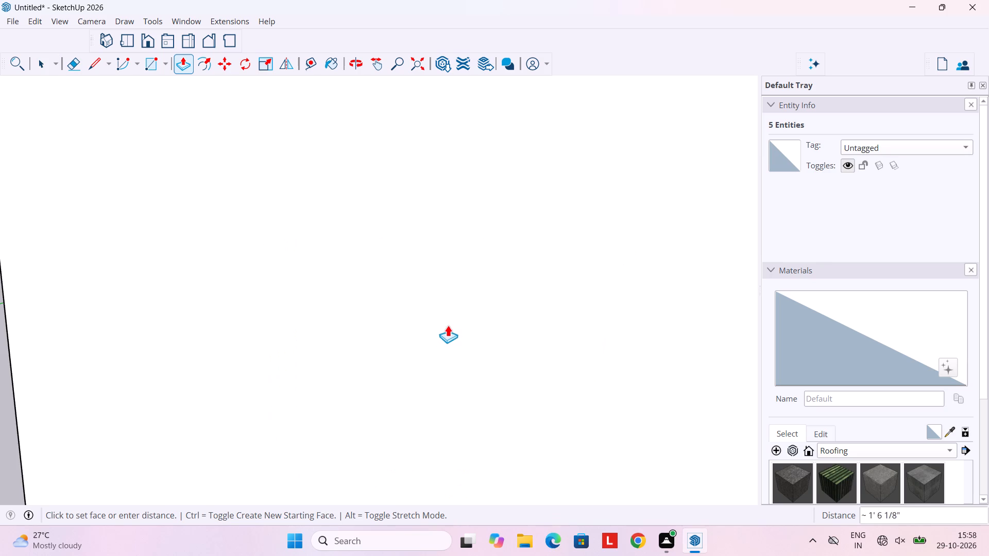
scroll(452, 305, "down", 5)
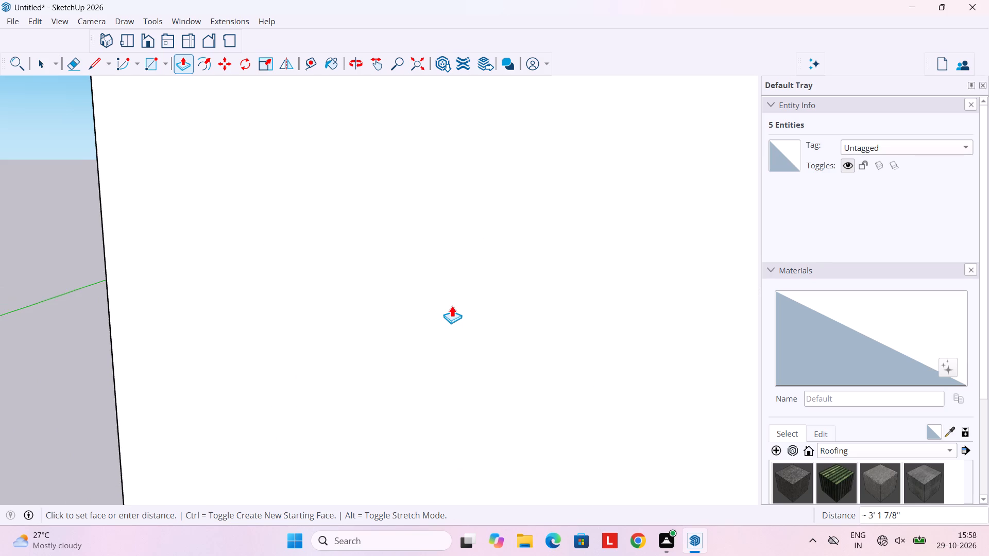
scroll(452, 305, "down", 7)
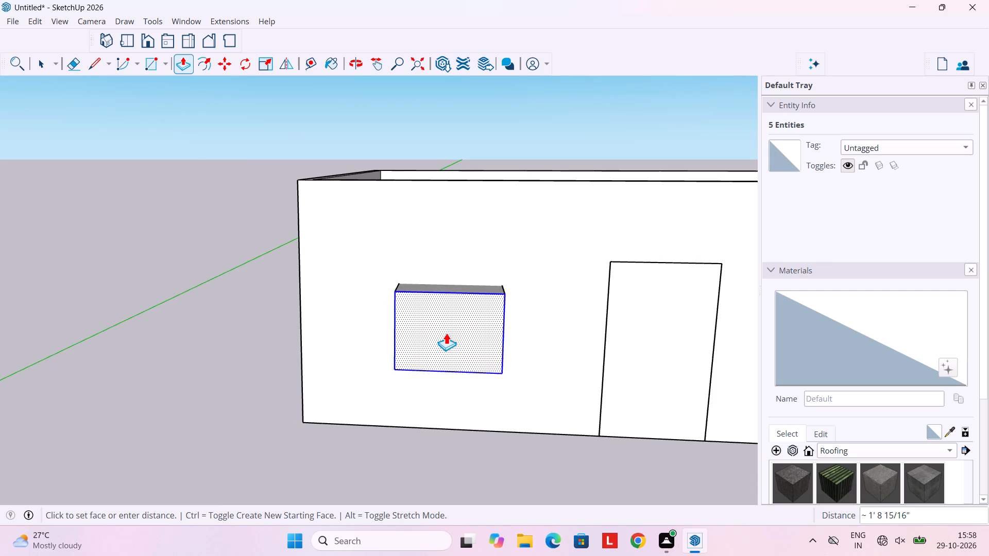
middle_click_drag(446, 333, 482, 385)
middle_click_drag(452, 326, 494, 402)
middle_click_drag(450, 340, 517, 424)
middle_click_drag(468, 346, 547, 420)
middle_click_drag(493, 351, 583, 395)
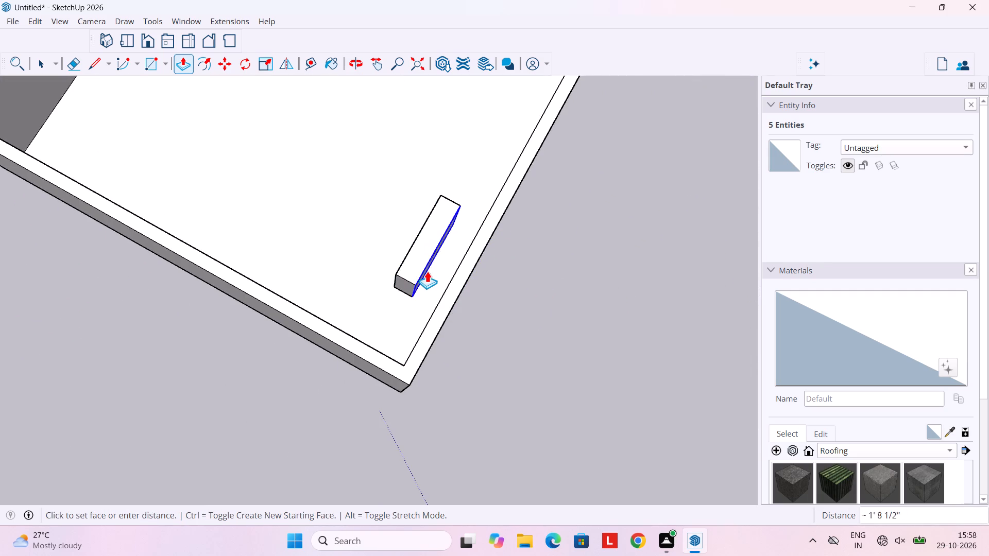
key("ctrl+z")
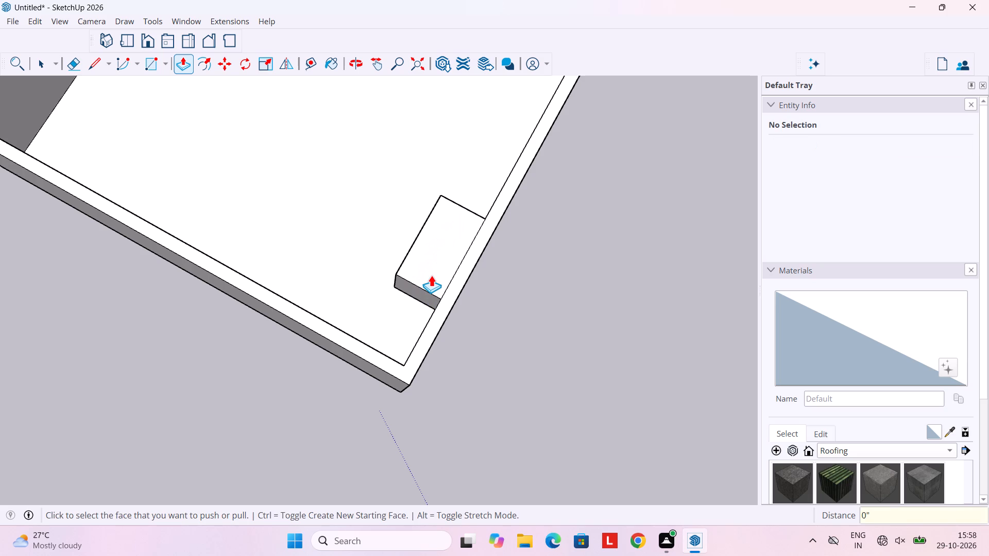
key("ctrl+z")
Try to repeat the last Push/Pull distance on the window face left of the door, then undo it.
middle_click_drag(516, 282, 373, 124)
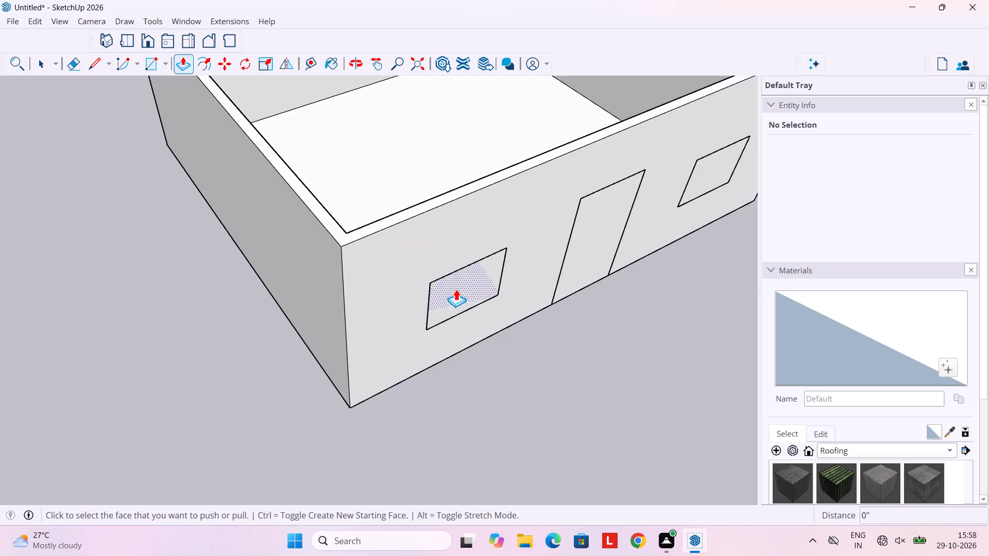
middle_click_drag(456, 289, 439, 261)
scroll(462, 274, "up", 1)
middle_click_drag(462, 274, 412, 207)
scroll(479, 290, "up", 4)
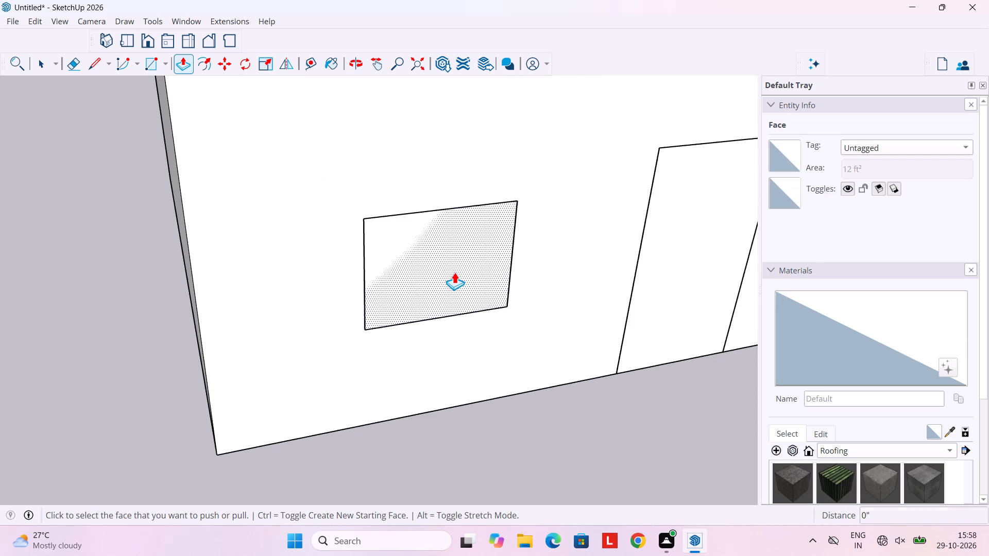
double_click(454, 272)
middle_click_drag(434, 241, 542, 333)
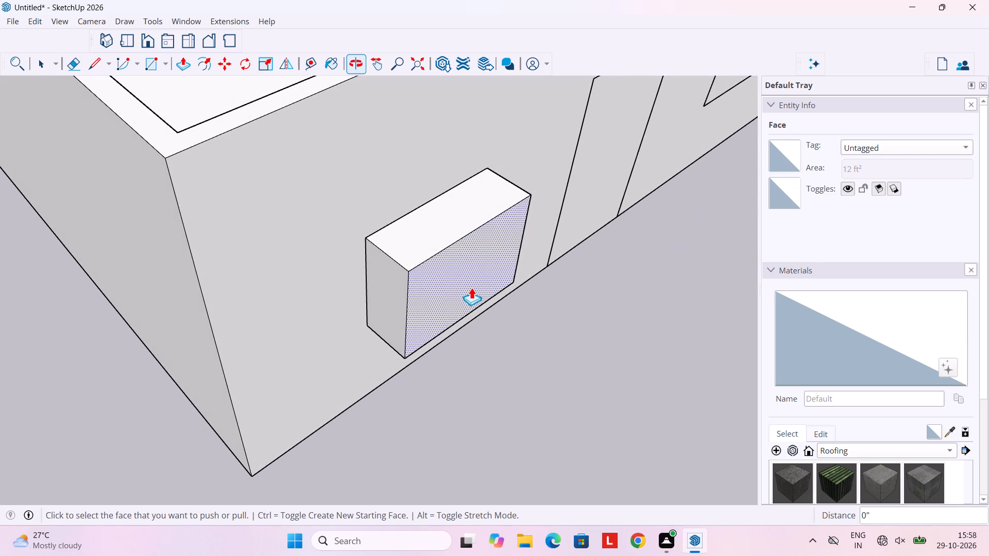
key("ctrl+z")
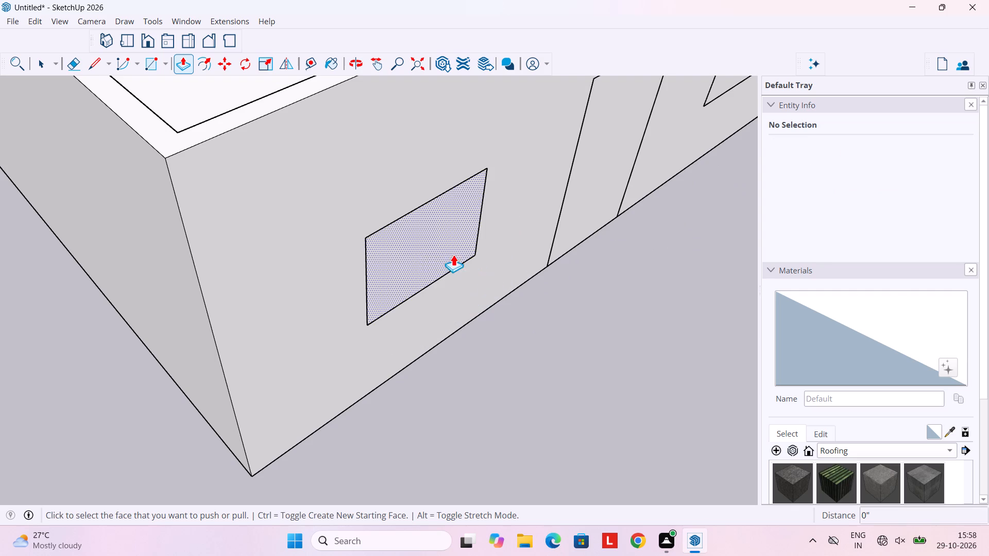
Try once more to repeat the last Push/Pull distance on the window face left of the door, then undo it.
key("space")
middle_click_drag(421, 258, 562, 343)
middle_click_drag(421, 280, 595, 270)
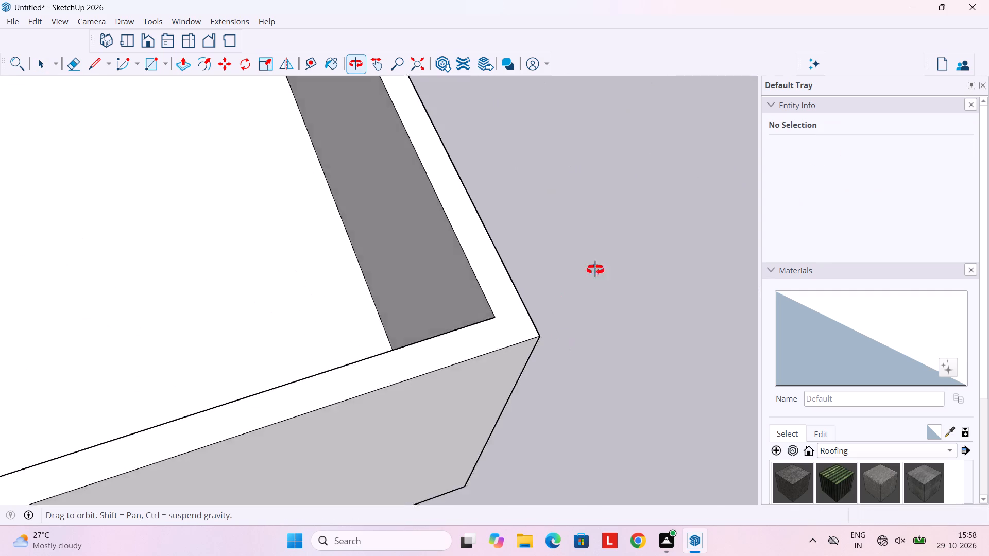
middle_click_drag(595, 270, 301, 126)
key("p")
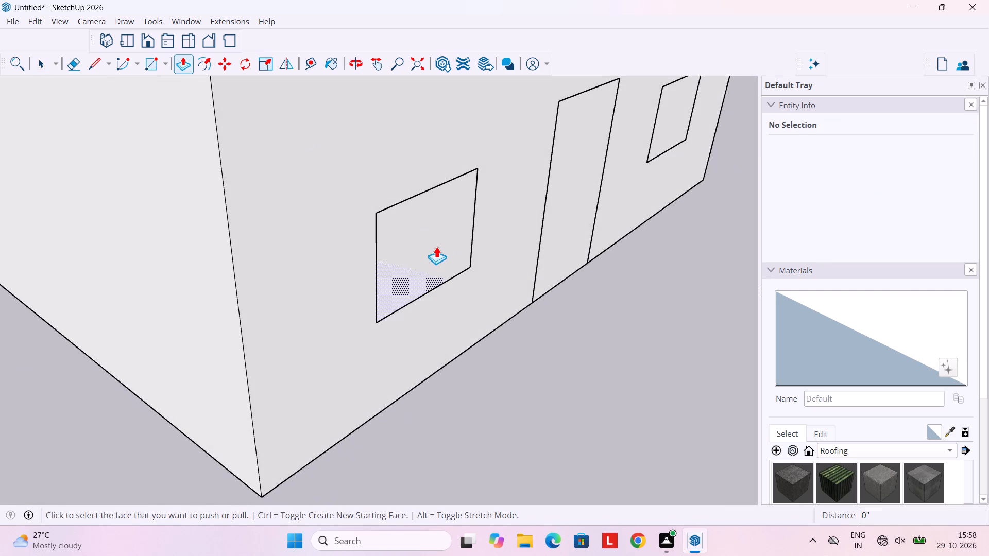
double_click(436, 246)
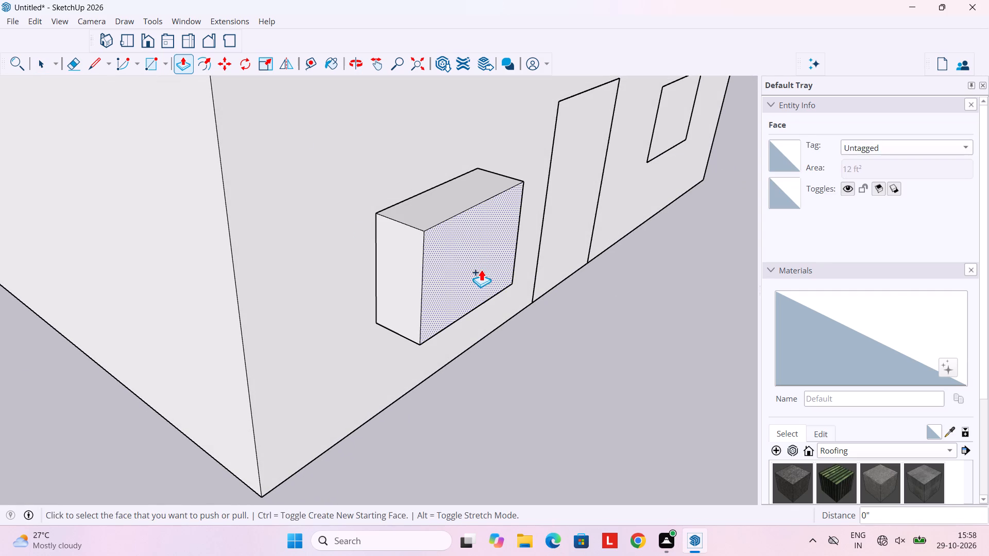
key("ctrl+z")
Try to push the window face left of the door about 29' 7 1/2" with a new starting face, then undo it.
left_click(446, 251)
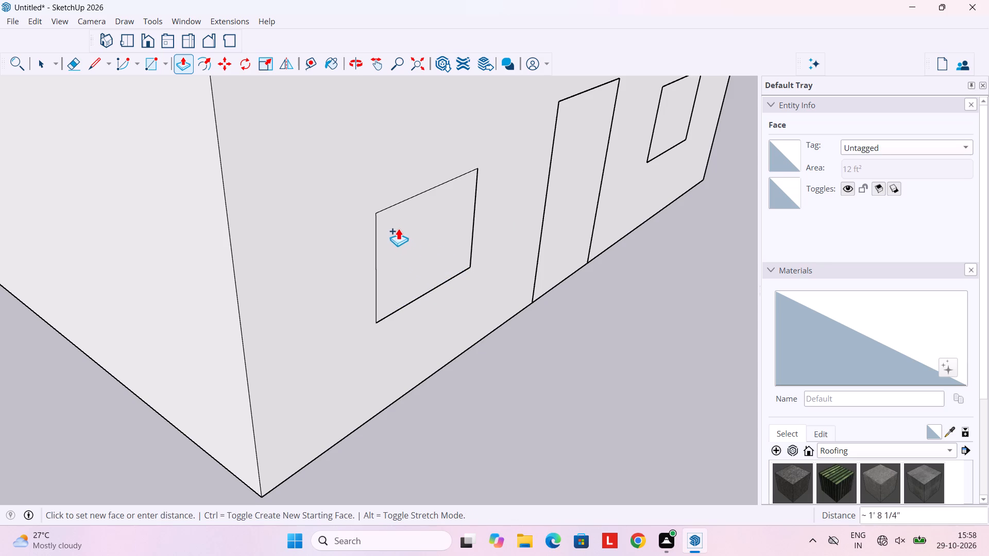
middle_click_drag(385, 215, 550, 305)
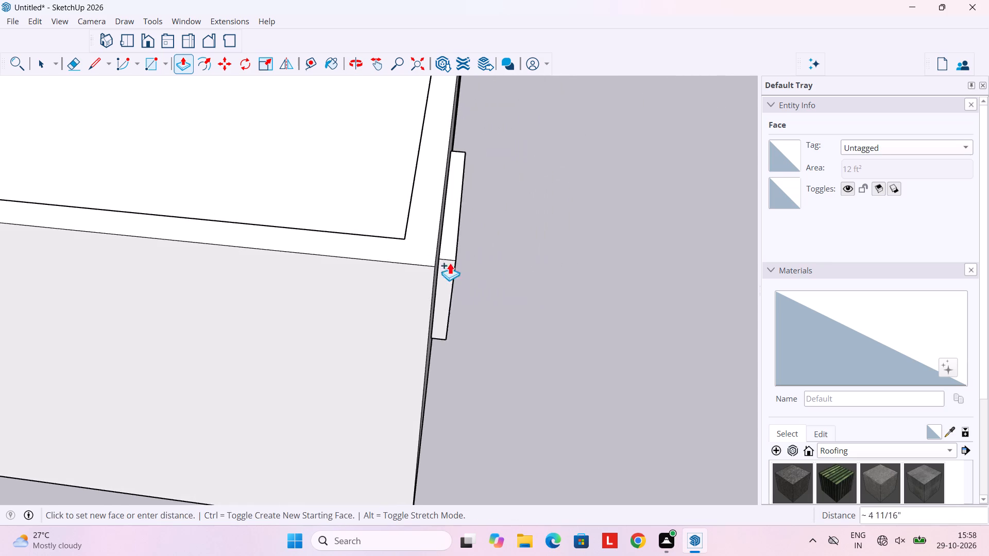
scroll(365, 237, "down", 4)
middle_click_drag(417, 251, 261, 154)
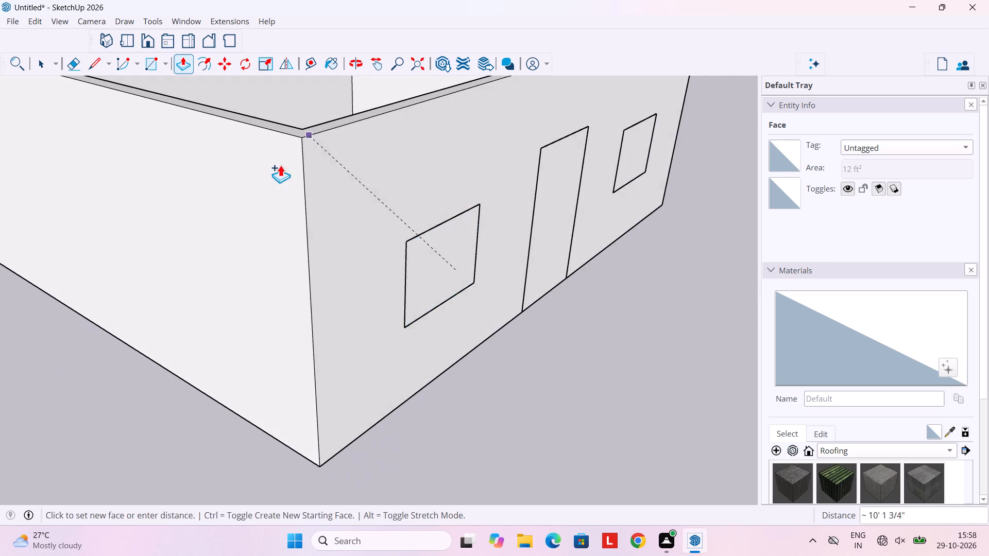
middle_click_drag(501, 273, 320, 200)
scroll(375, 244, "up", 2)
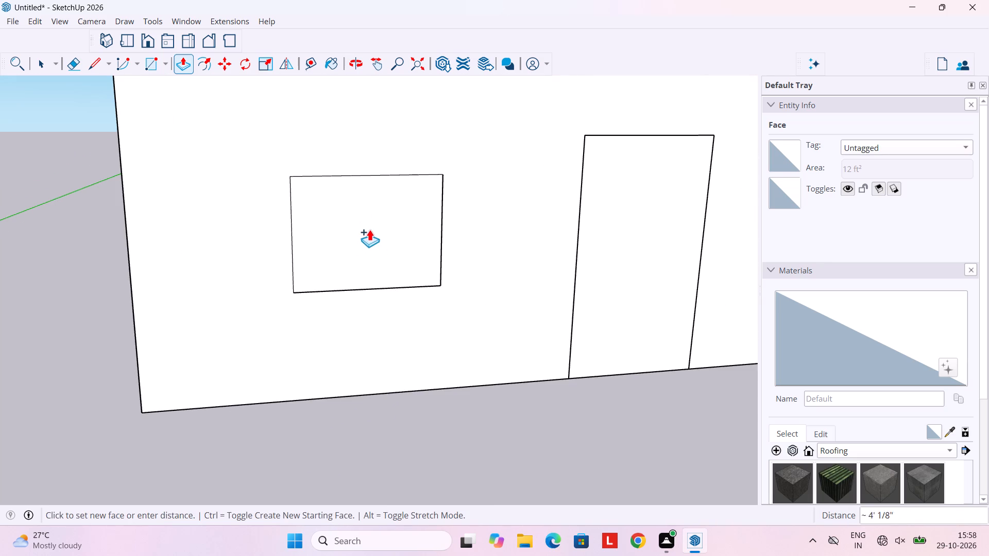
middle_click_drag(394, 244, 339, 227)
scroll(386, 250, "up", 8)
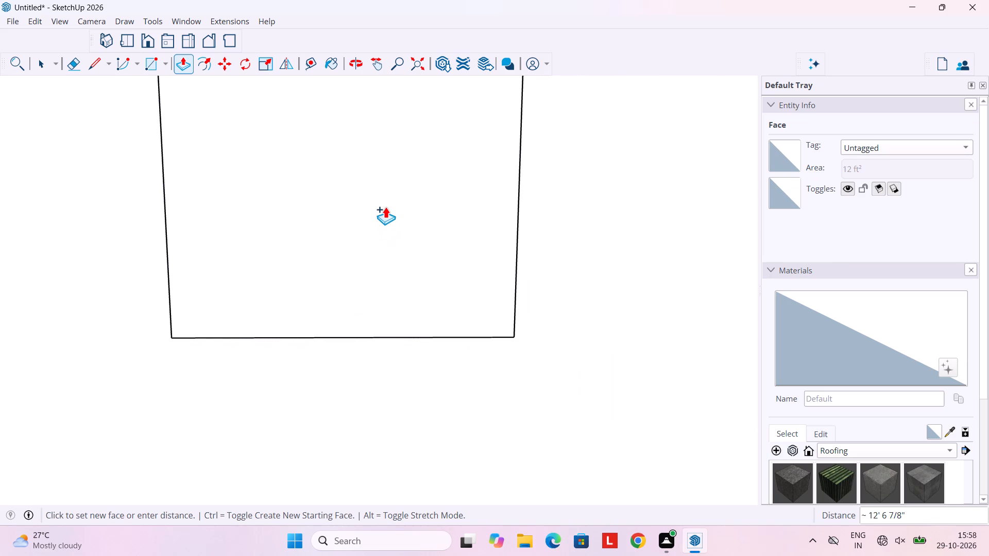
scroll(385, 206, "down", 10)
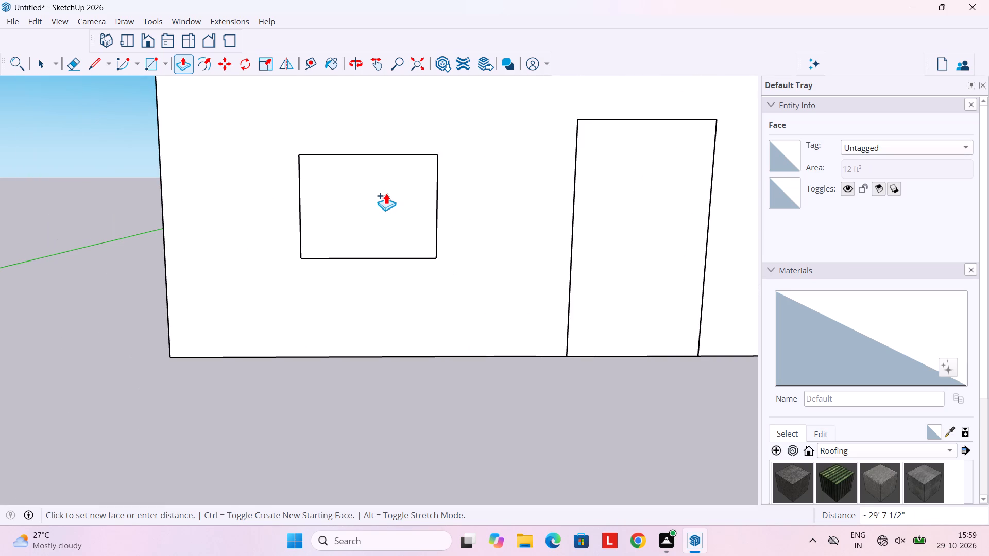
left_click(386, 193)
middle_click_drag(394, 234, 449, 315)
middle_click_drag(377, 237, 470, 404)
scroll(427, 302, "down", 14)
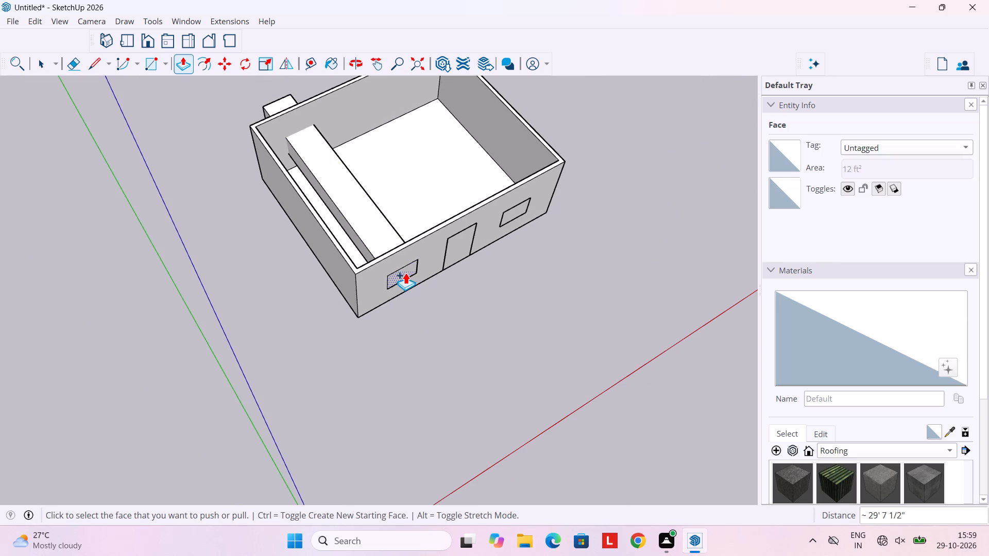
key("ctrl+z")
Offset the outline of the window left of the door 3" inward to form a frame border.
scroll(442, 288, "up", 4)
middle_click_drag(436, 291, 380, 182)
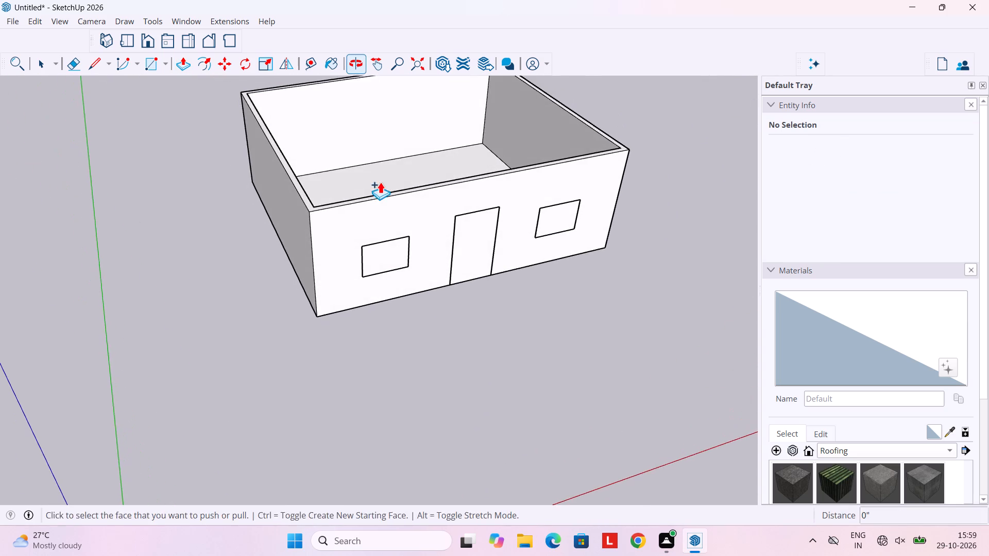
middle_click_drag(413, 235, 393, 179)
scroll(397, 238, "up", 6)
scroll(690, 274, "down", 3)
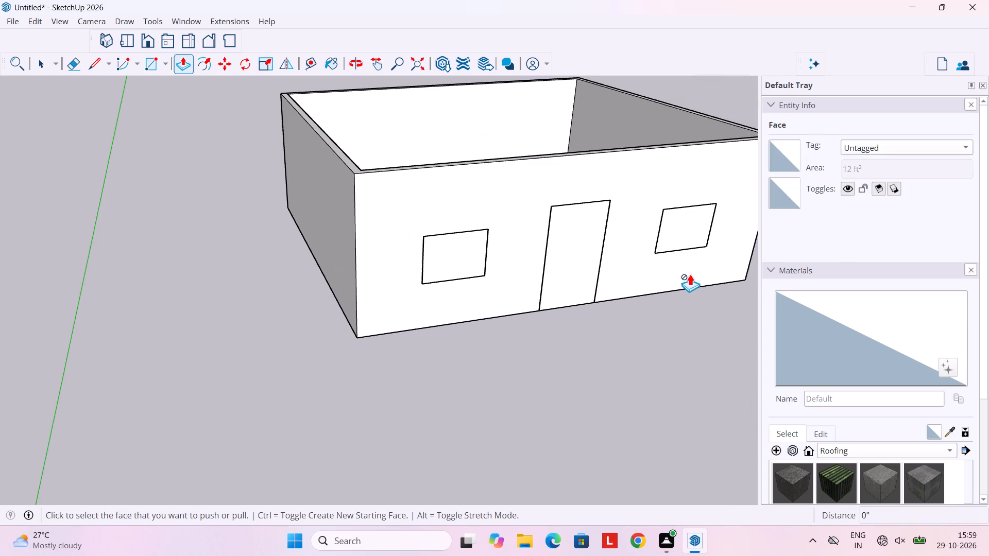
key("space")
middle_click_drag(675, 281, 512, 248)
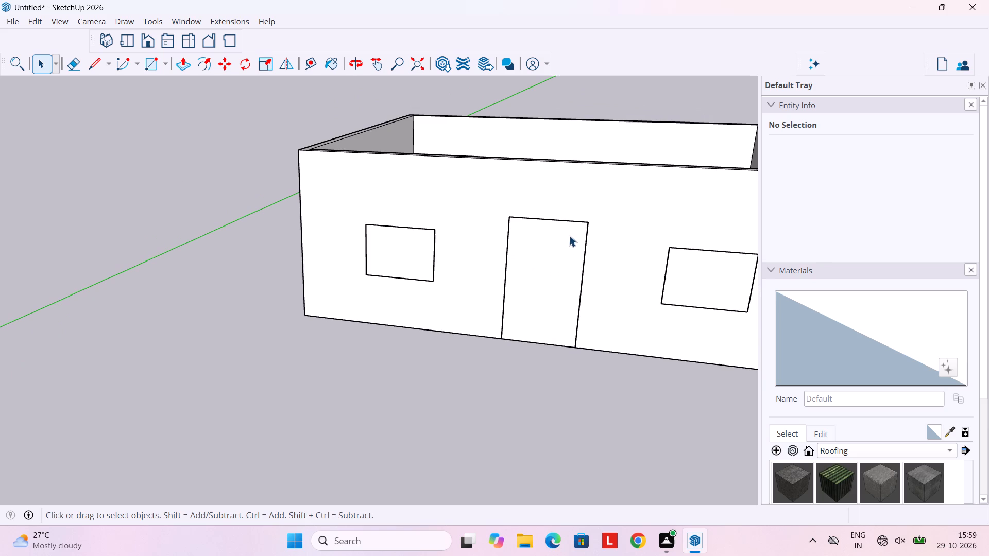
middle_click_drag(448, 255, 522, 252)
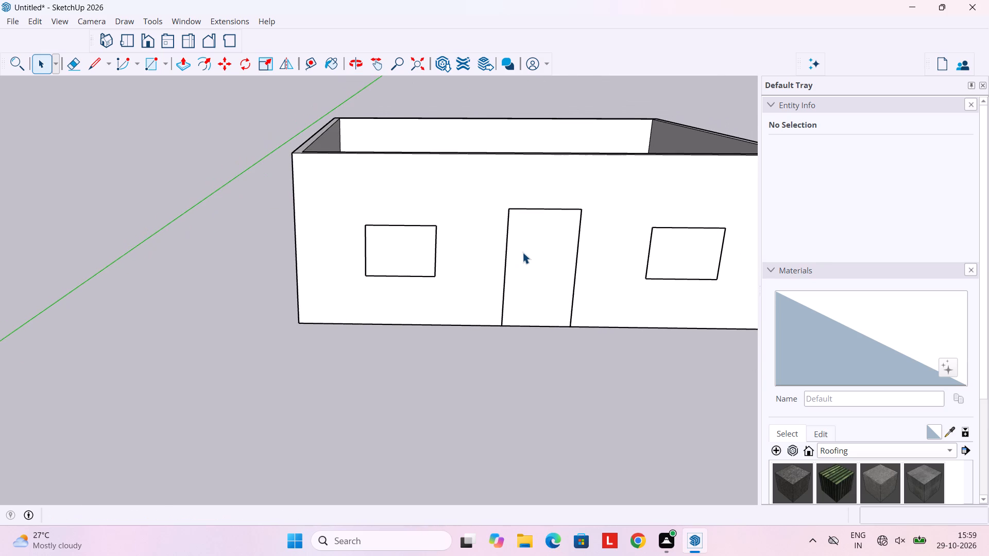
key("f")
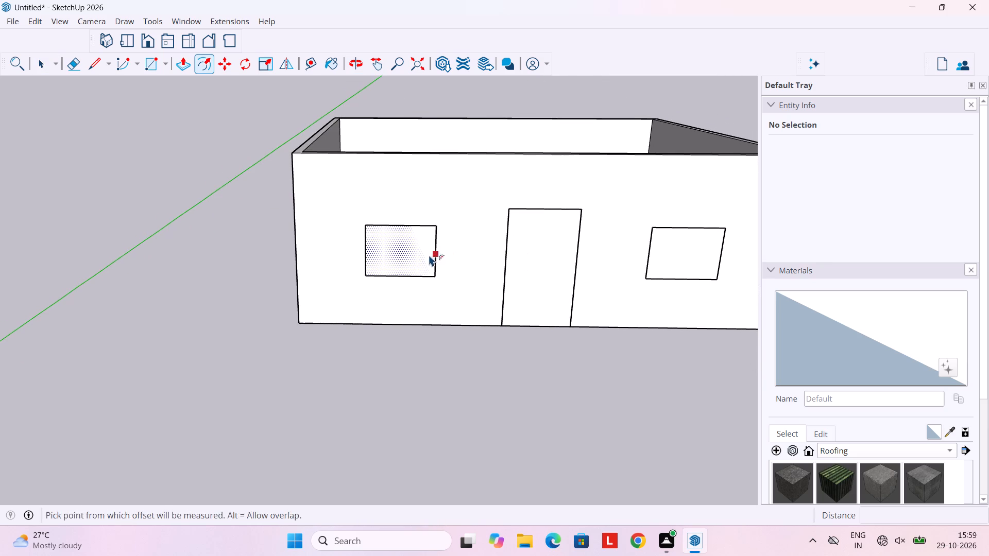
left_click(430, 250)
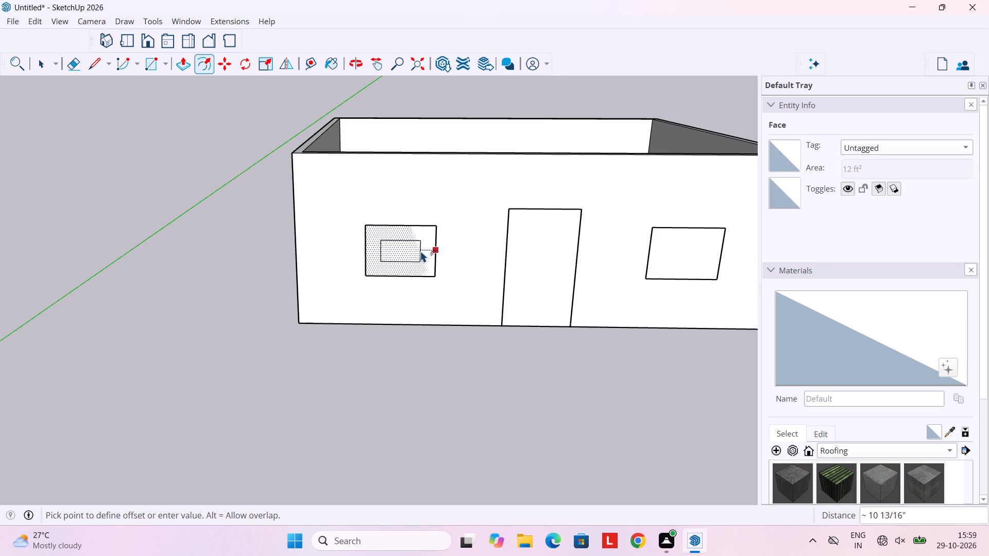
type("3\"")
key("Return")
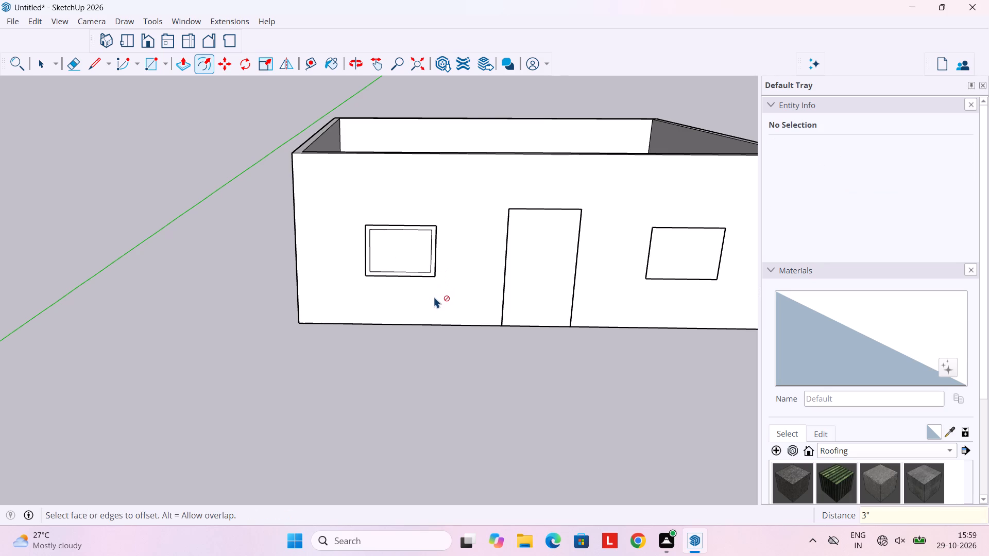
key("space")
Pull the frame border of the window left of the door 3" out from the front wall.
scroll(393, 237, "up", 6)
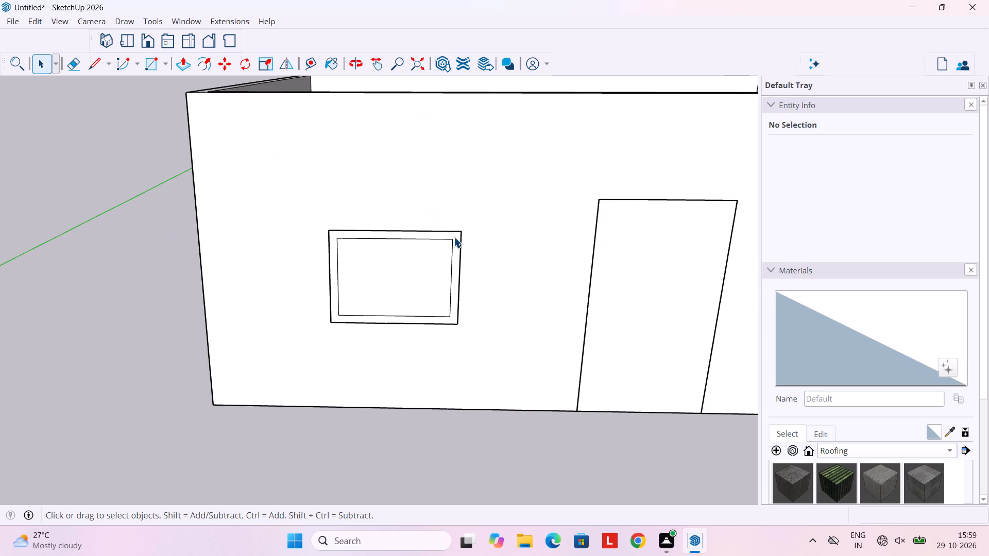
key("p")
left_click(455, 238)
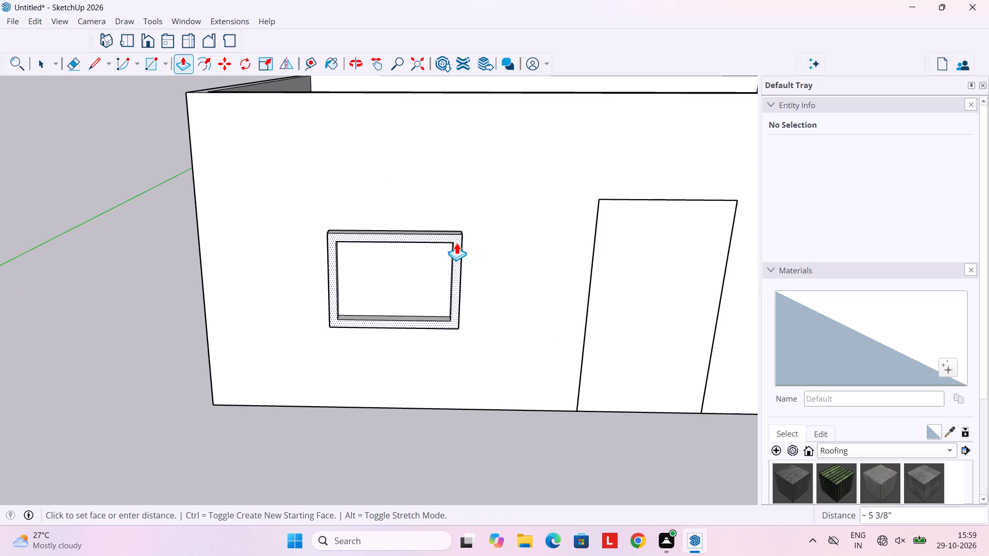
key("3")
key("shift+quotedbl")
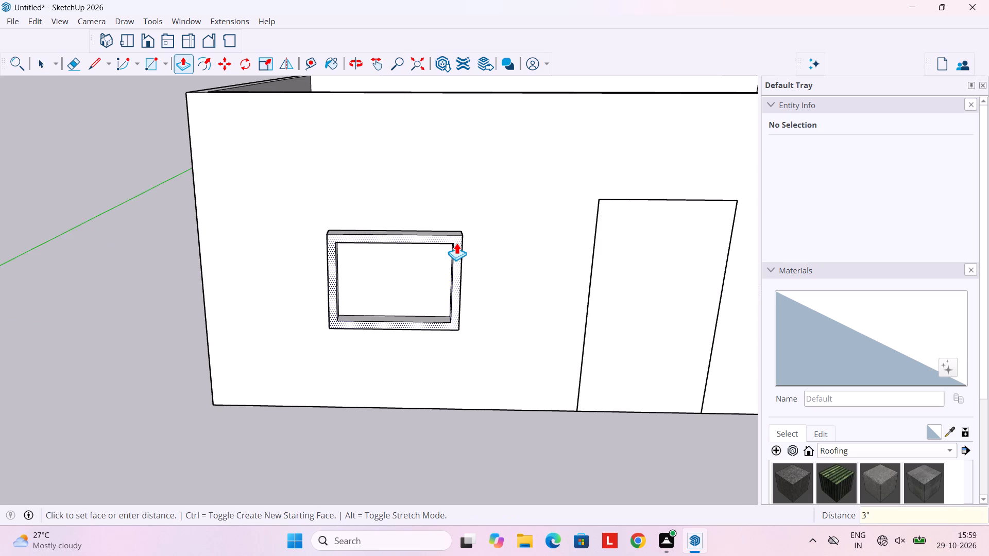
key("Return")
Push/Pull the inner pane face within the frame of the window left of the door.
scroll(399, 262, "up", 4)
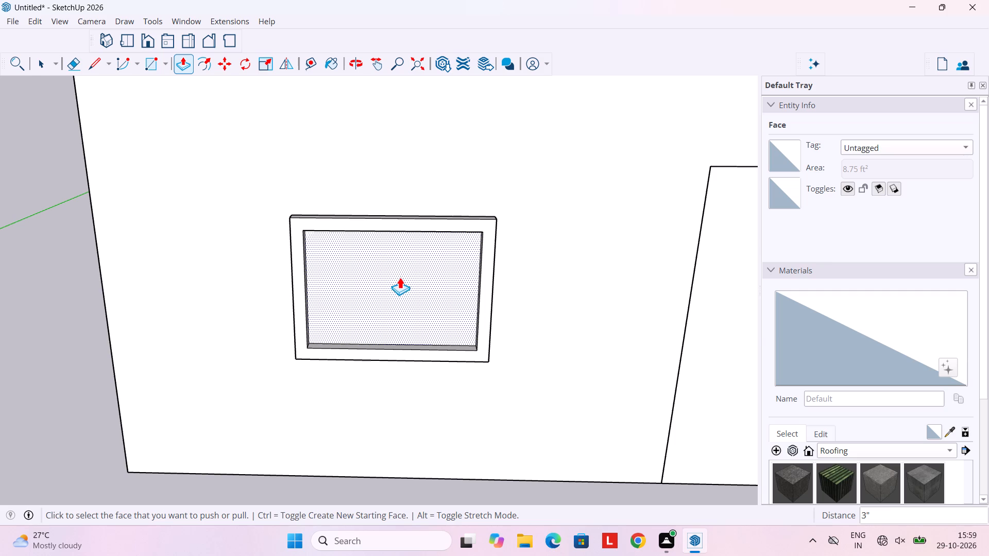
key("space")
double_click(400, 281)
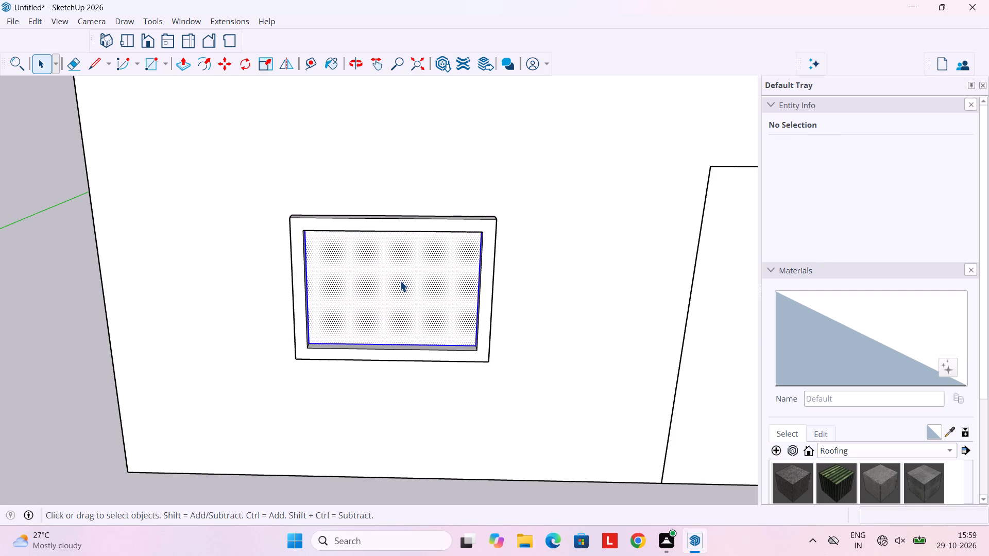
key("p")
left_click(400, 283)
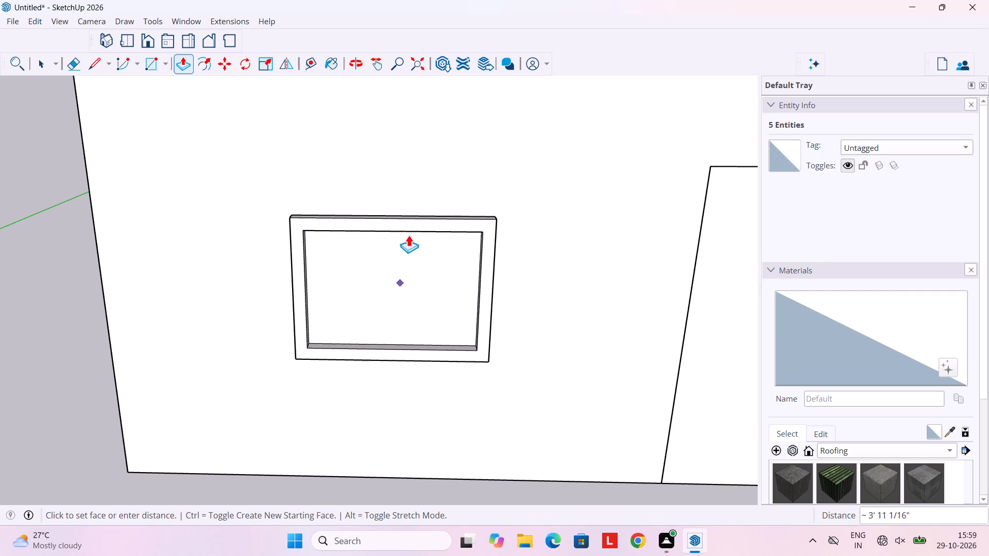
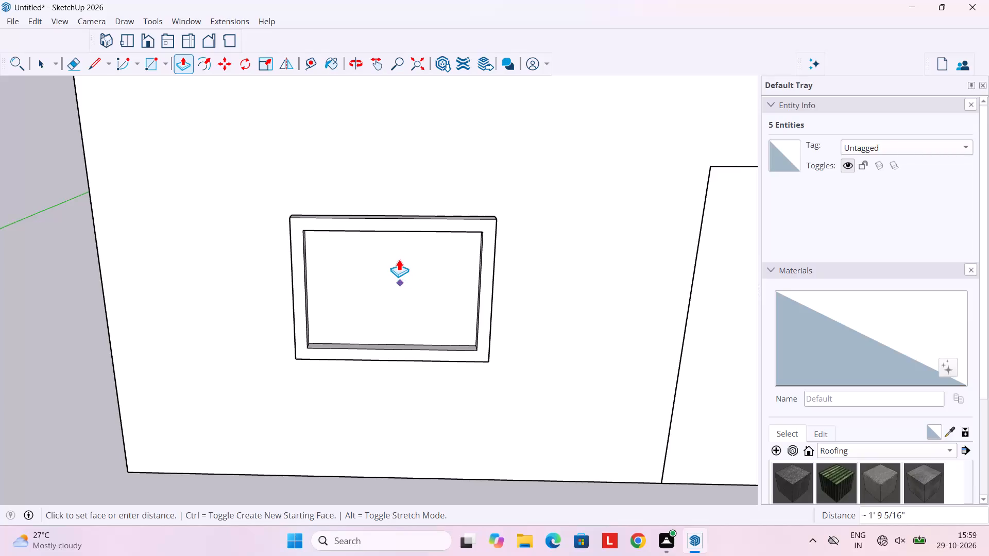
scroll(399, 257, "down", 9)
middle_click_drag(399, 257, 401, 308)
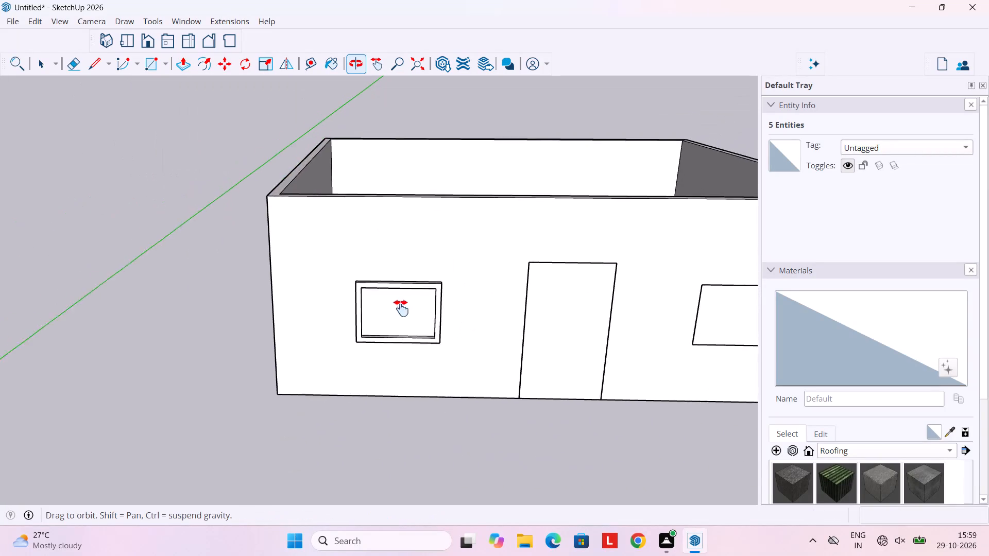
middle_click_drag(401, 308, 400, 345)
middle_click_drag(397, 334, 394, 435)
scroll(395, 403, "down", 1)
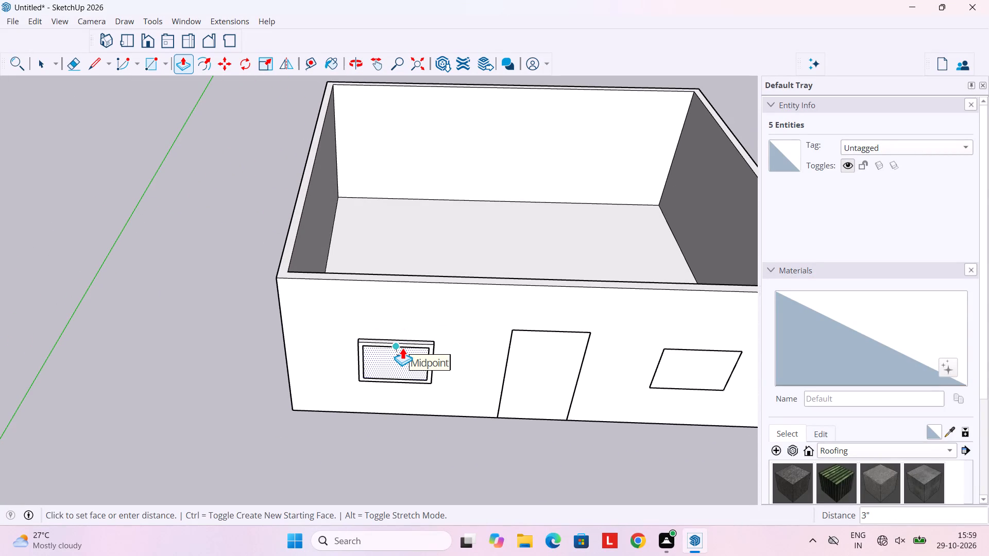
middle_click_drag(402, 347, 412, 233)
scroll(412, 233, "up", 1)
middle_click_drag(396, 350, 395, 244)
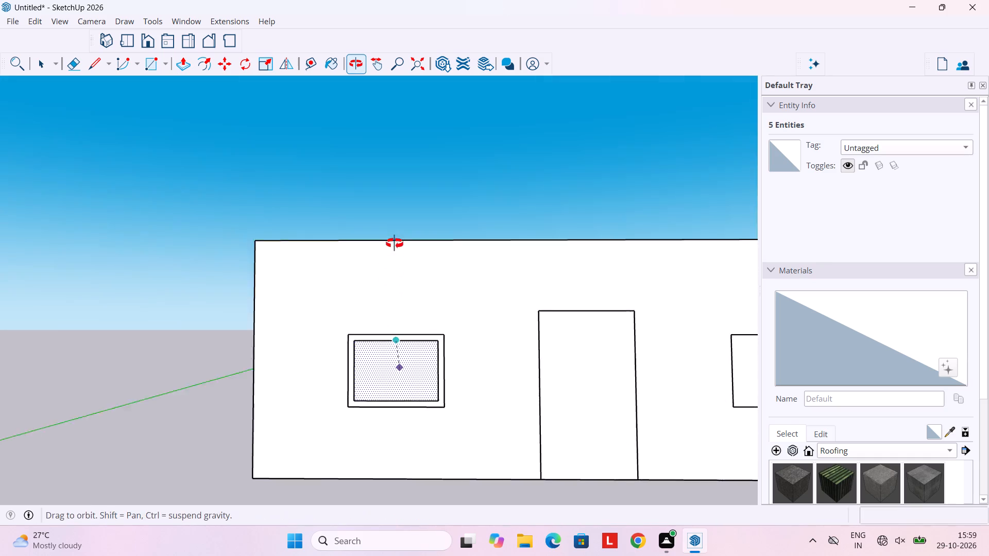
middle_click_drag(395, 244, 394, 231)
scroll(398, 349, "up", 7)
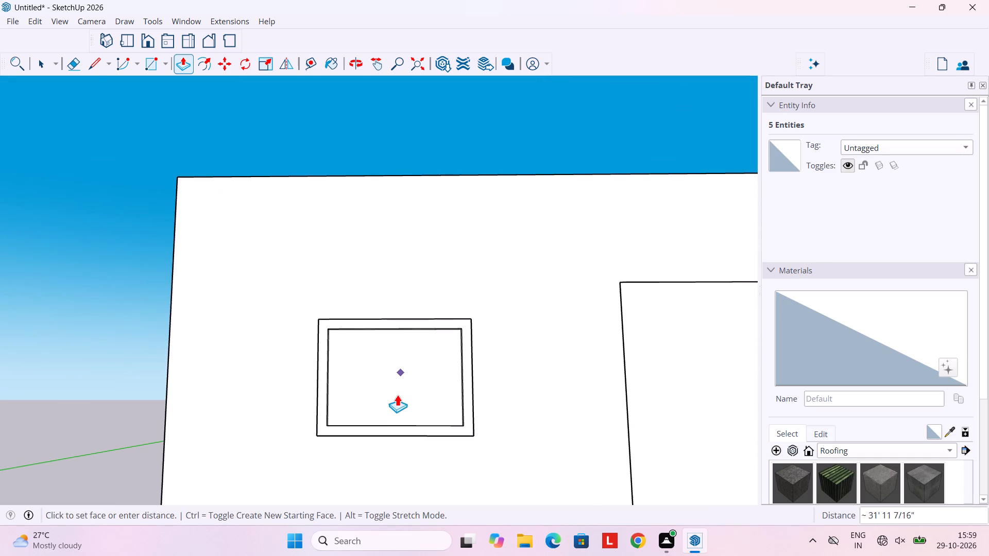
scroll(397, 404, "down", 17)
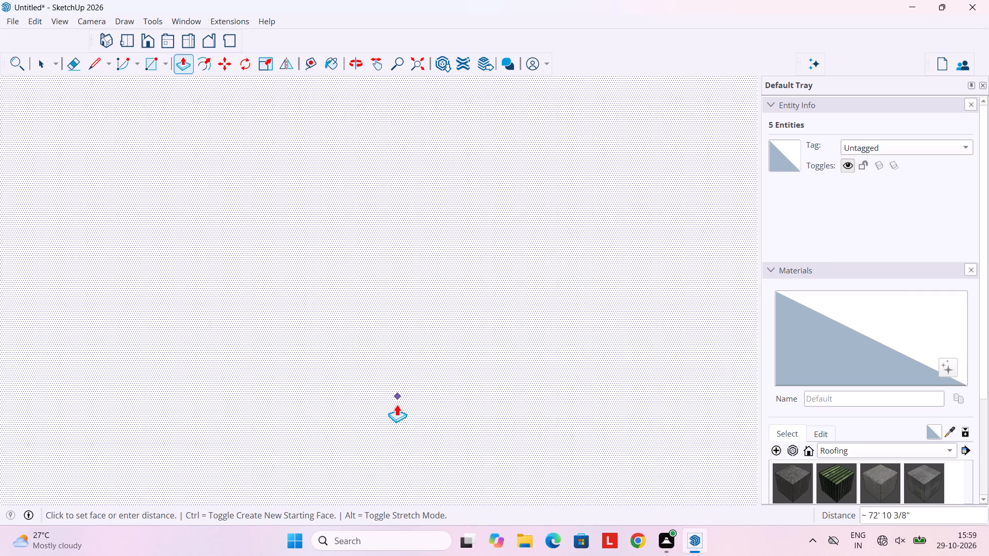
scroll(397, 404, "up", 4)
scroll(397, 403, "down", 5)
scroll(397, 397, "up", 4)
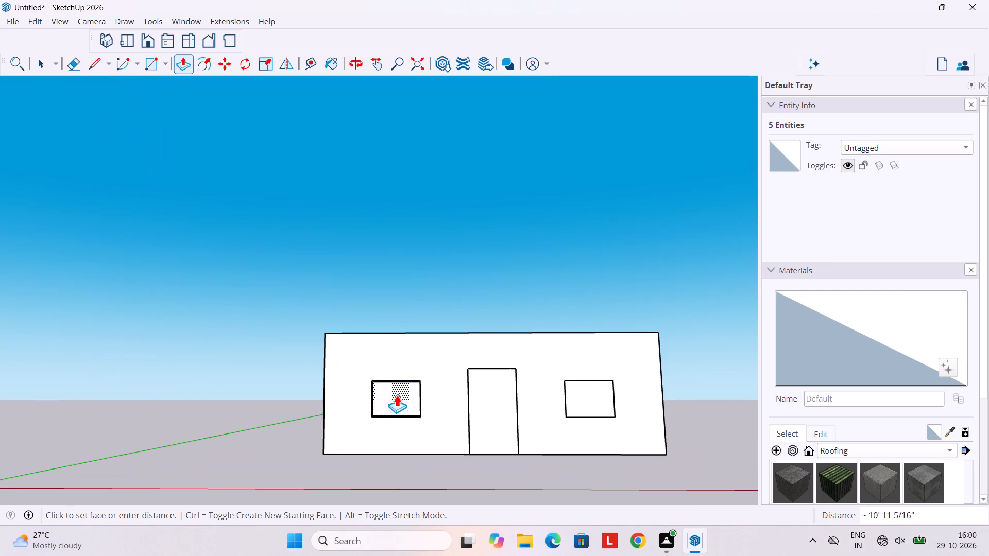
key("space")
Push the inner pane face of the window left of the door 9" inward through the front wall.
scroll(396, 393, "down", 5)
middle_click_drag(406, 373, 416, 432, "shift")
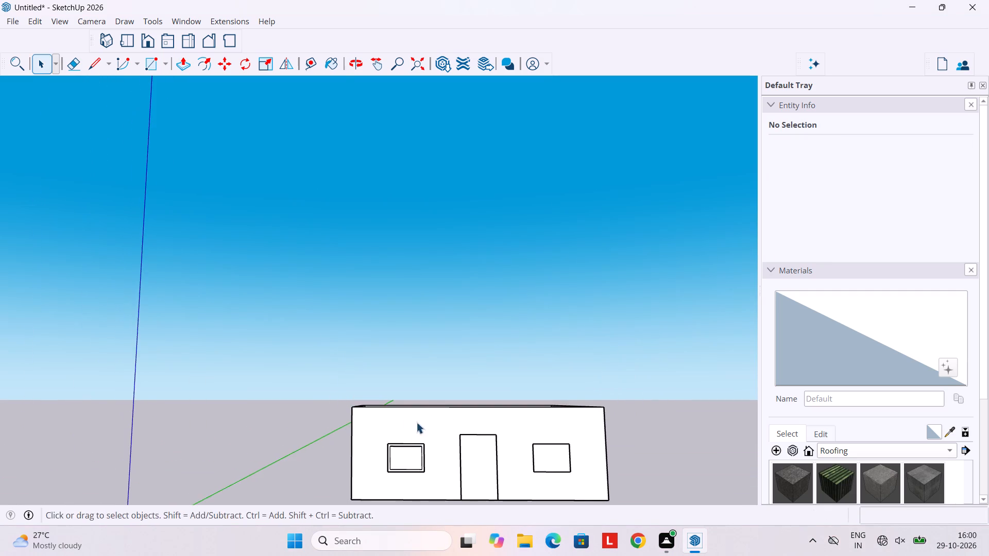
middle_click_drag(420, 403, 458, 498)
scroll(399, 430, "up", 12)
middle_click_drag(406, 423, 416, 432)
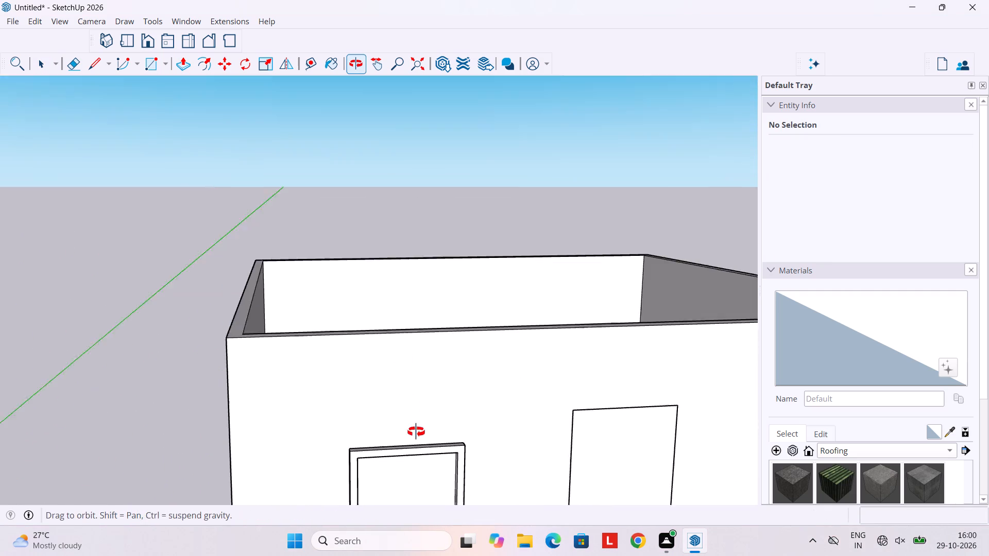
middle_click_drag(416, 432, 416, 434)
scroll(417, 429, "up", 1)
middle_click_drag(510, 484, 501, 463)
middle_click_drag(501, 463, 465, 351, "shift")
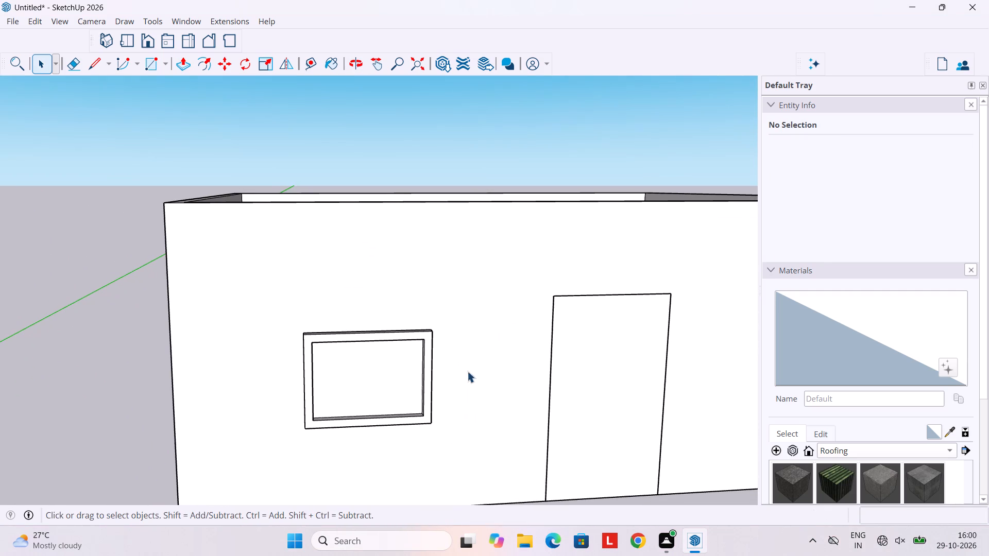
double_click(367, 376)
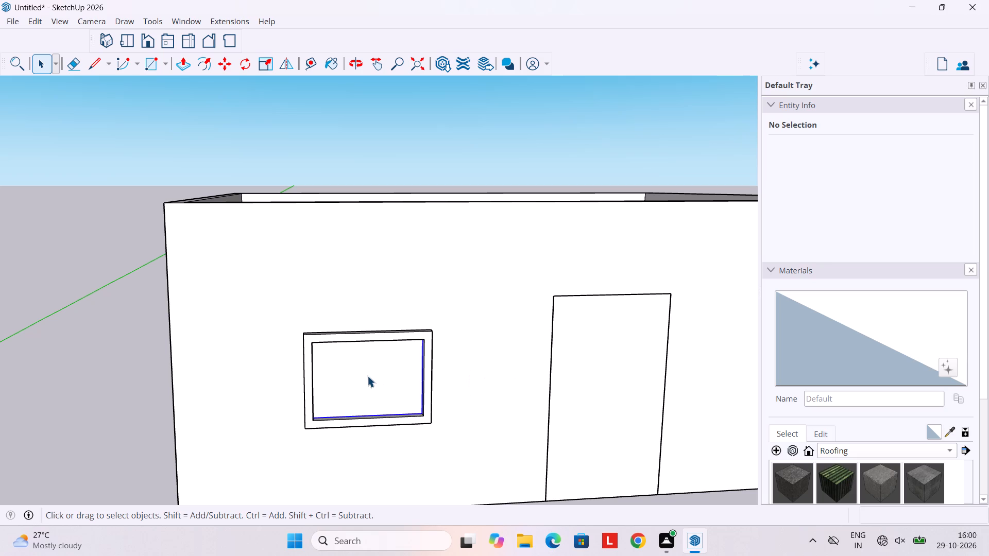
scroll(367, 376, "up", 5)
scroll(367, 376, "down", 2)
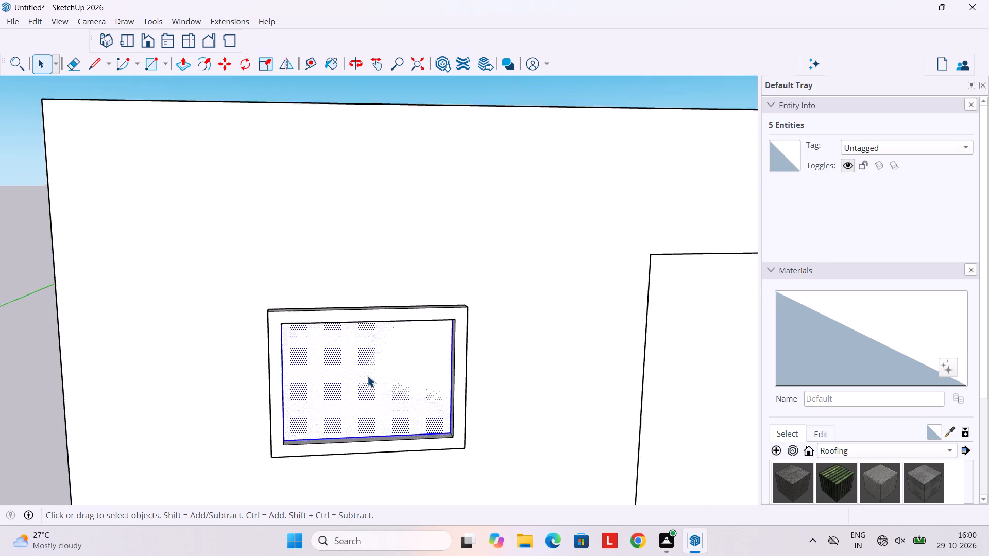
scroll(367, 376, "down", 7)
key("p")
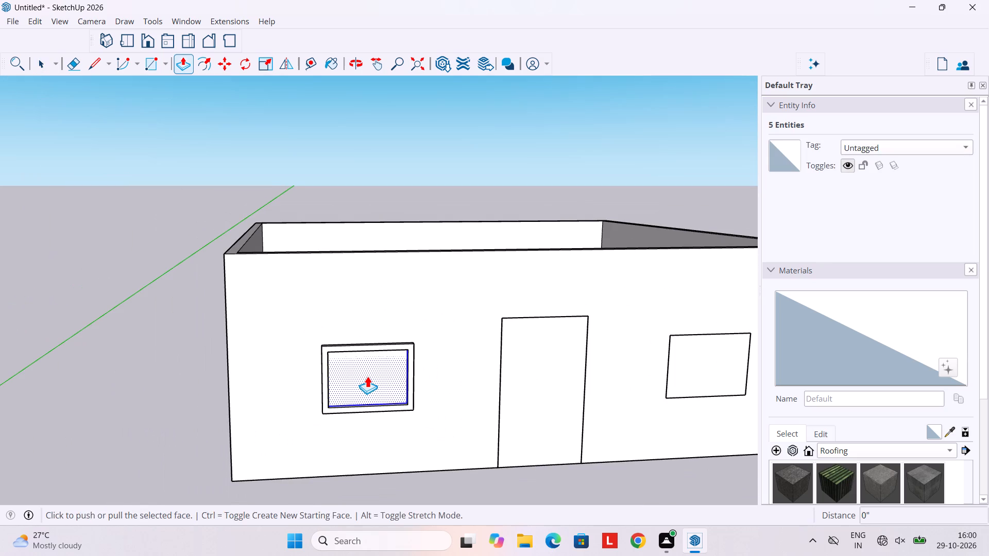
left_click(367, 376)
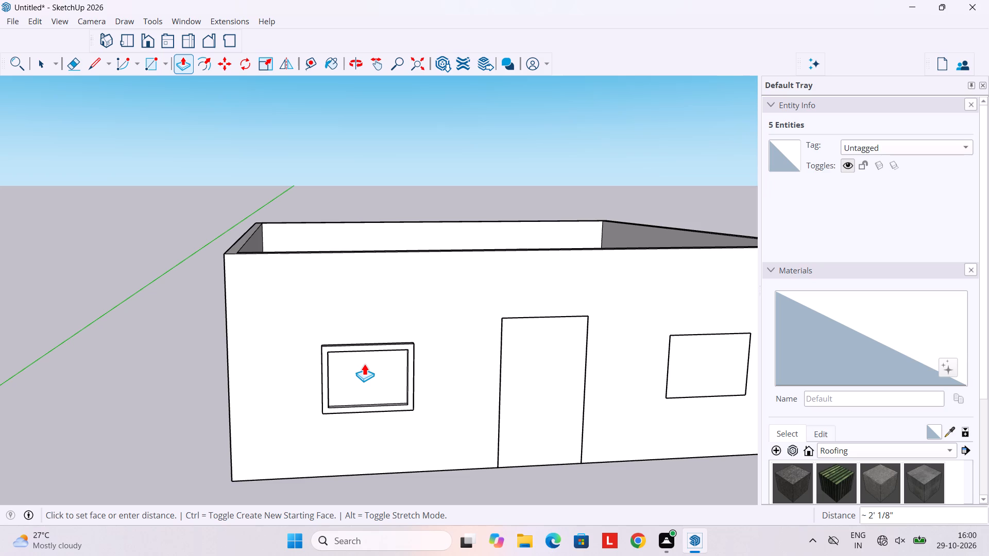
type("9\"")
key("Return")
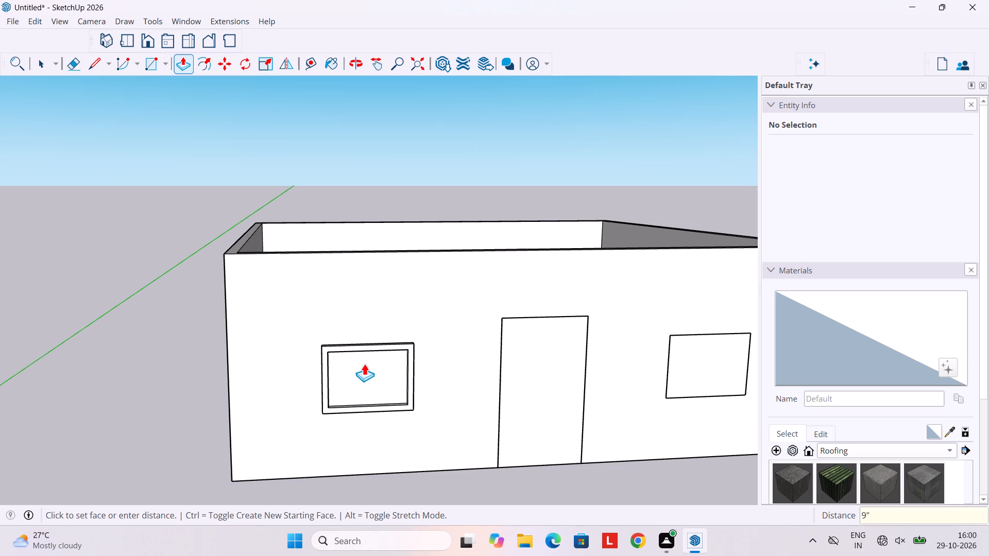
Examine the pushed window pane and its frame from inside and outside the room.
middle_click_drag(401, 416, 464, 465, "shift")
middle_click_drag(433, 410, 568, 501)
middle_click_drag(391, 409, 578, 506)
middle_click_drag(442, 408, 581, 475)
scroll(522, 352, "up", 6)
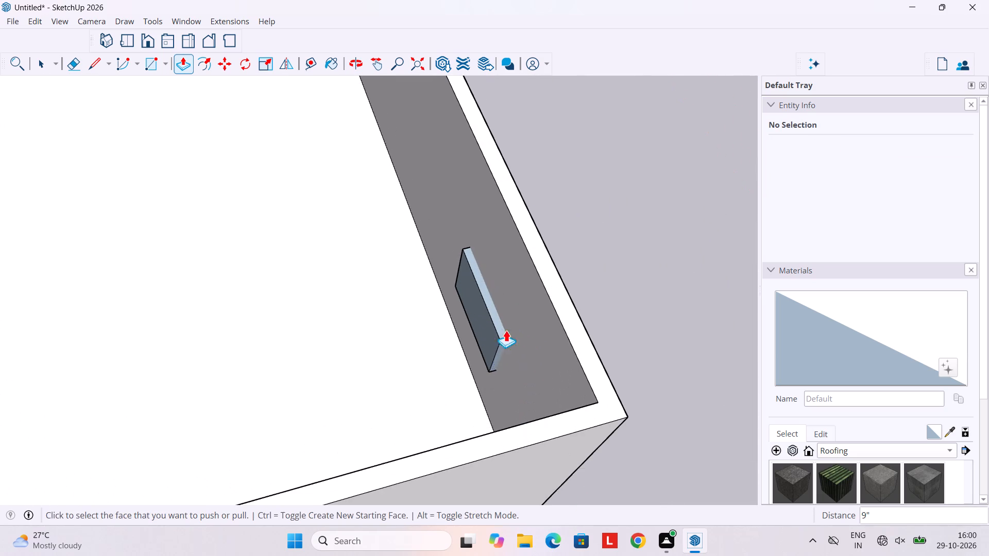
middle_click_drag(503, 349, 293, 264)
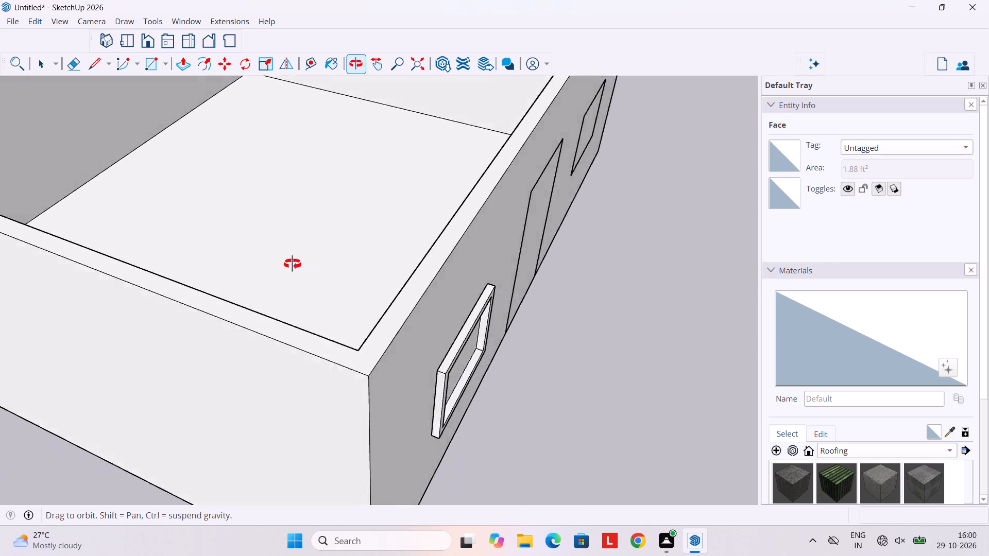
middle_click_drag(293, 264, 526, 270)
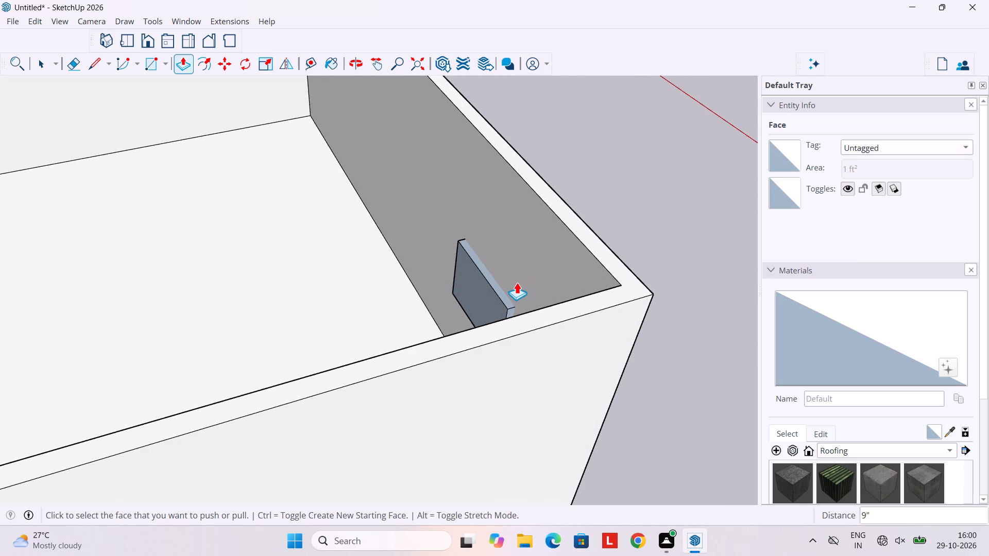
middle_click_drag(540, 353, 227, 217)
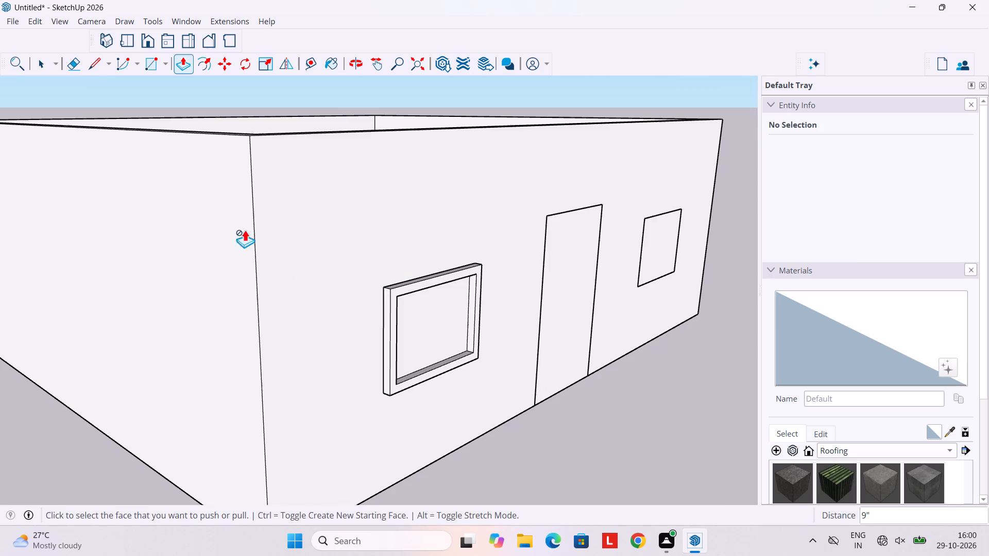
Undo the 9" pane push and the 3" frame pull on the window left of the door.
key("ctrl+z")
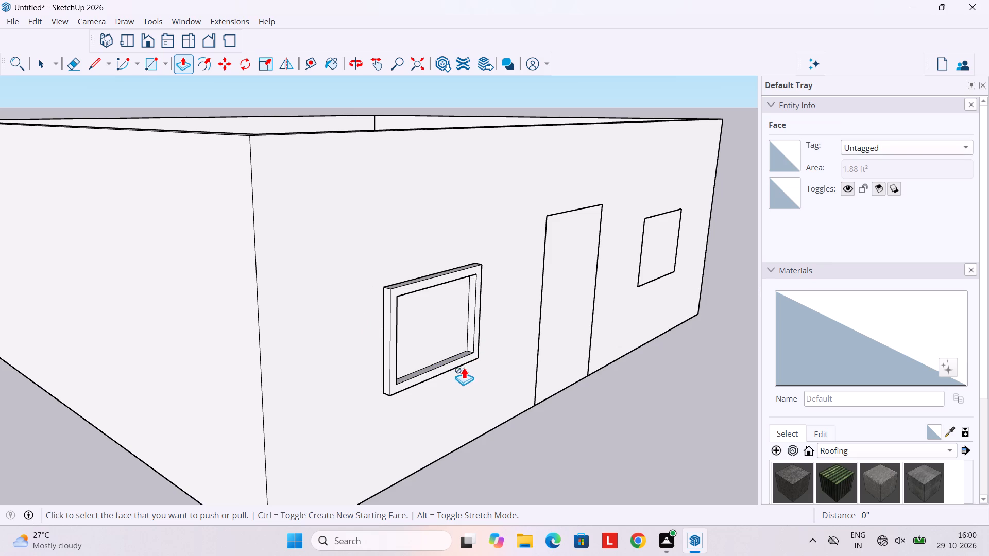
key("ctrl+z")
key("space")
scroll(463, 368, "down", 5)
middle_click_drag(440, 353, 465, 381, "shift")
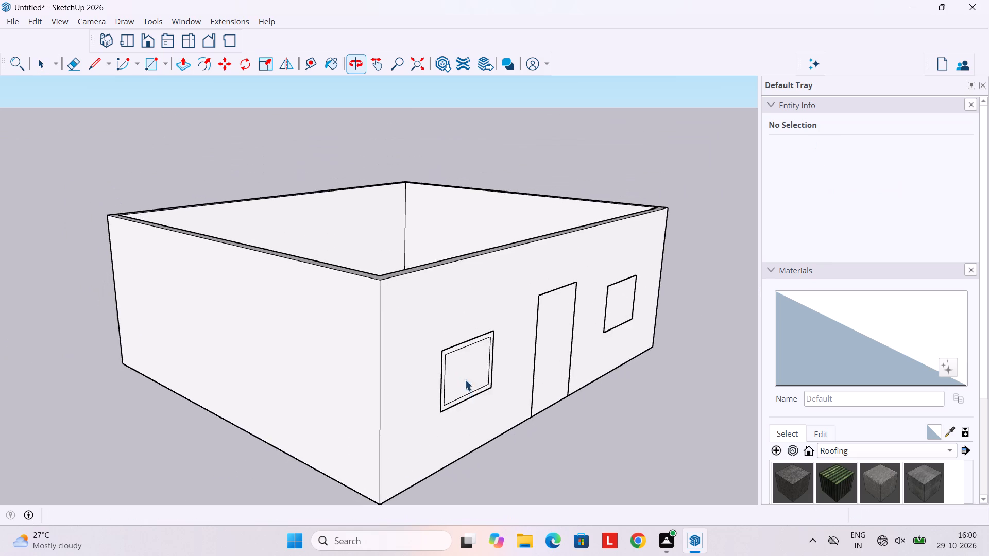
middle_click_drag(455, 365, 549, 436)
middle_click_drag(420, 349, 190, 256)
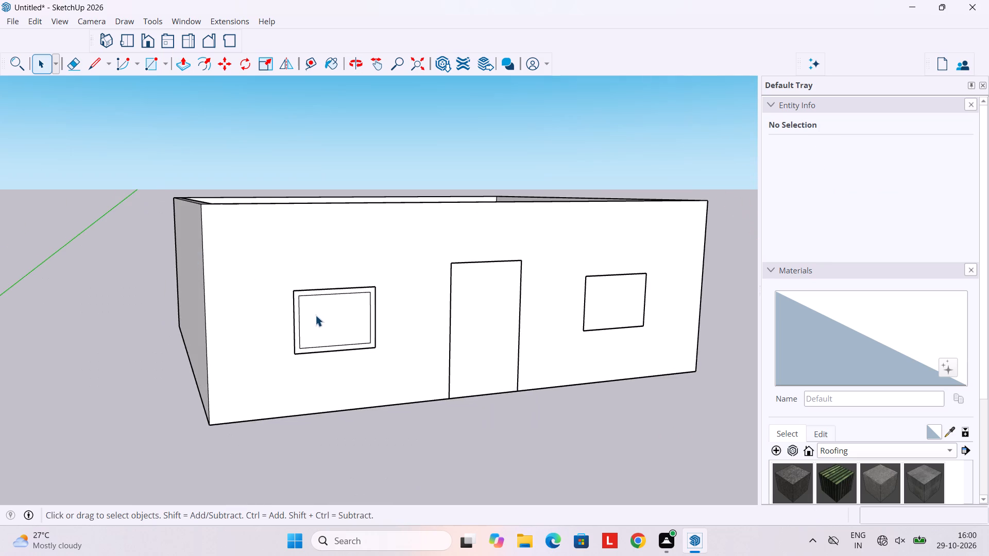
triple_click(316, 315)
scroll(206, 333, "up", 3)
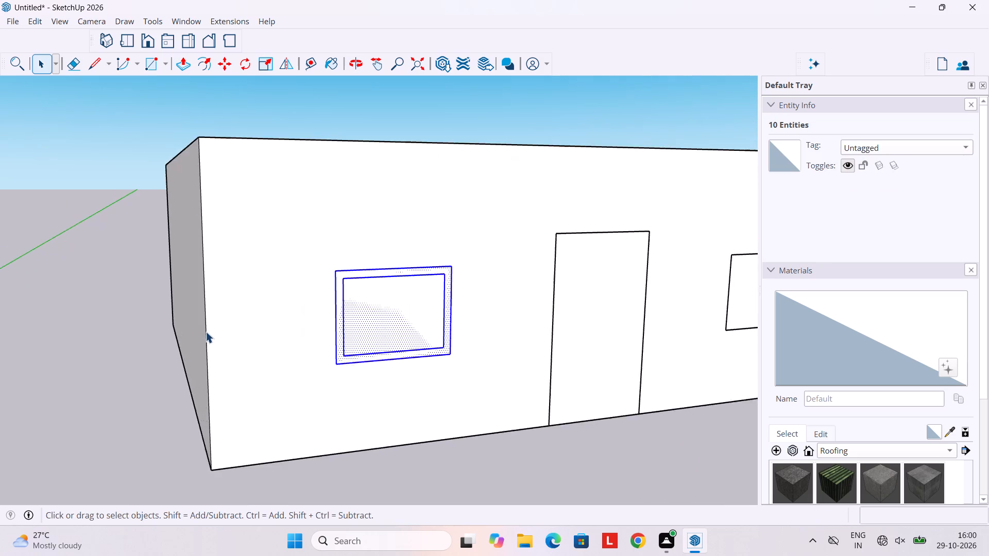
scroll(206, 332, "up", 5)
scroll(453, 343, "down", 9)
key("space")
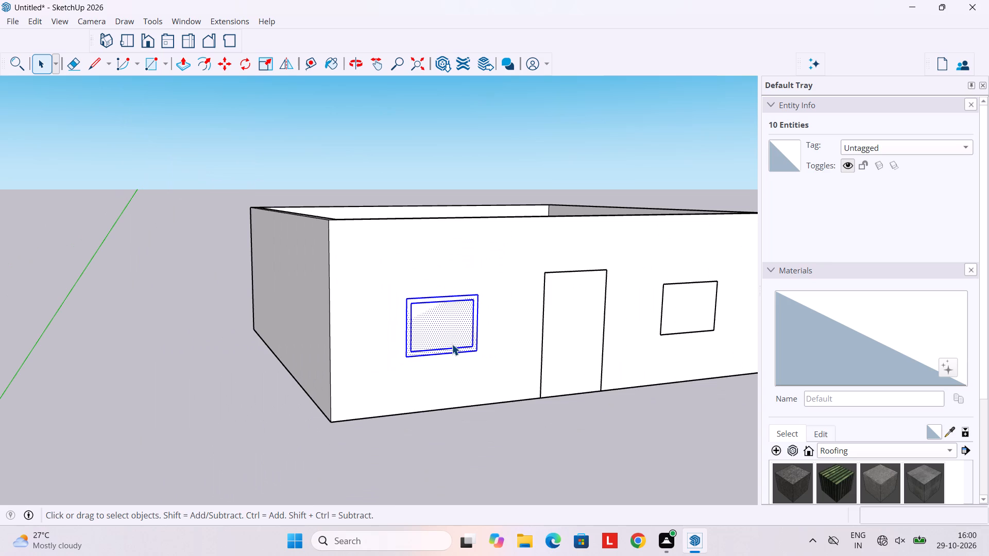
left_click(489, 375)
Push the inner pane face of the window left of the door about 6 15/16" inward through the front wall.
scroll(456, 350, "up", 3)
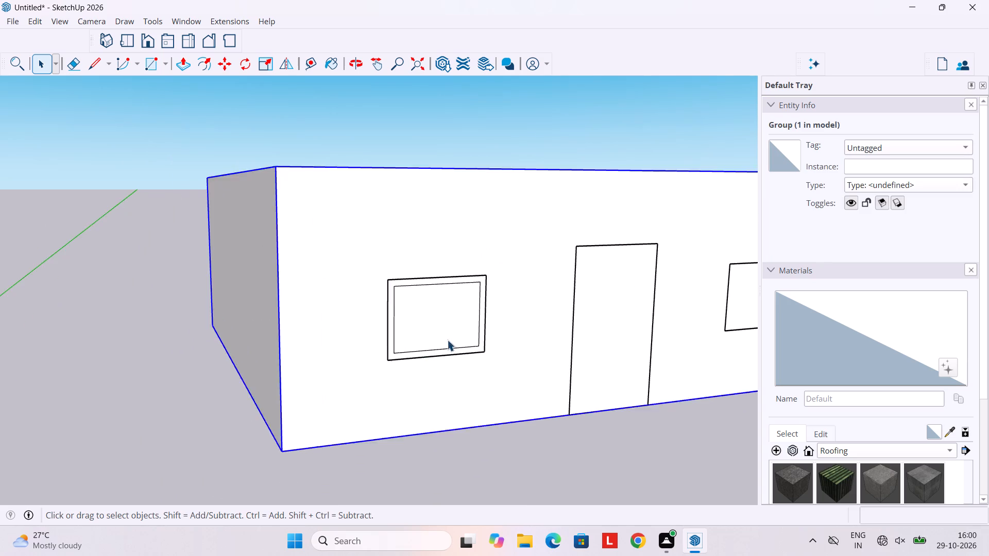
scroll(447, 340, "up", 2)
left_click(427, 318)
left_click(427, 317)
double_click(427, 317)
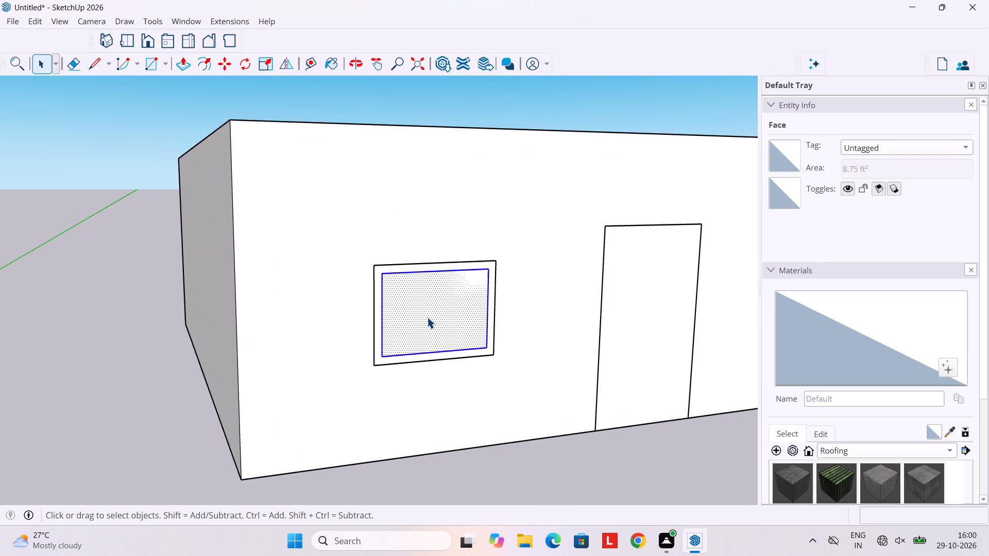
left_click(427, 317)
double_click(427, 317)
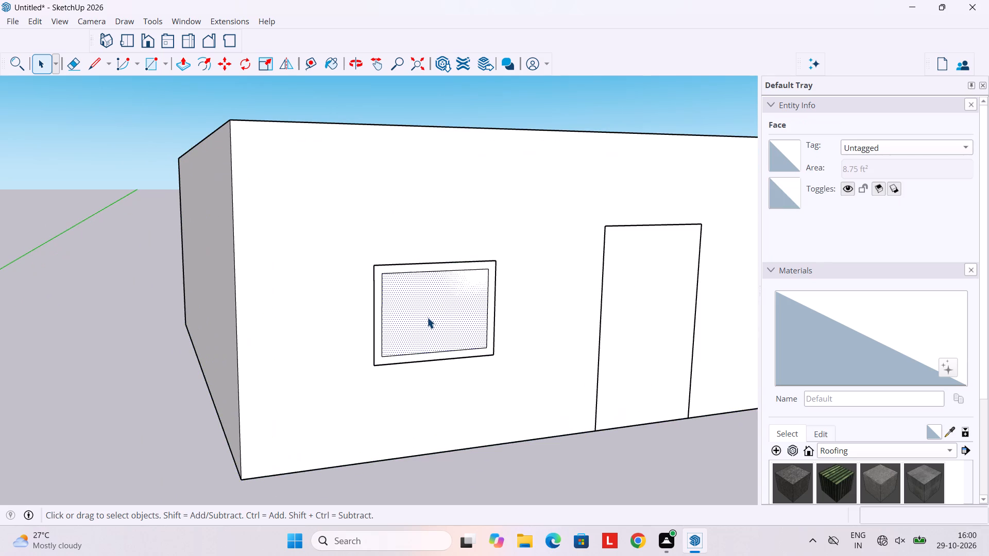
key("p")
left_click(427, 317)
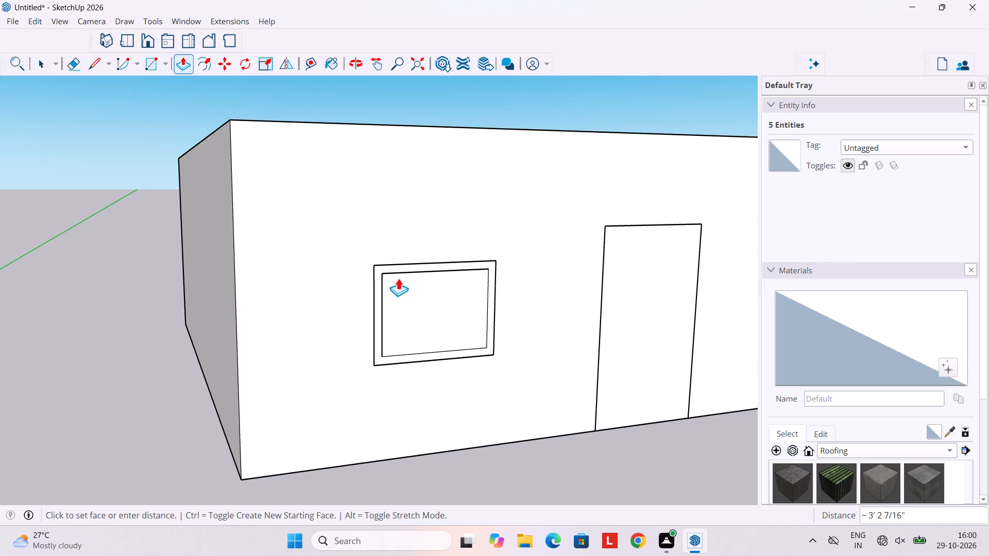
scroll(393, 275, "down", 1)
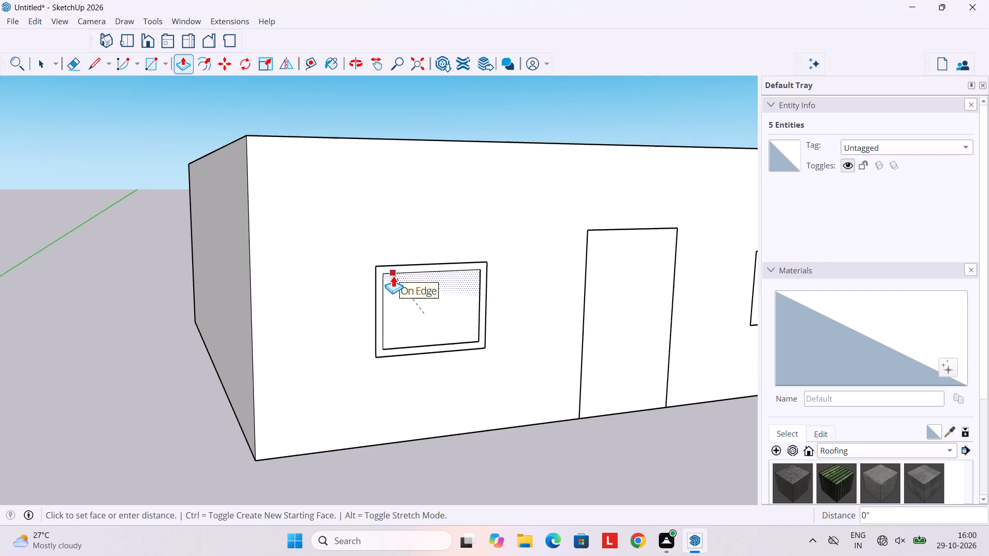
middle_click_drag(393, 275, 411, 397, "shift")
middle_click_drag(403, 370, 518, 540)
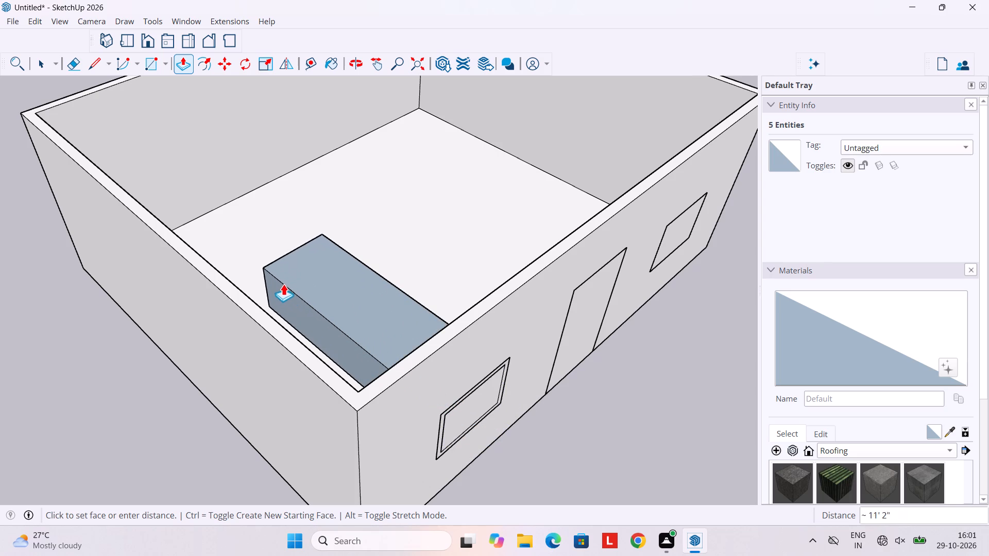
middle_click_drag(477, 421, 373, 371)
scroll(473, 420, "down", 1, "shift")
middle_click_drag(402, 378, 378, 373)
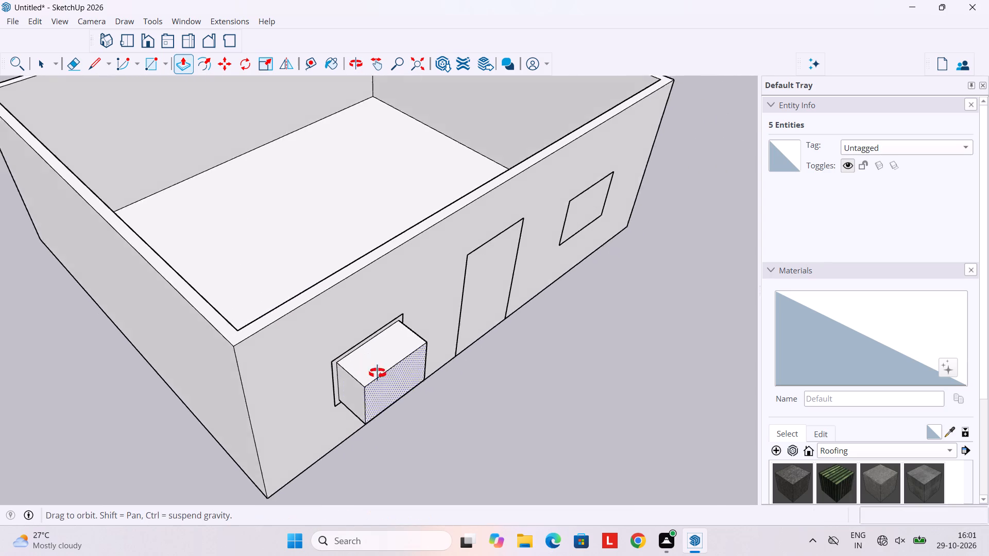
middle_click_drag(378, 373, 176, 233)
scroll(305, 300, "up", 8)
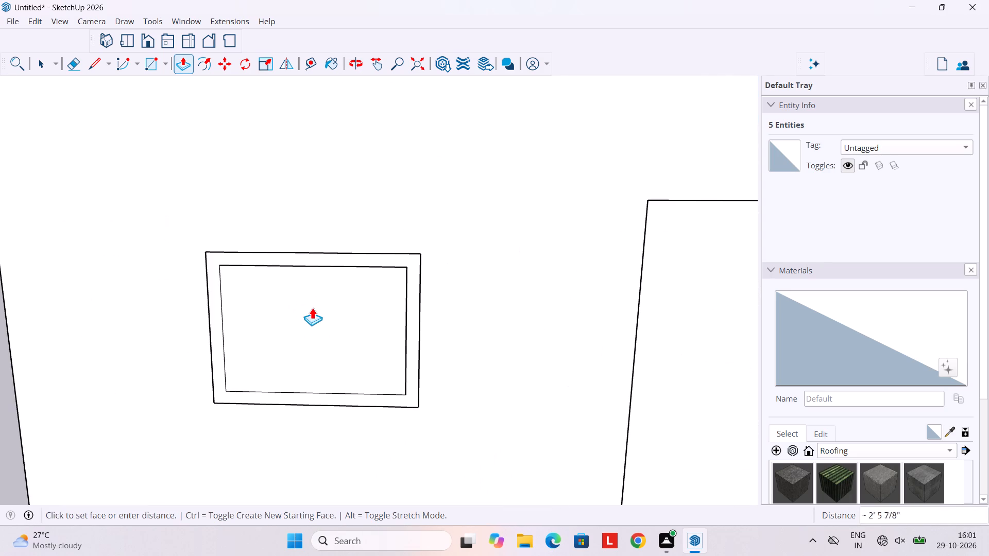
left_click(334, 342)
Examine the newly pushed pane of the window left of the door from inside the room.
scroll(334, 369, "down", 4)
middle_click_drag(335, 367, 350, 361)
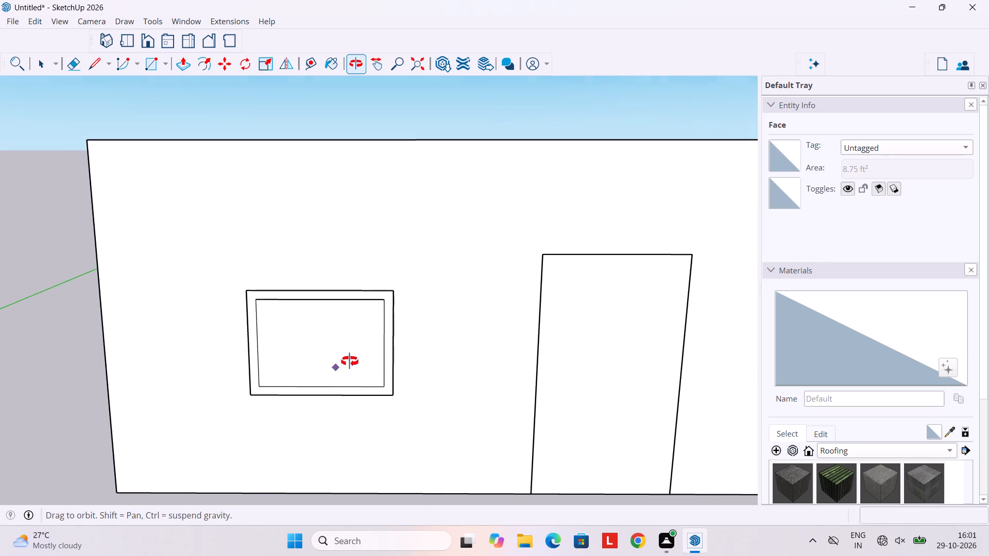
middle_click_drag(350, 361, 350, 361)
middle_click_drag(316, 379, 385, 517, "shift")
middle_click_drag(369, 423, 469, 537)
middle_click_drag(393, 410, 548, 537)
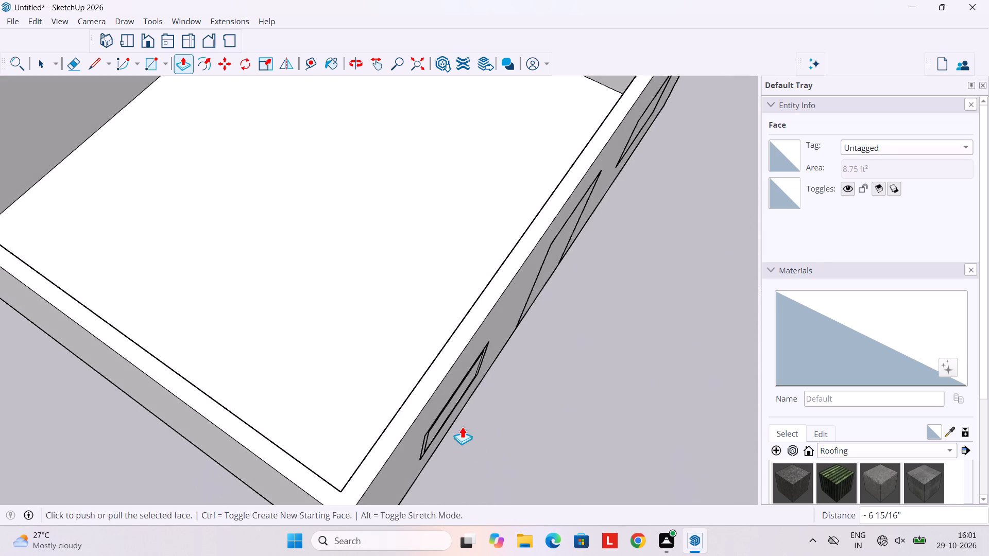
middle_click_drag(459, 422, 624, 362)
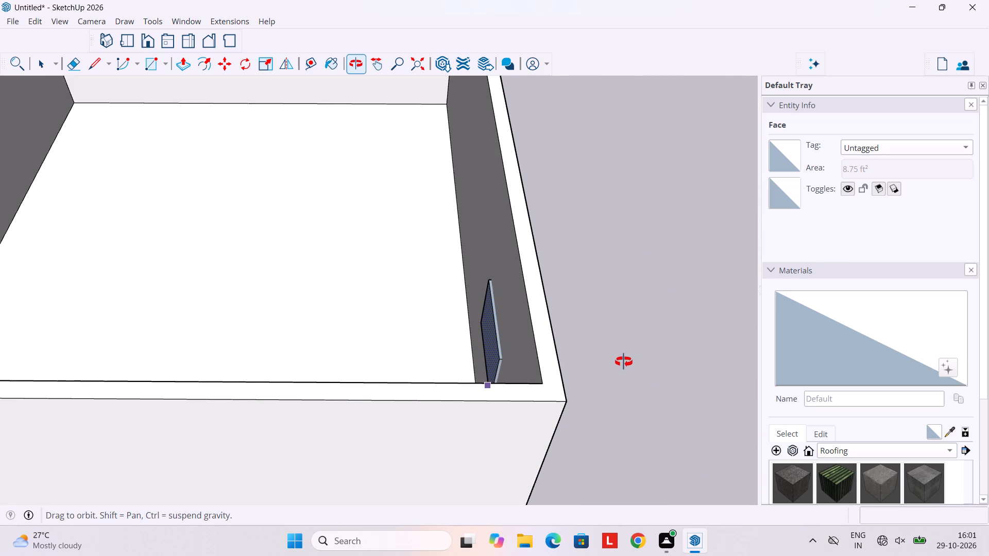
middle_click_drag(624, 362, 623, 362)
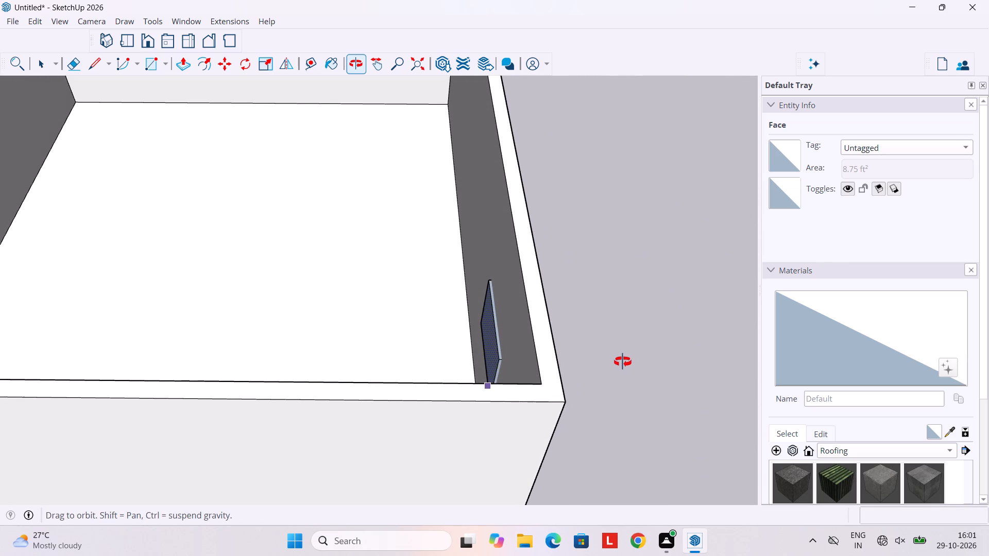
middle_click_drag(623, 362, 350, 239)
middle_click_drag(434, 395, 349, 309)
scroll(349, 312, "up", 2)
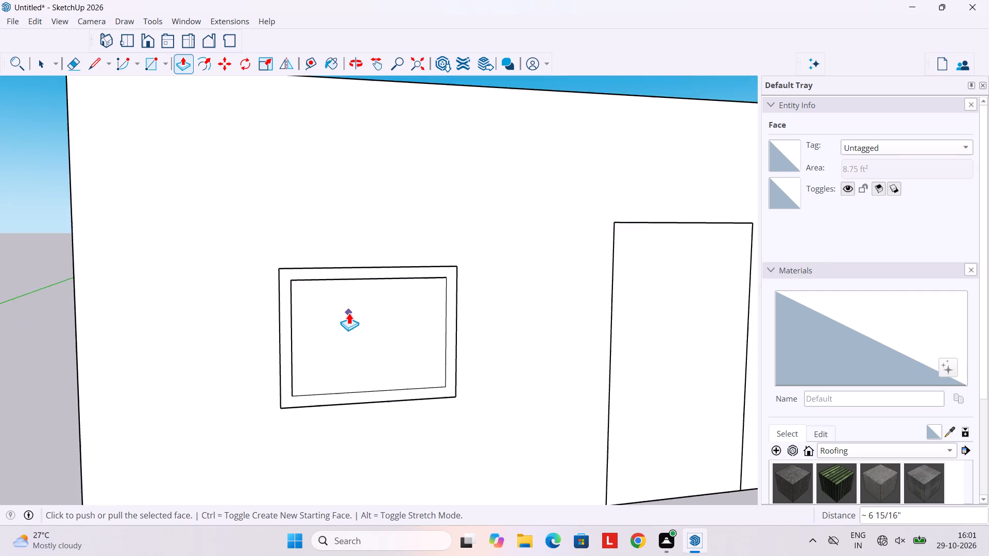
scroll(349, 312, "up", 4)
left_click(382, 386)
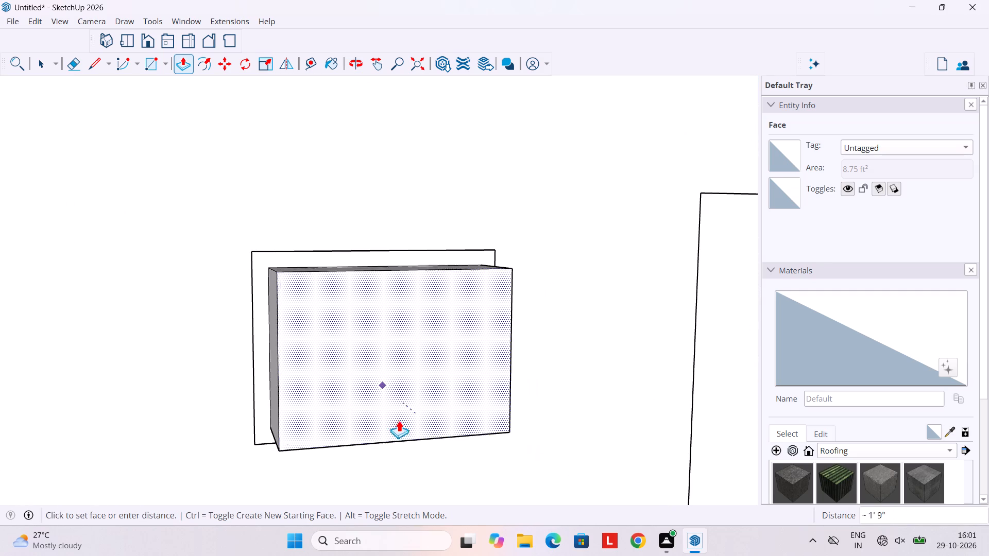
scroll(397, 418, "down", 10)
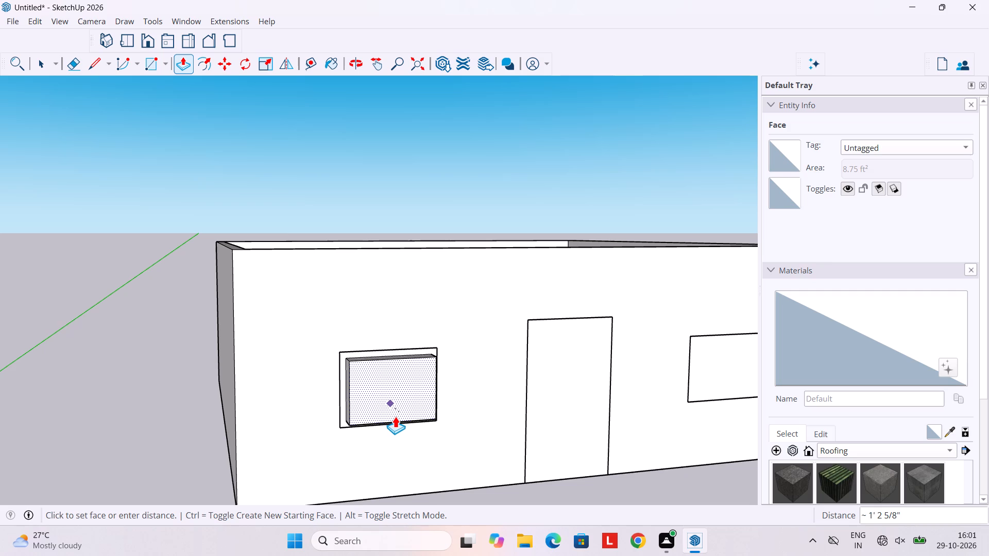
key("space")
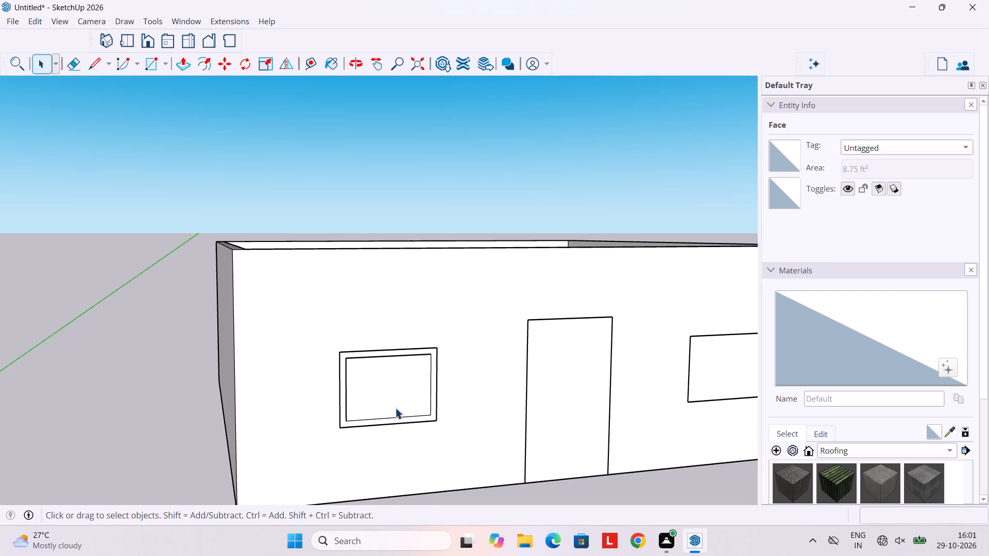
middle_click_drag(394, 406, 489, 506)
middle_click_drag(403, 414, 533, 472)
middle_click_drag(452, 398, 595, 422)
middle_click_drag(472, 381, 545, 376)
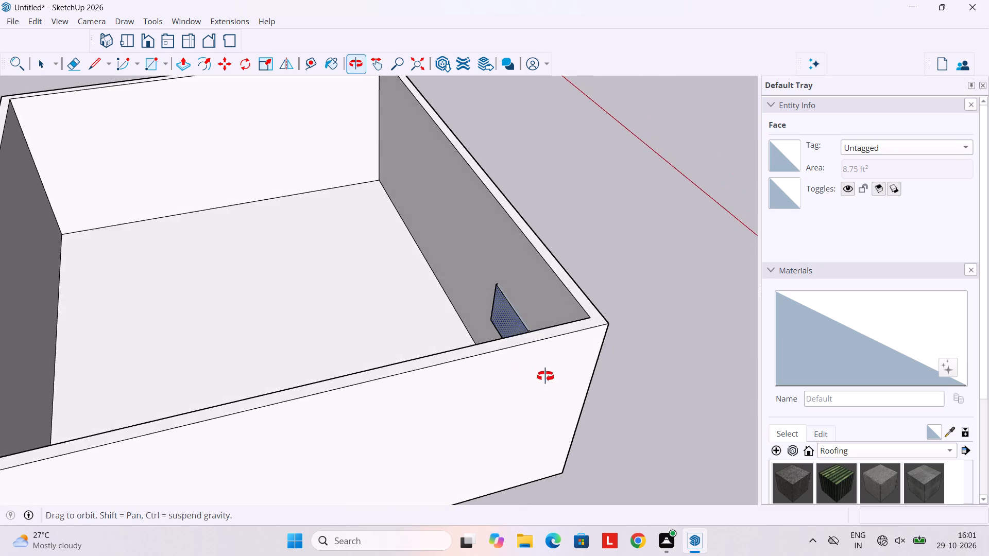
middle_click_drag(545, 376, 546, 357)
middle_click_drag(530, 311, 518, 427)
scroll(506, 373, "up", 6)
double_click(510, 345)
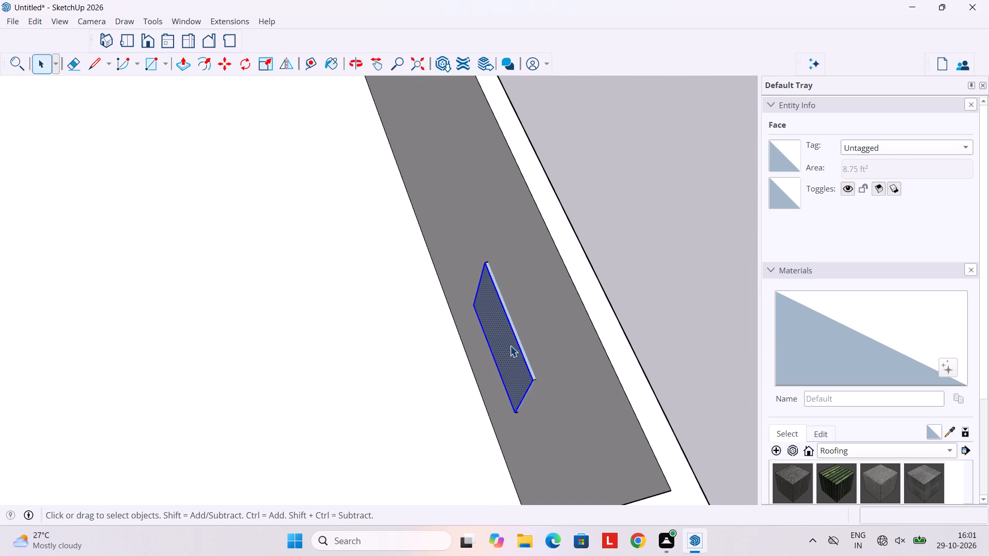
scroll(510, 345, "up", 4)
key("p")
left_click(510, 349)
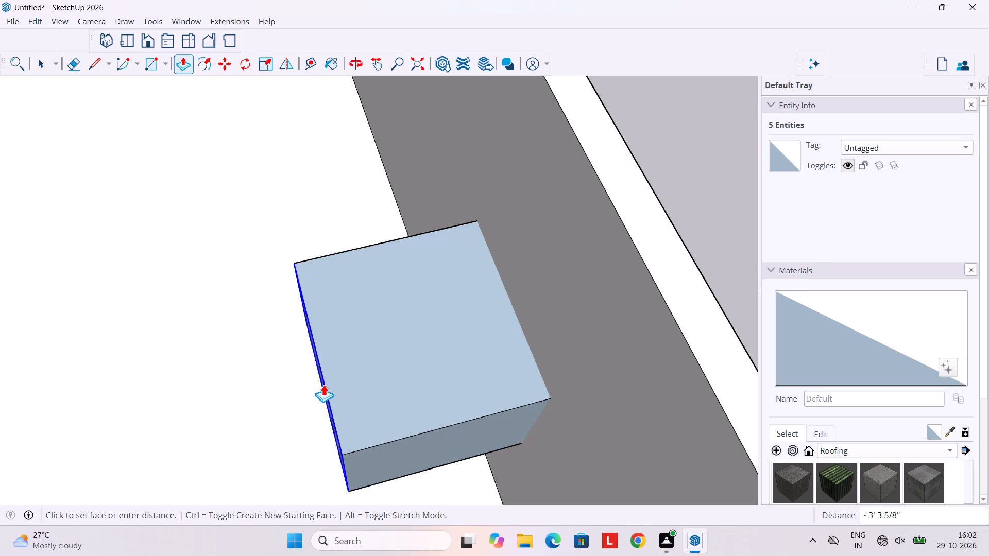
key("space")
Examine the window left of the door and its frame from outside the room.
middle_click_drag(555, 409, 363, 295)
scroll(416, 329, "down", 3)
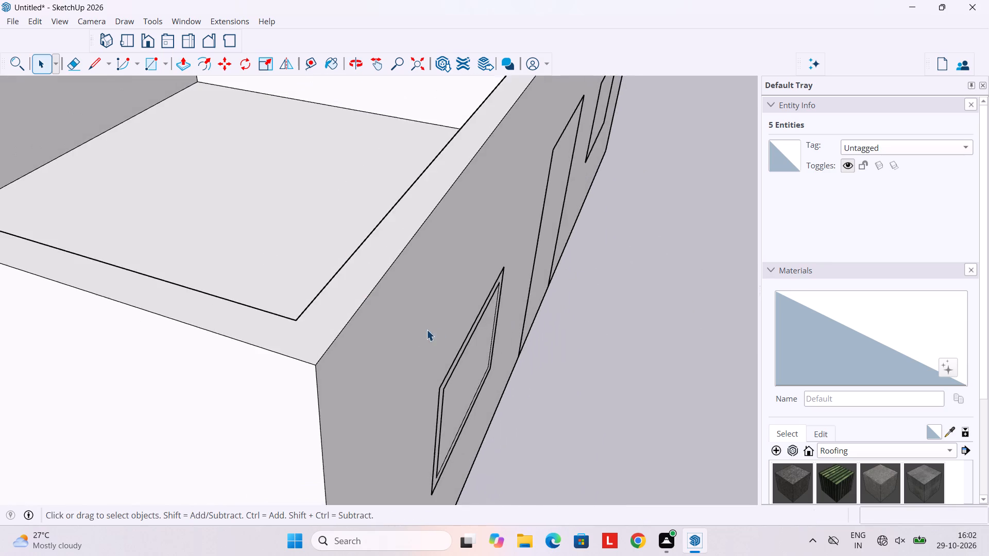
scroll(427, 329, "down", 6)
middle_click_drag(461, 360, 328, 270)
middle_click_drag(451, 355, 359, 312)
scroll(348, 313, "up", 5)
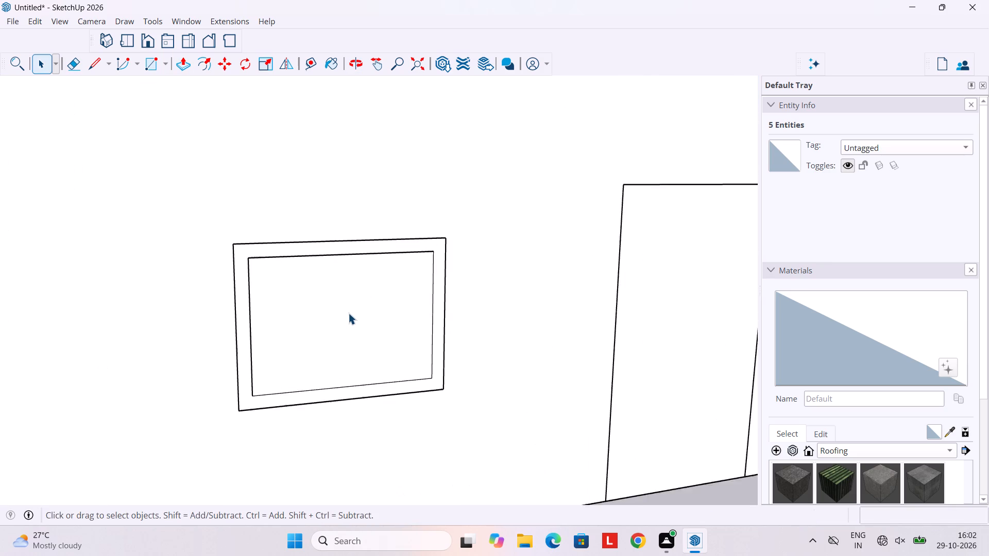
scroll(348, 313, "up", 2)
scroll(347, 314, "down", 9)
scroll(347, 314, "up", 9)
middle_click_drag(345, 346, 340, 343)
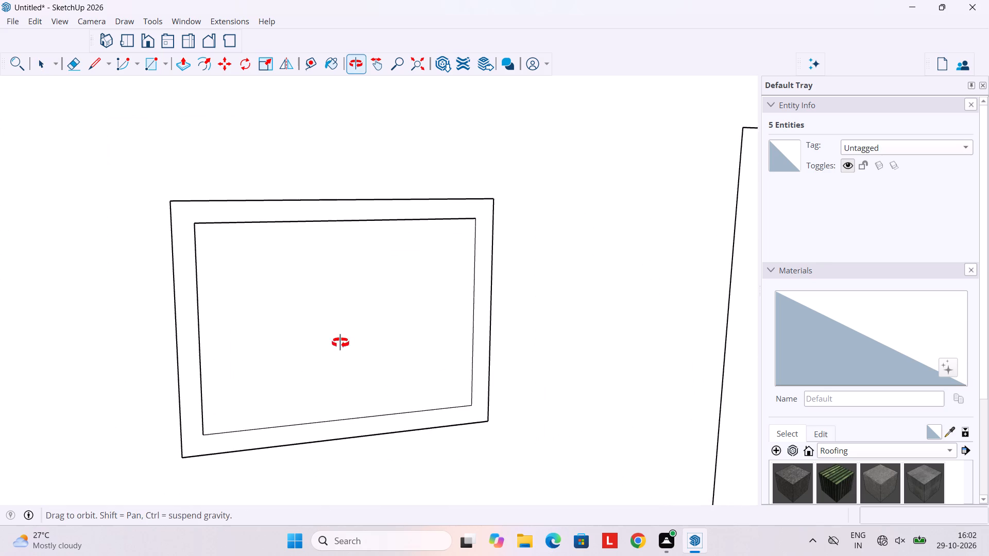
middle_click_drag(340, 343, 306, 308)
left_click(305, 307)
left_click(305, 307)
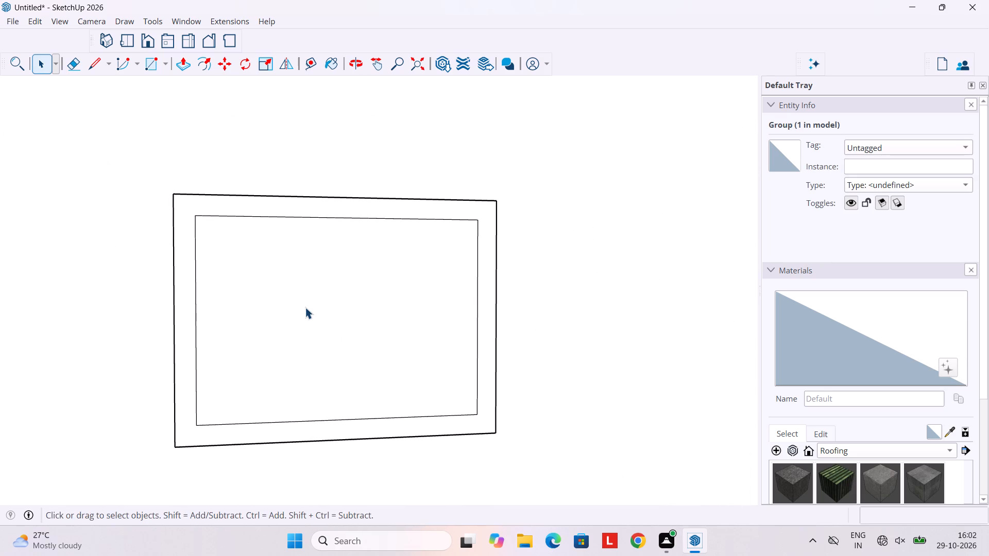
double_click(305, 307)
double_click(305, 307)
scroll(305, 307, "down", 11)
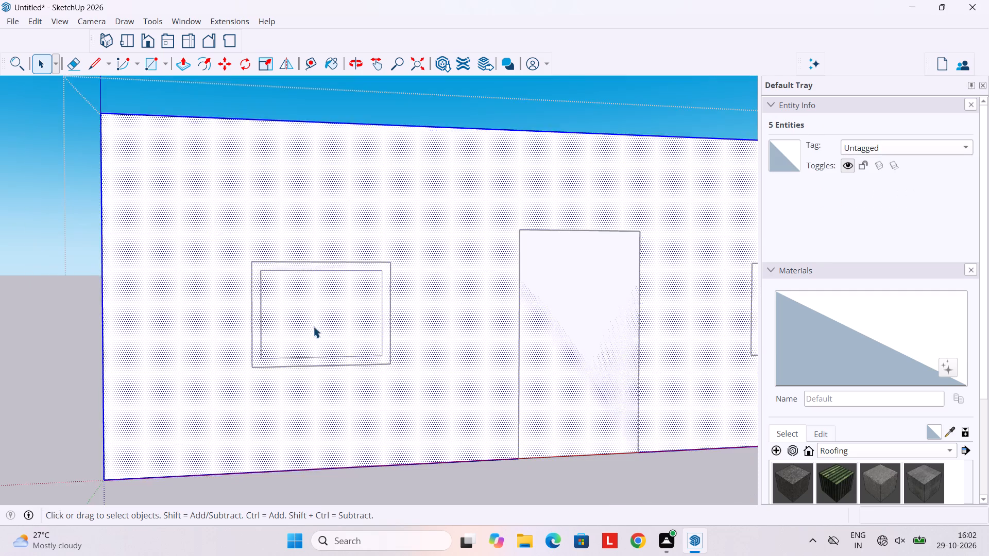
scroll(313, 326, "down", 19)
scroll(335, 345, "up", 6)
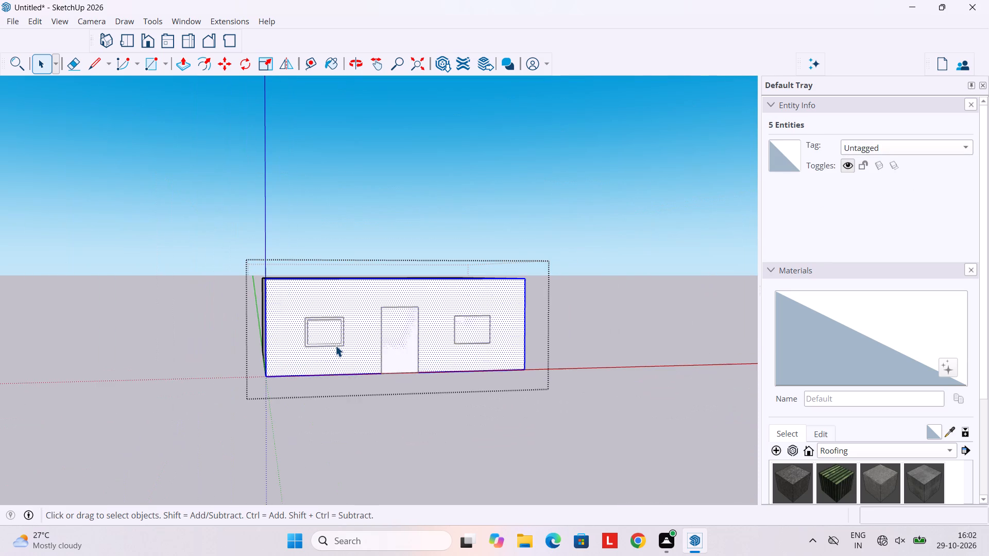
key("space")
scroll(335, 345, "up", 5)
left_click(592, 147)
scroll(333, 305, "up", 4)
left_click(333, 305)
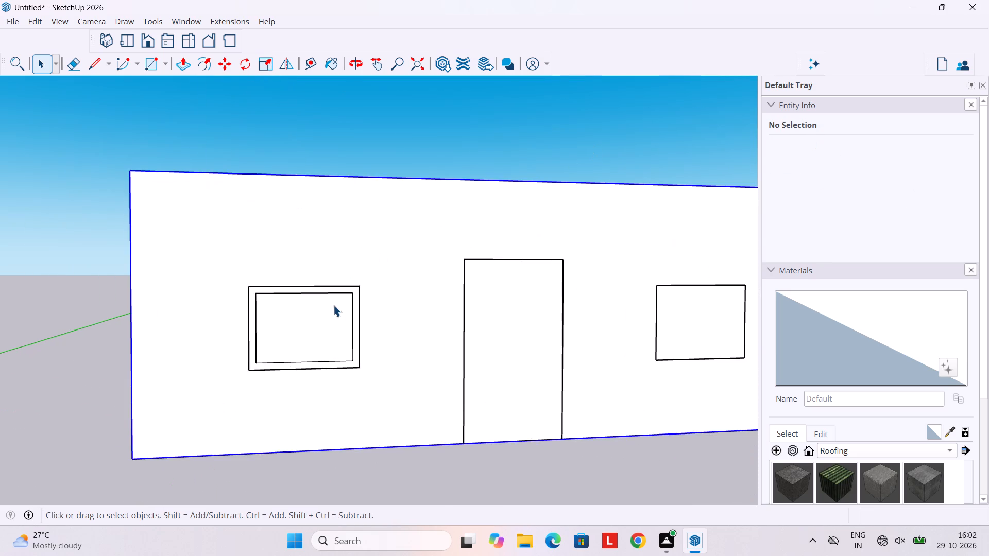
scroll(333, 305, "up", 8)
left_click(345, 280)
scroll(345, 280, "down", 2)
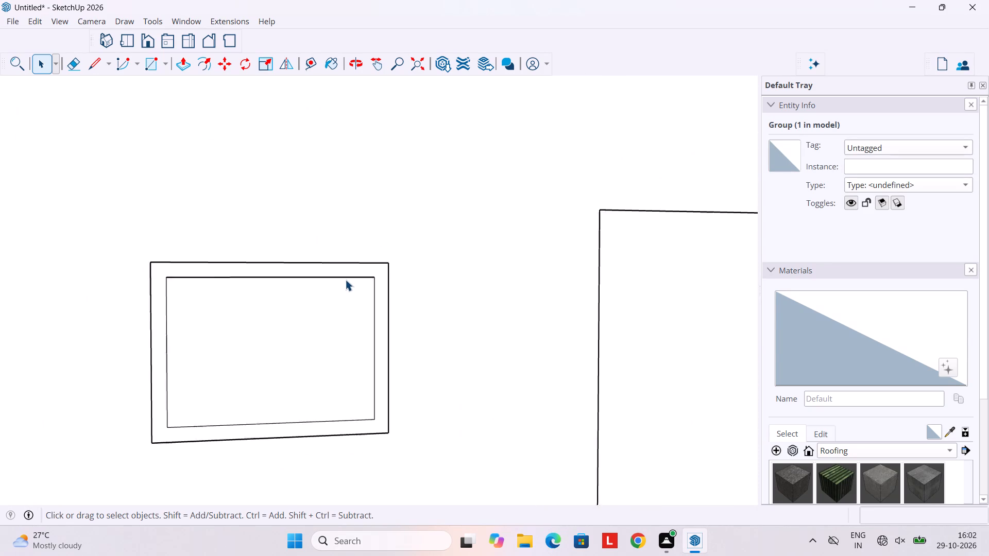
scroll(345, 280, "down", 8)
Undo the pane push and the inner frame outline of the window left of the door, back to the plain rectangle.
key("ctrl+z")
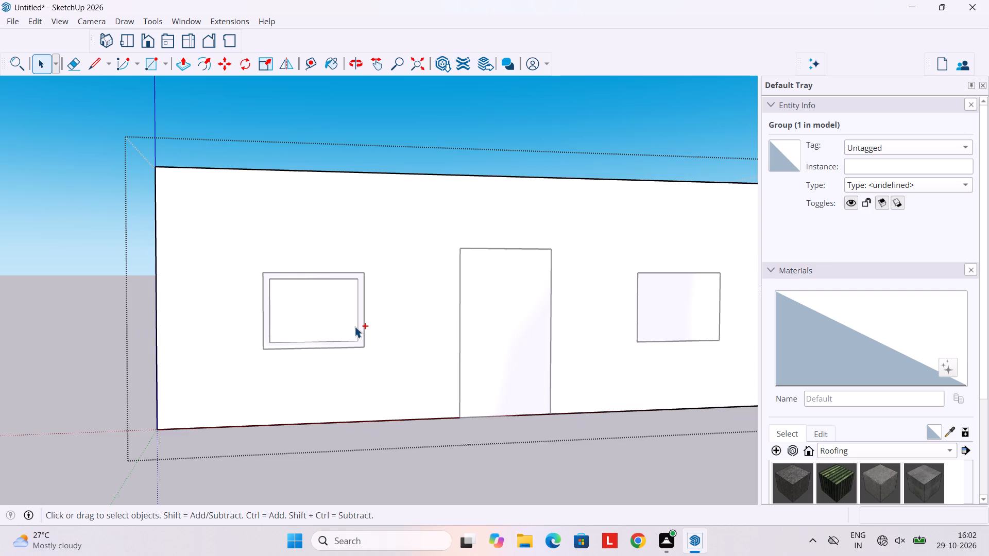
double_click(305, 301)
key("ctrl+z")
key("ctrl+z")
key("ctrl+z")
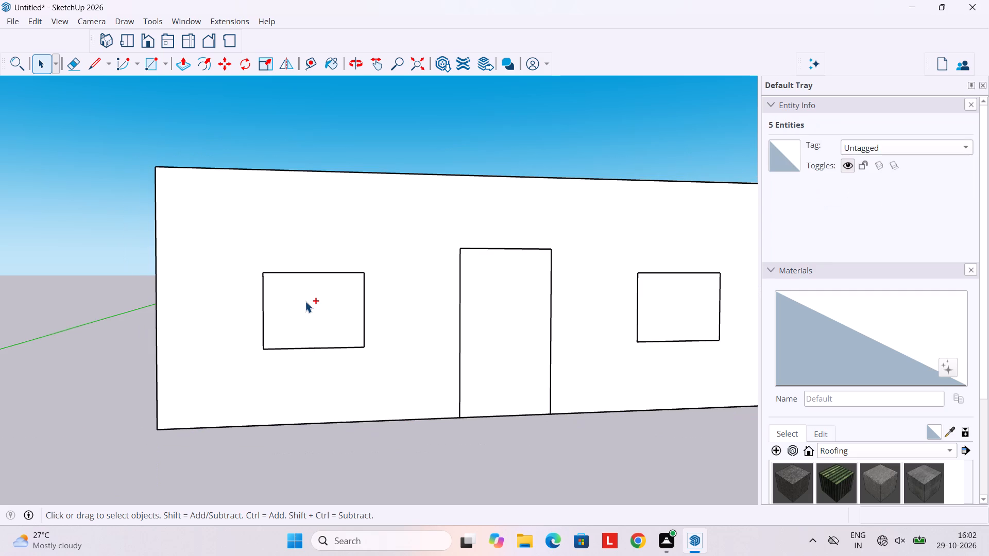
Examine the plain window rectangle left of the door and the room interior behind it.
scroll(305, 302, "down", 3)
scroll(305, 302, "up", 3)
middle_click_drag(305, 303, 308, 310)
middle_click_drag(308, 310, 308, 311, "shift")
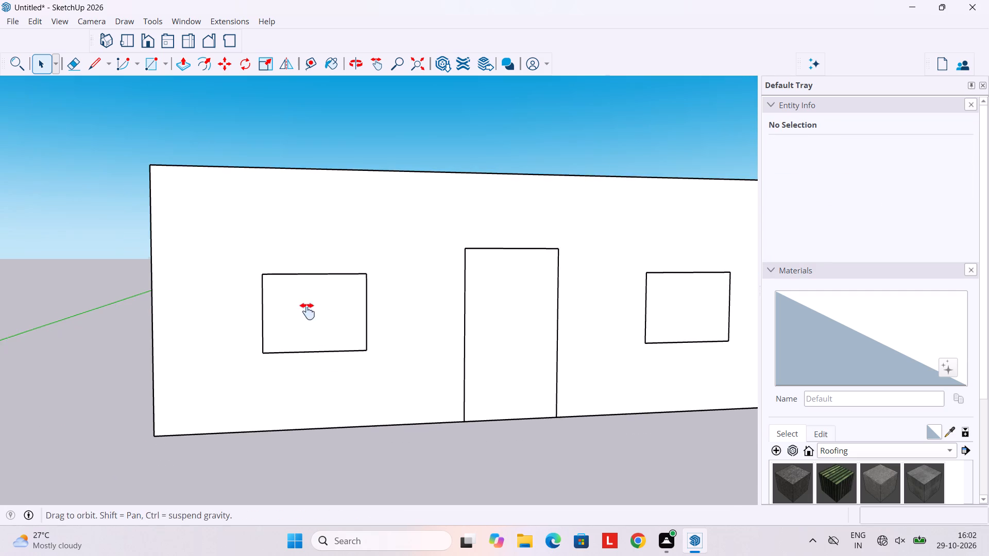
middle_click_drag(308, 311, 387, 428, "shift")
middle_click_drag(356, 356, 515, 470)
middle_click_drag(387, 384, 583, 489)
middle_click_drag(513, 417, 383, 367)
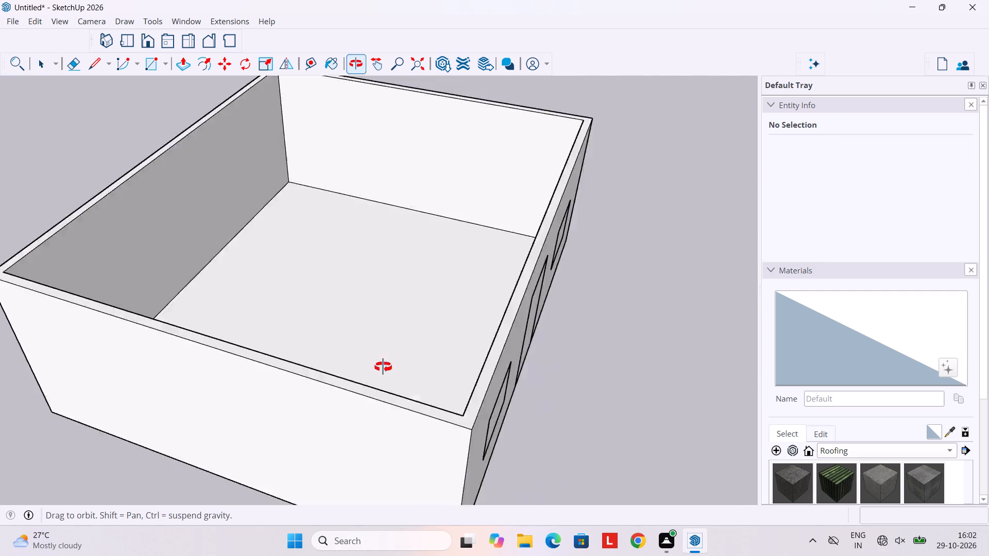
middle_click_drag(383, 367, 234, 263)
middle_click_drag(333, 328, 254, 294)
scroll(254, 294, "up", 7)
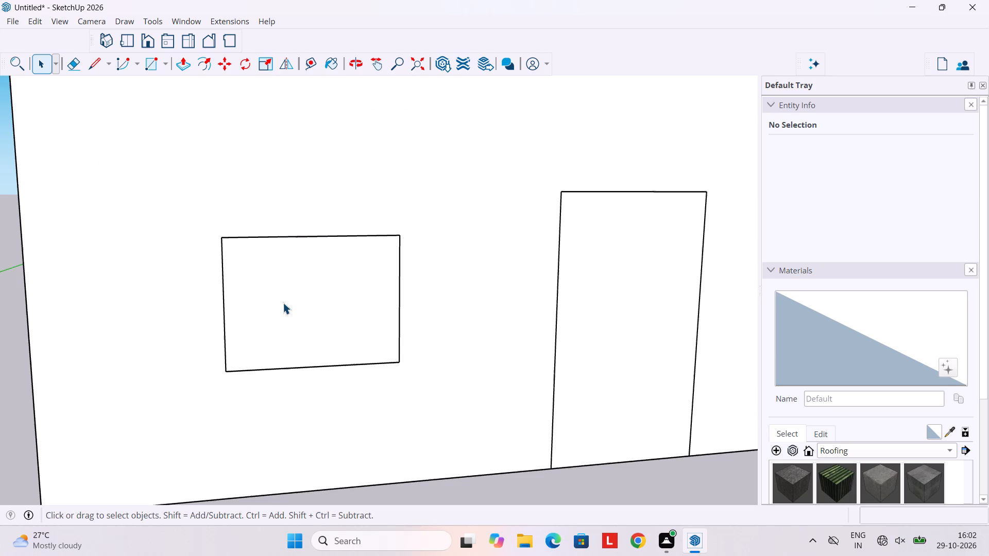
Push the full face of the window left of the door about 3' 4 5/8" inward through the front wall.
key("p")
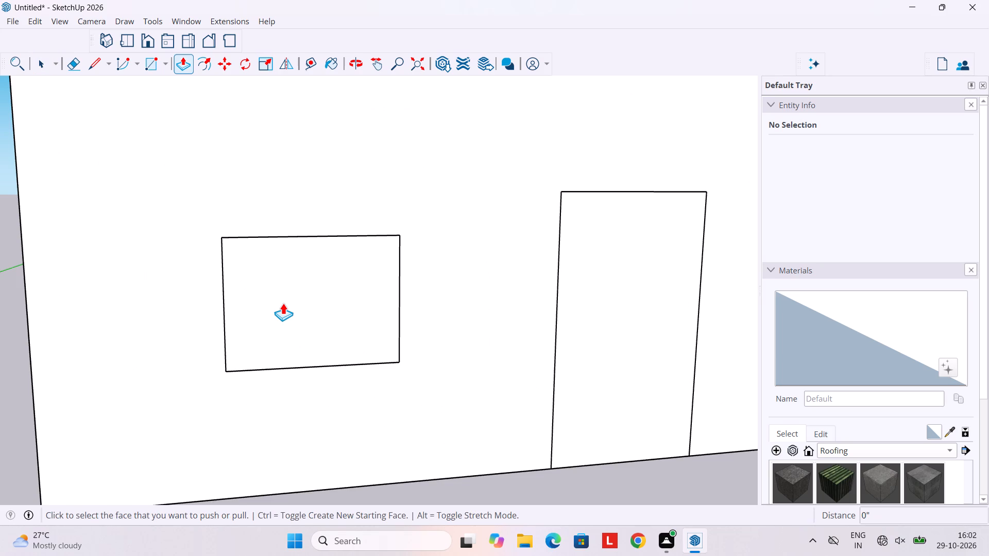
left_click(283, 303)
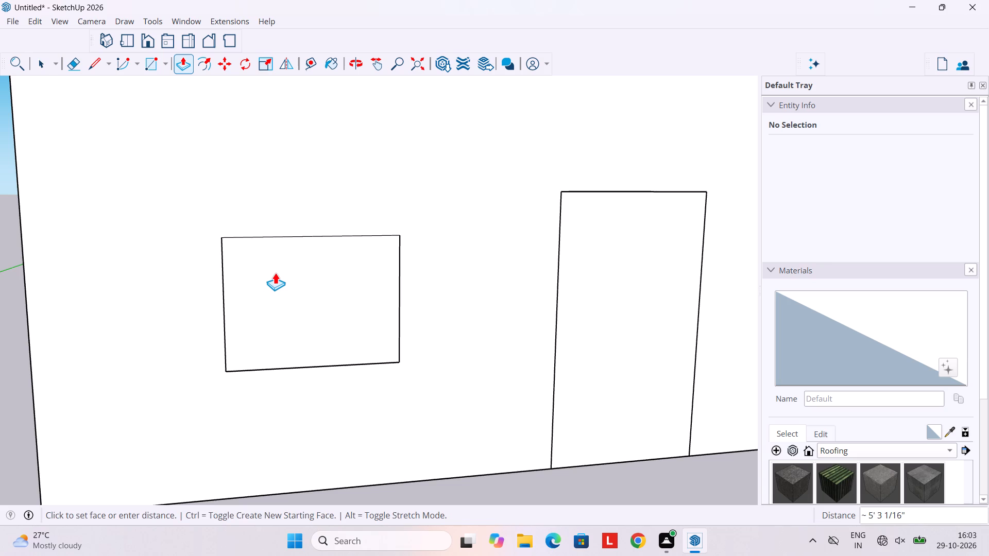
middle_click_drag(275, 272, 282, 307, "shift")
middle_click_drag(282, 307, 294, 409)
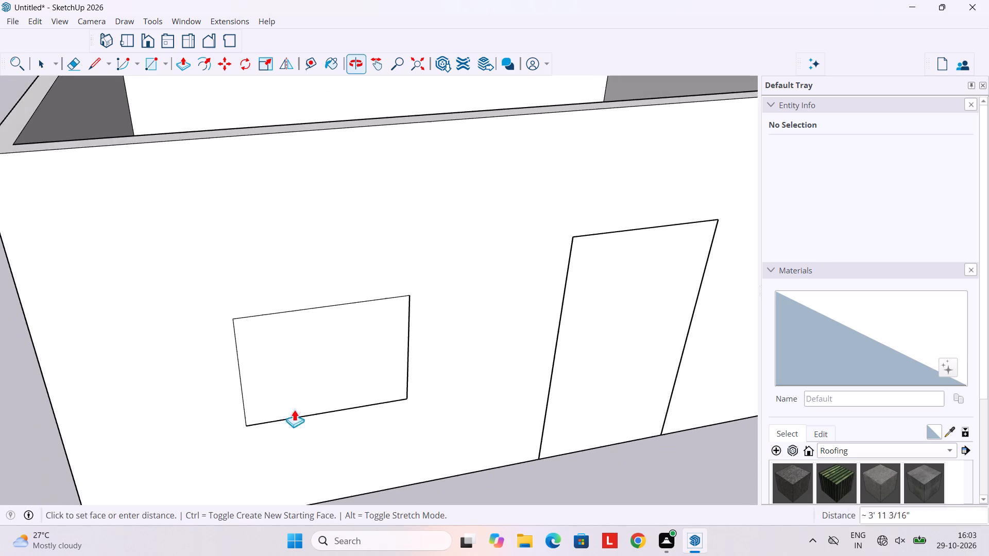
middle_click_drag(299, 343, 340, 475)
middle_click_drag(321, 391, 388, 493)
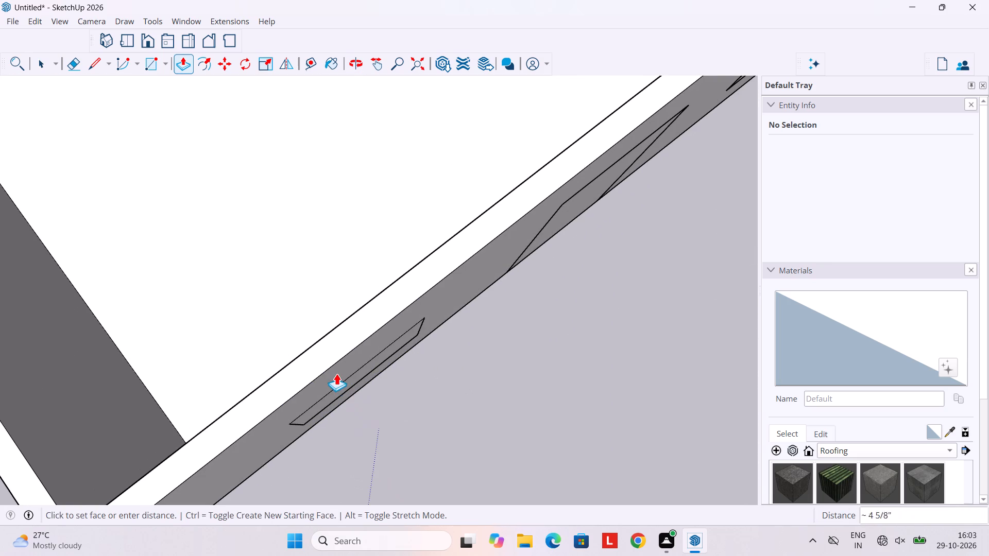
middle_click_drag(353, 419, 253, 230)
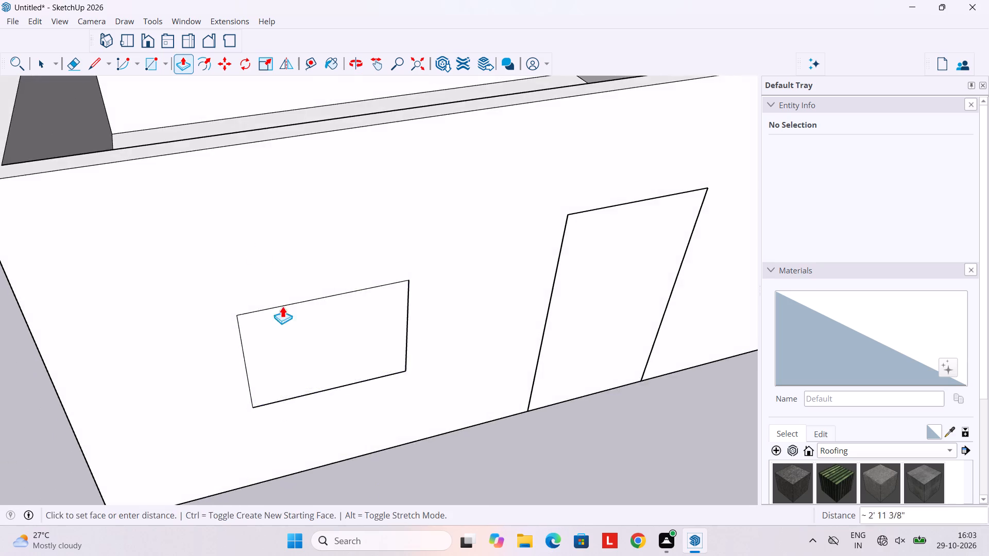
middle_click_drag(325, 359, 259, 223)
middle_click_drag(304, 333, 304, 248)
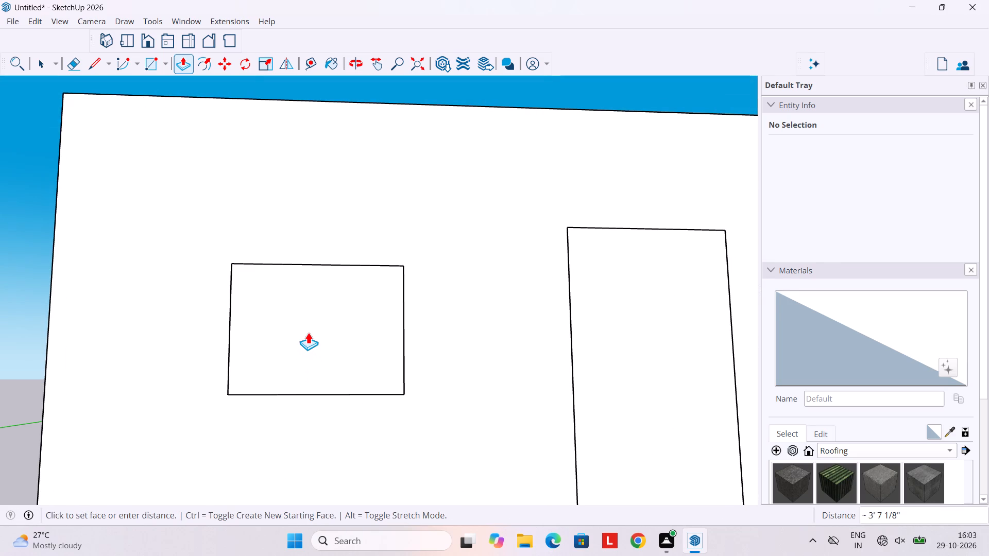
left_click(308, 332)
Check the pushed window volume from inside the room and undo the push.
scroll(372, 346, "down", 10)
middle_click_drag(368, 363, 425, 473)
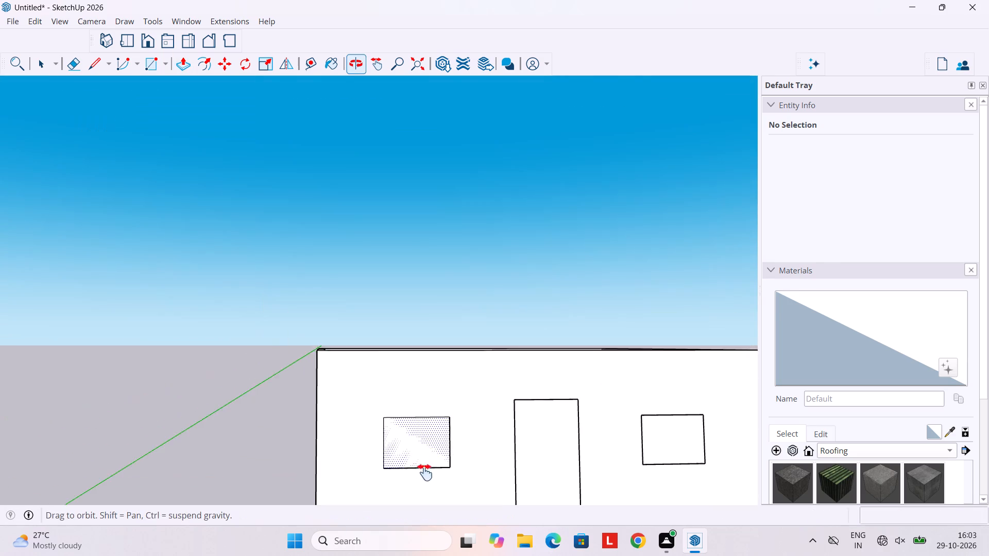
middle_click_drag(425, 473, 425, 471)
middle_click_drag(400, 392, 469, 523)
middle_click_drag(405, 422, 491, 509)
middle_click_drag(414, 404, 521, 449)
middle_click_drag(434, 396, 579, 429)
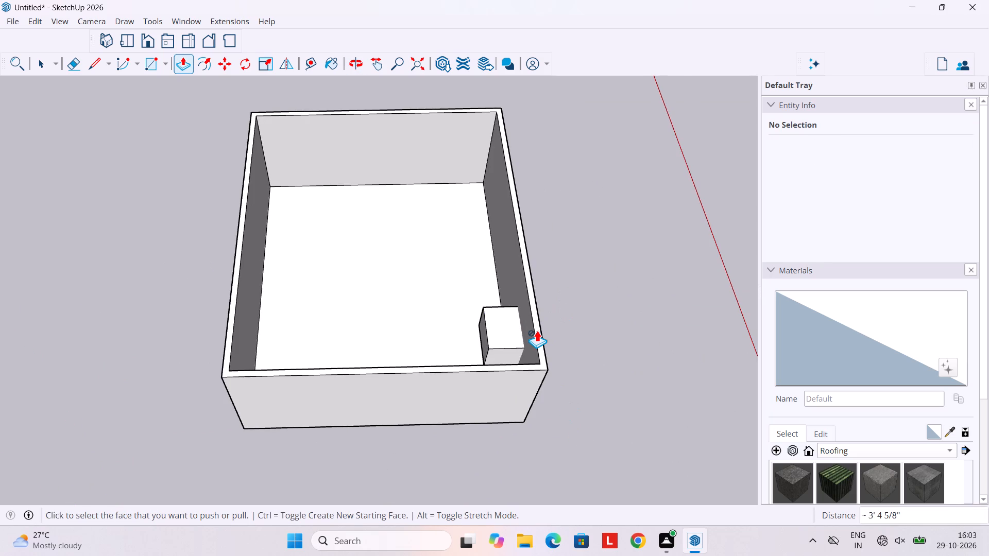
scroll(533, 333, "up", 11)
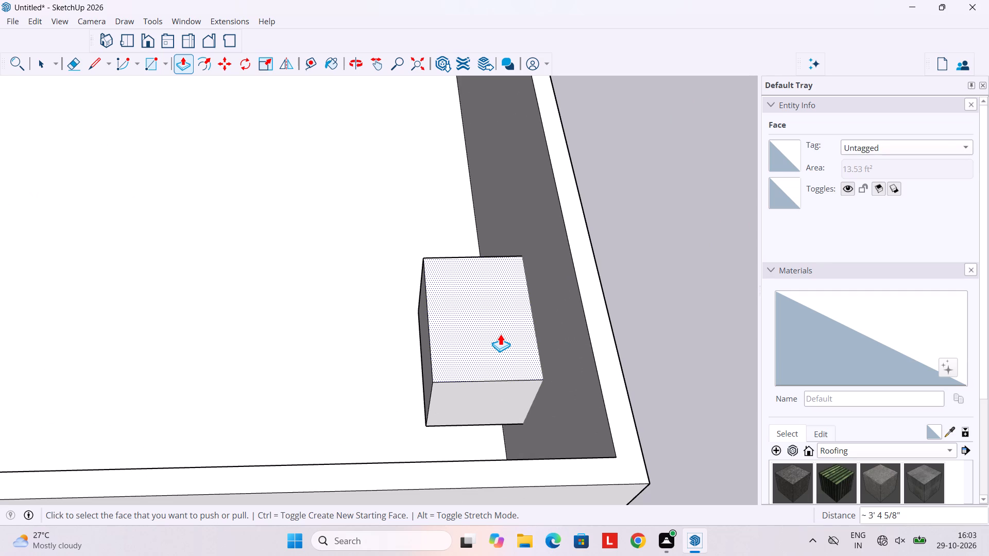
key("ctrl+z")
Delete the face inside the window rectangle left of the door.
middle_click_drag(510, 363, 149, 157)
key("space")
scroll(373, 290, "up", 3)
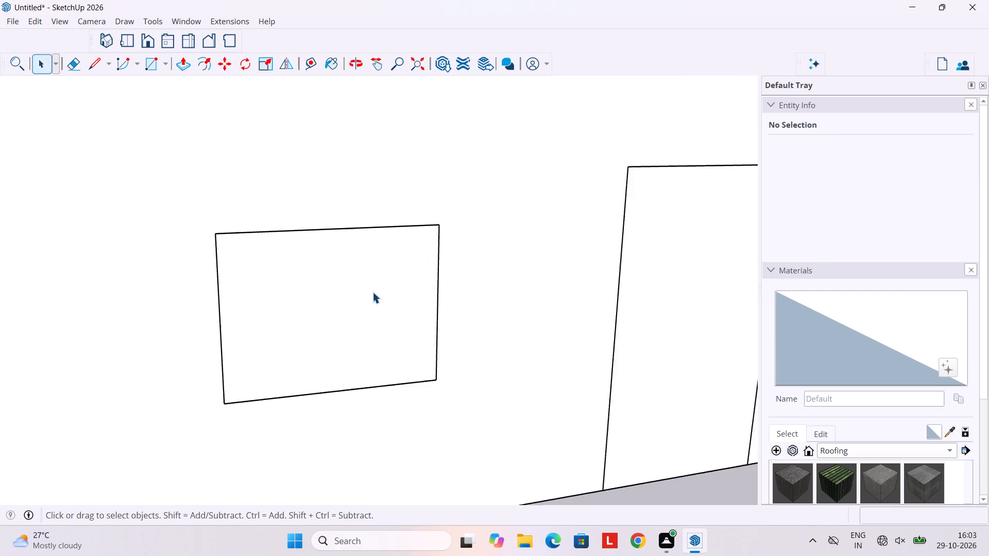
scroll(372, 292, "up", 1)
left_click(326, 304)
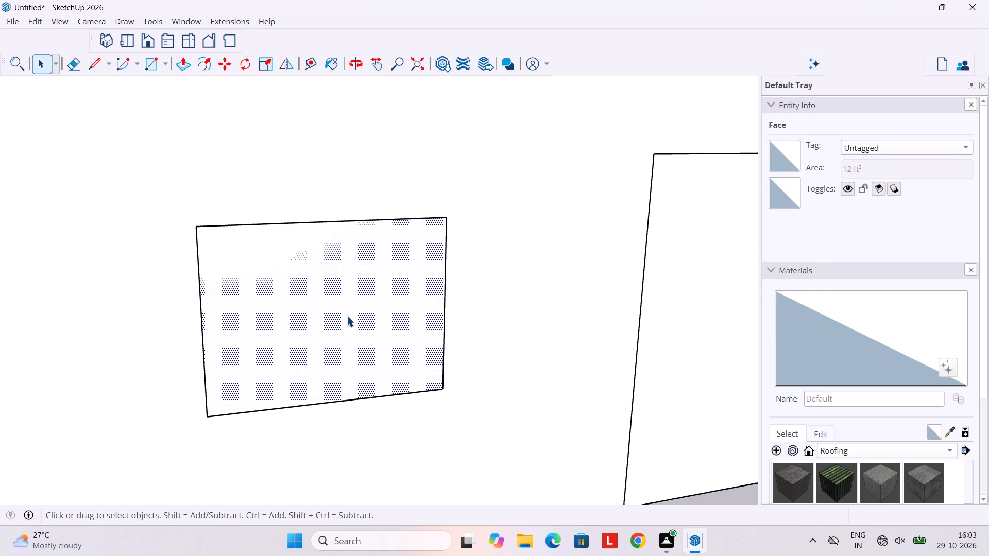
key("Delete")
key("BackSpace")
scroll(345, 318, "down", 2)
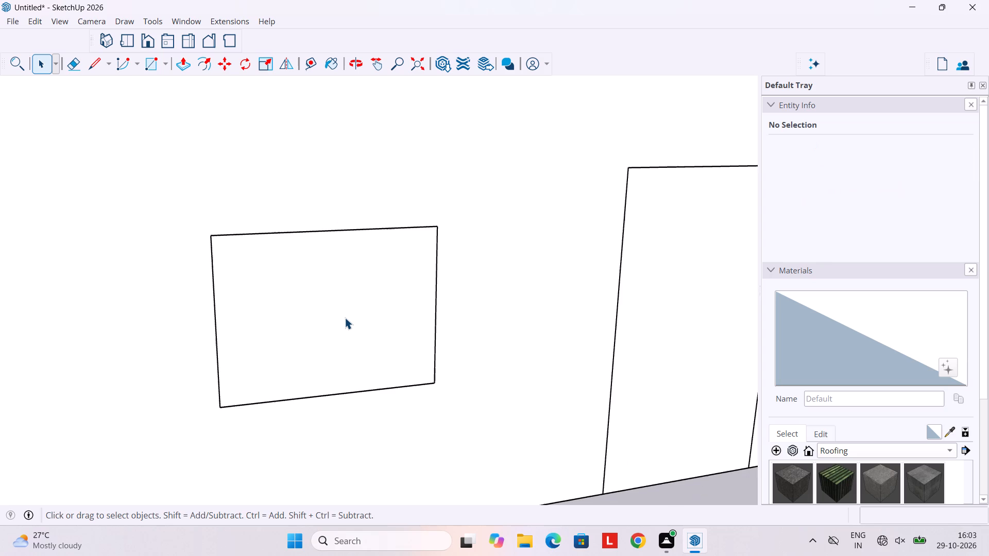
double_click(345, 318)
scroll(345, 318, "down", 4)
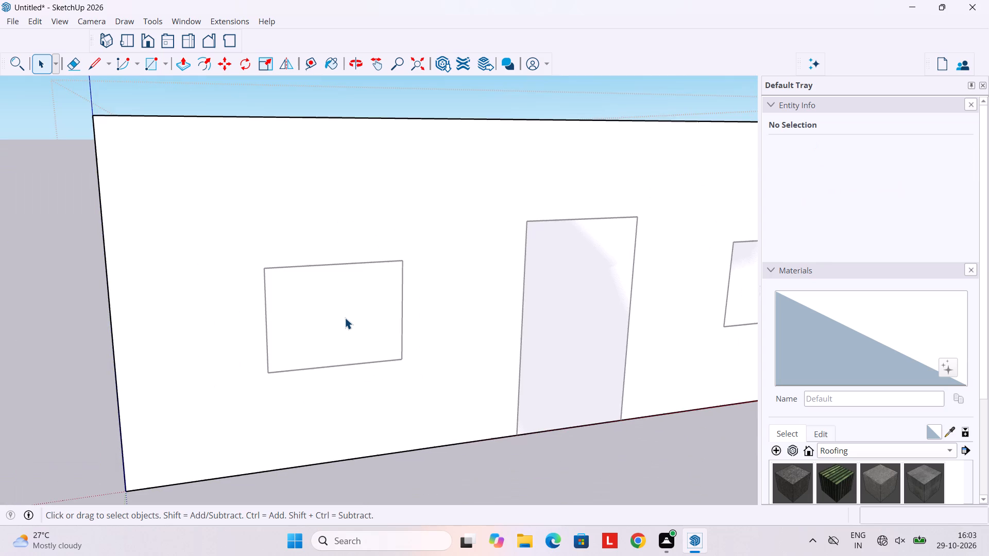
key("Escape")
Examine the front wall from inside the room and the window right of the door from outside.
scroll(345, 318, "down", 4)
middle_click_drag(345, 318, 470, 383)
middle_click_drag(369, 325, 593, 397)
middle_click_drag(492, 356, 560, 351)
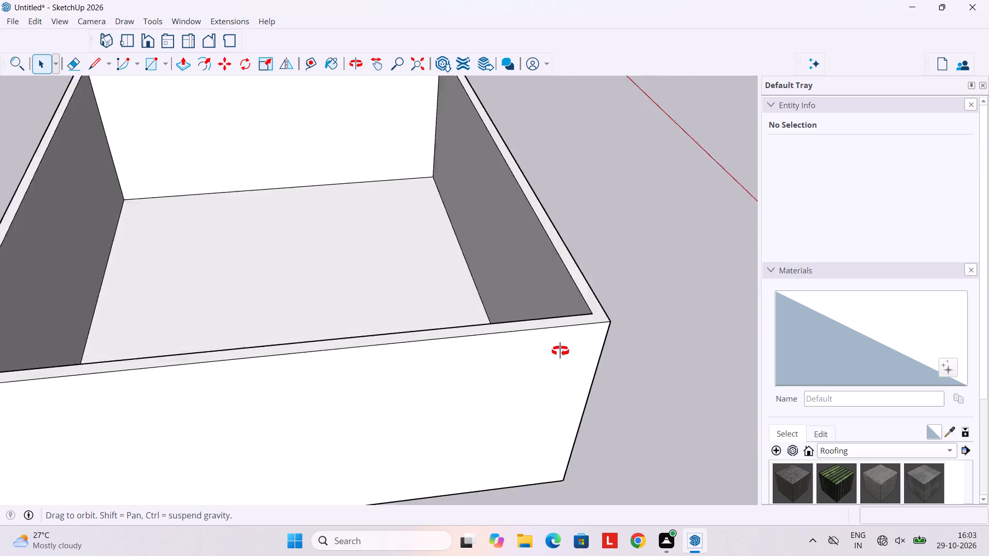
middle_click_drag(560, 351, 194, 240)
middle_click_drag(352, 267, 90, 218)
scroll(527, 256, "up", 6)
middle_click_drag(560, 250, 567, 256)
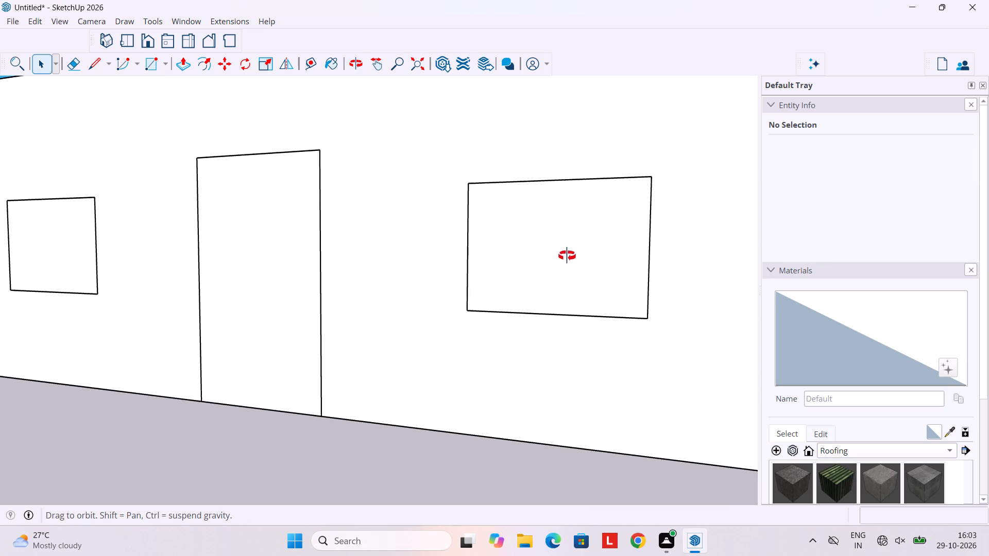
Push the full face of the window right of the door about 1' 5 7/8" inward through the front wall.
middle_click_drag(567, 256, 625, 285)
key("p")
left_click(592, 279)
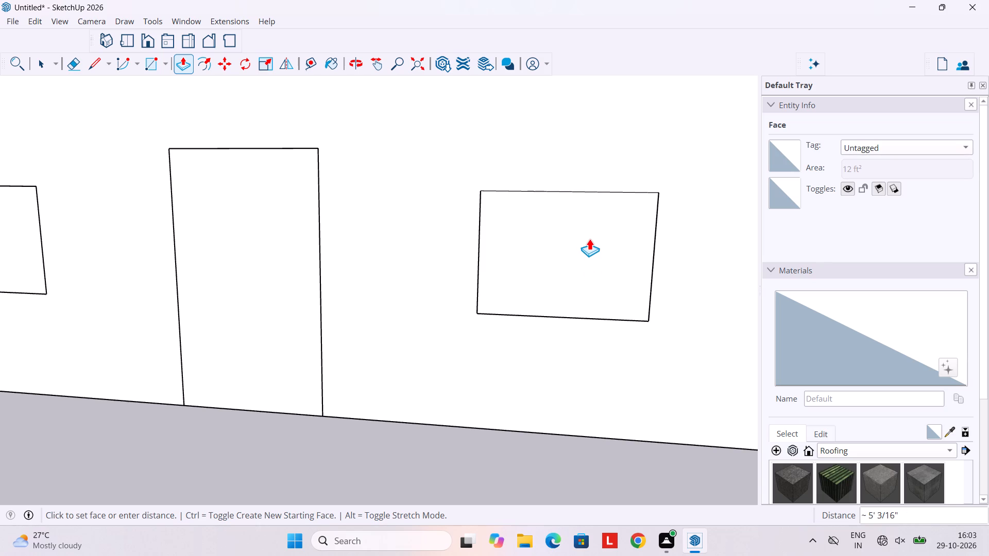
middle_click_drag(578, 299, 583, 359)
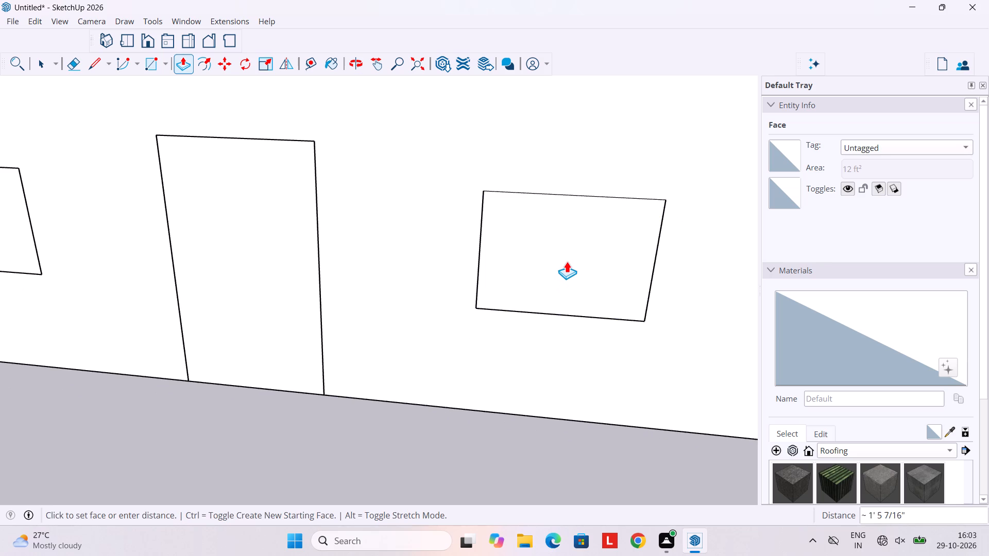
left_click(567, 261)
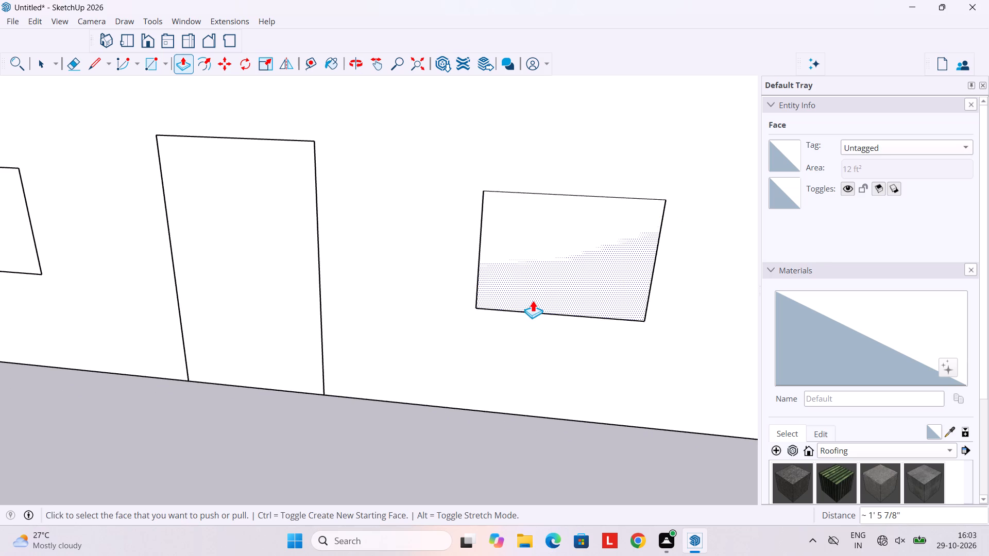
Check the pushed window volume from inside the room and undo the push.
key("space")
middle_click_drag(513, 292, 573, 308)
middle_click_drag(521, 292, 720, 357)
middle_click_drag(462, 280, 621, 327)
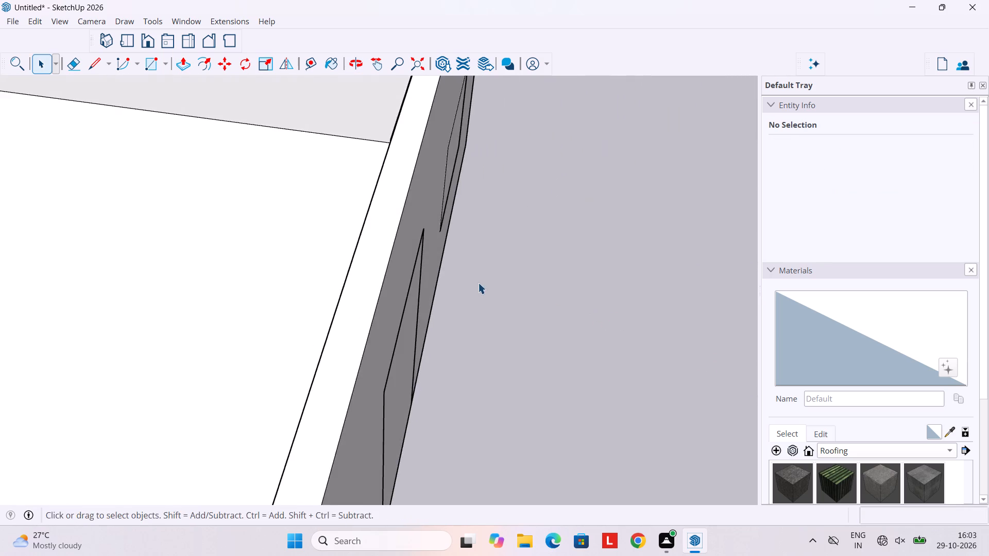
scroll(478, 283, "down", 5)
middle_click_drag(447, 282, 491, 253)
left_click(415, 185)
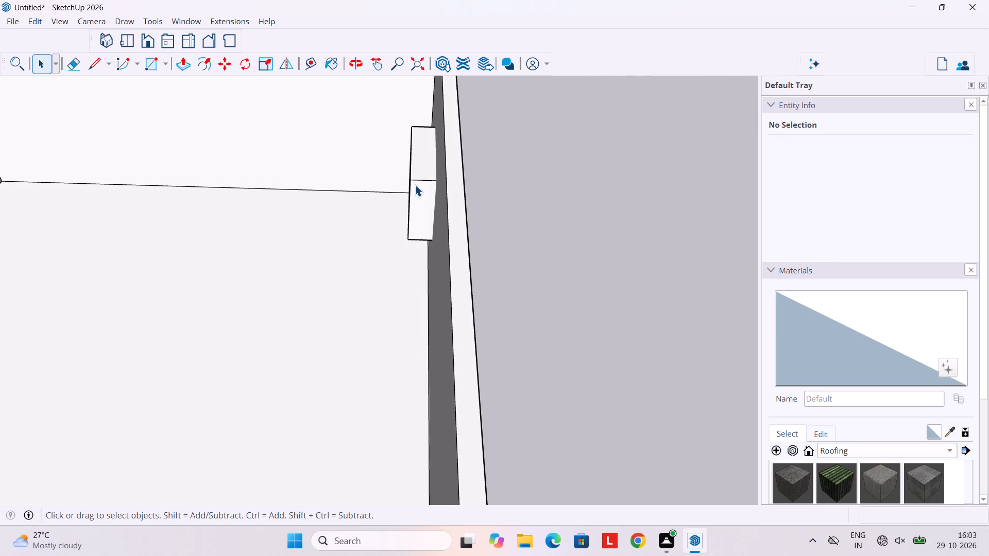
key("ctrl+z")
Offset the outline of the window right of the door 3" inward to form its frame.
middle_click_drag(477, 283, 174, 166)
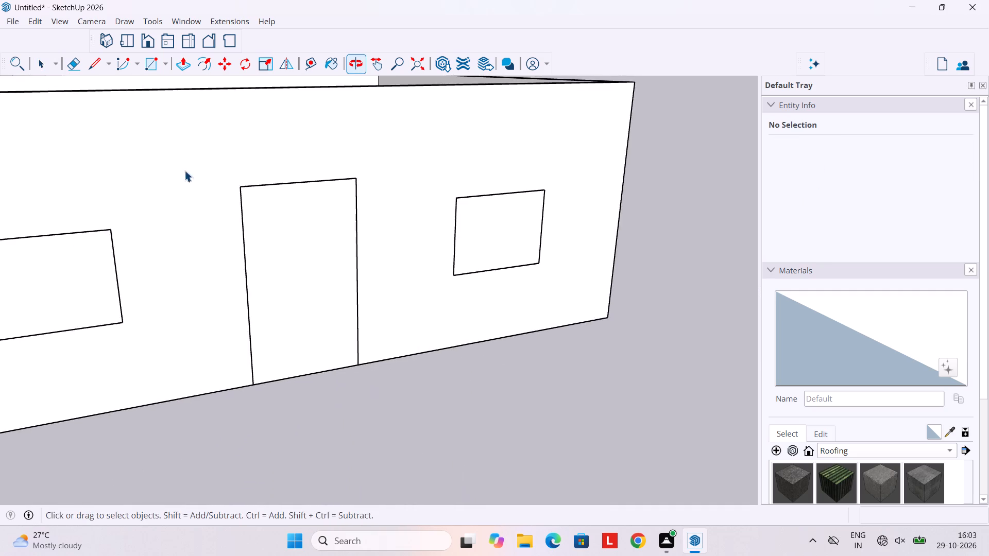
scroll(346, 245, "down", 3)
middle_click_drag(304, 249, 226, 239)
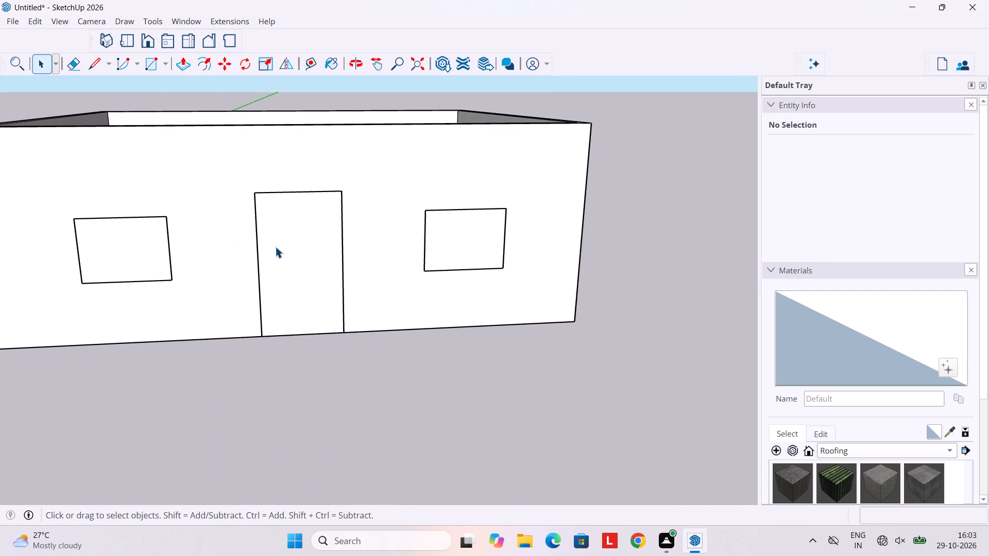
key("g")
key("f")
key("space")
key("space")
type("f")
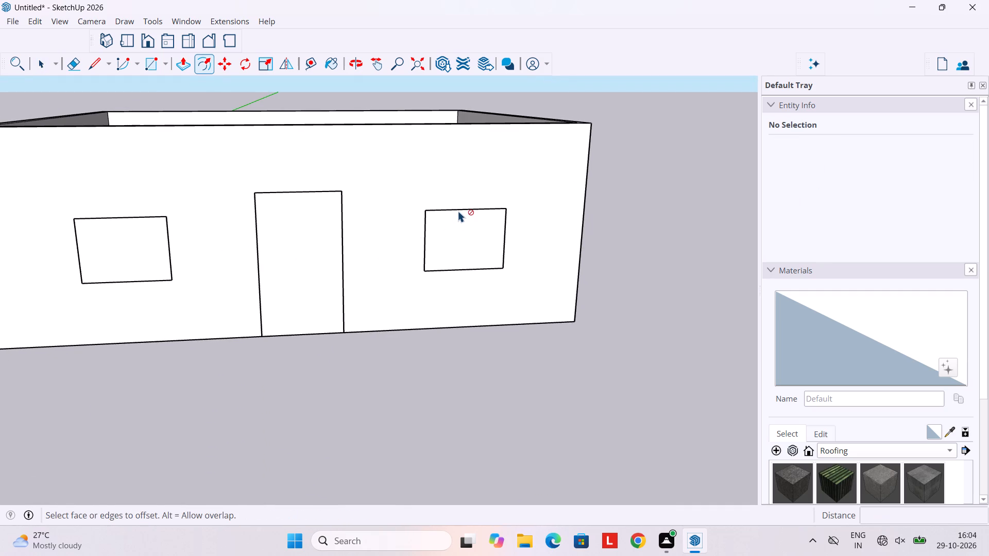
left_click(458, 211)
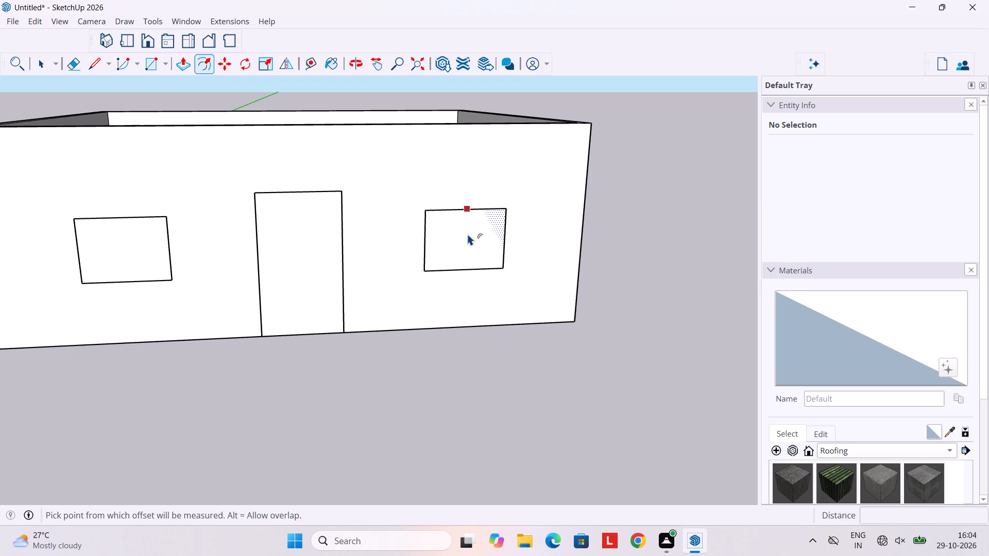
left_click(470, 210)
left_click(474, 205)
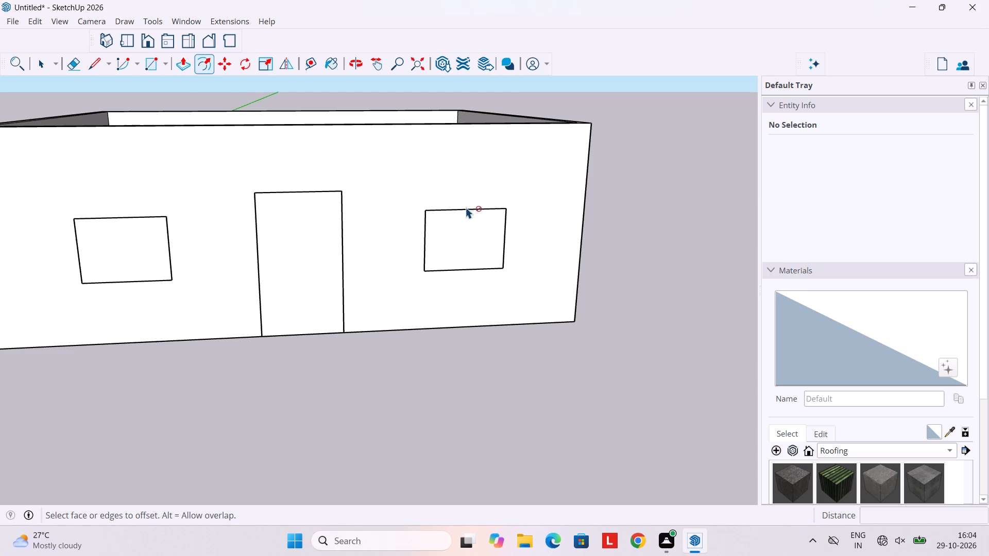
left_click(454, 212)
scroll(457, 217, "up", 1)
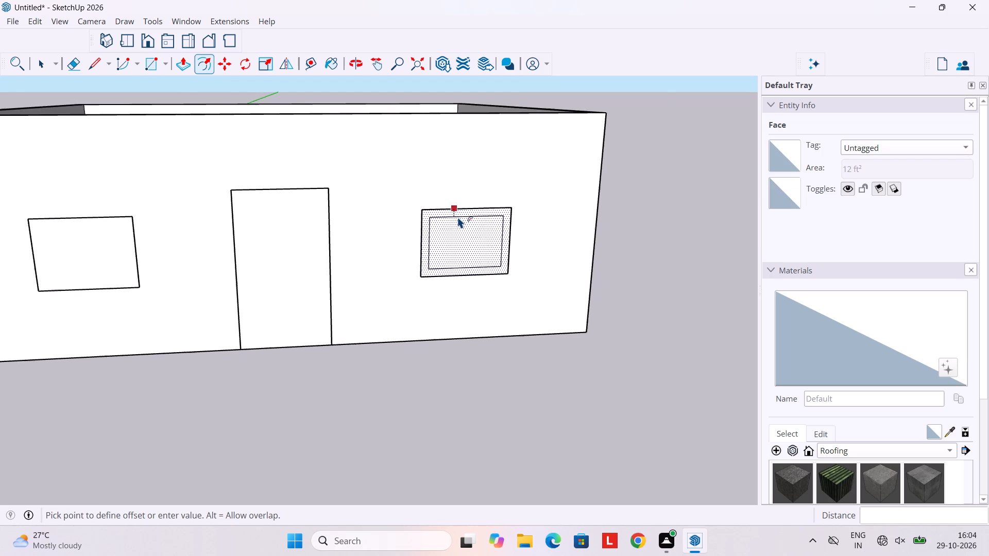
scroll(457, 217, "up", 4)
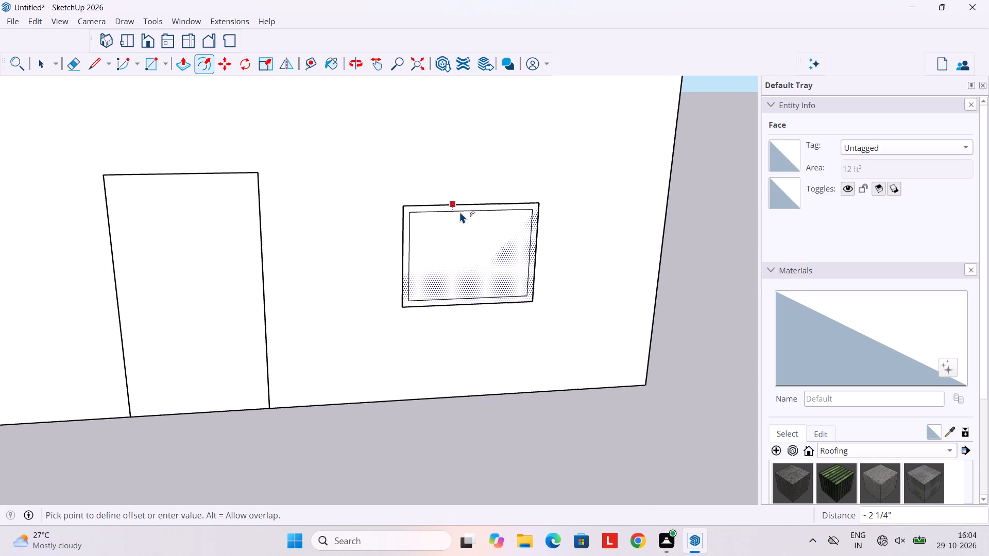
key("3")
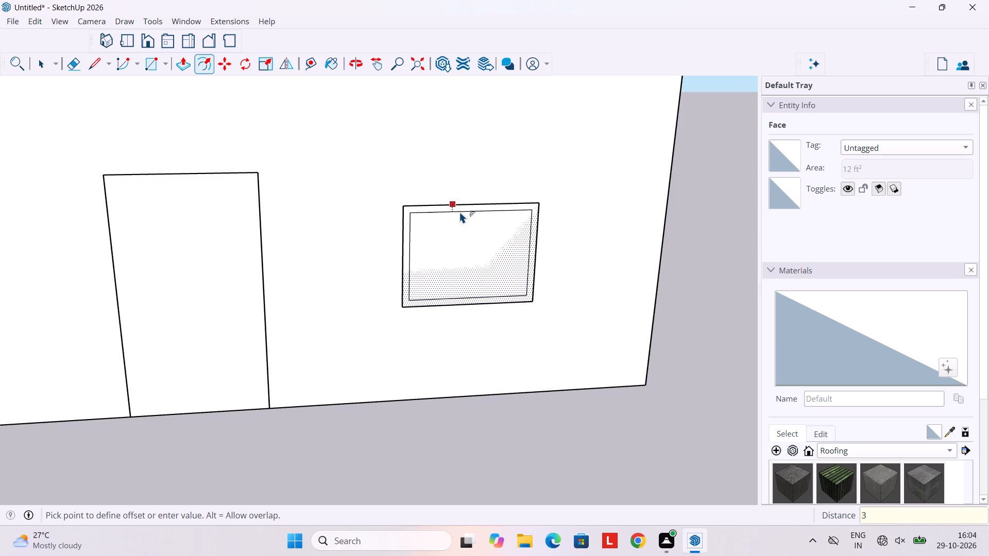
key("shift+quotedbl")
key("Return")
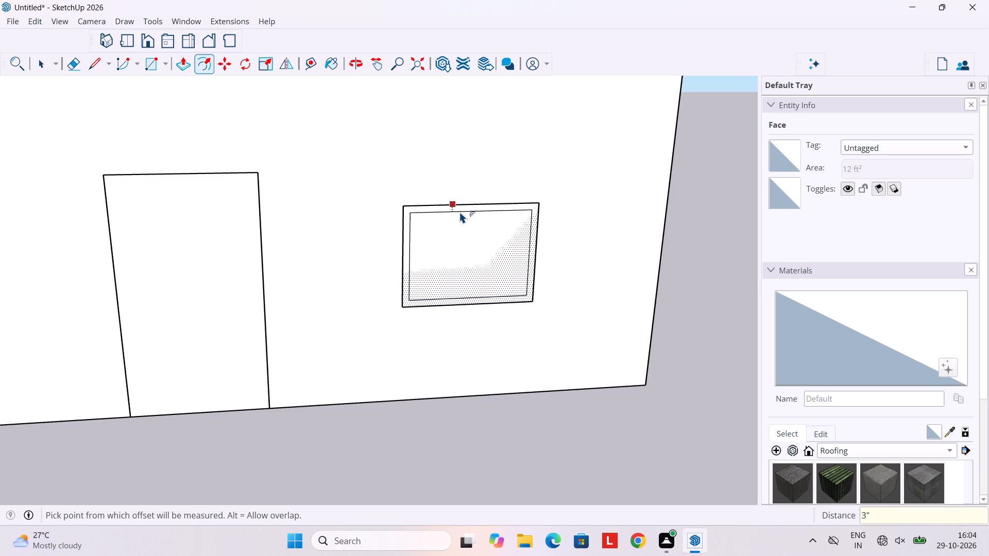
scroll(461, 212, "up", 6)
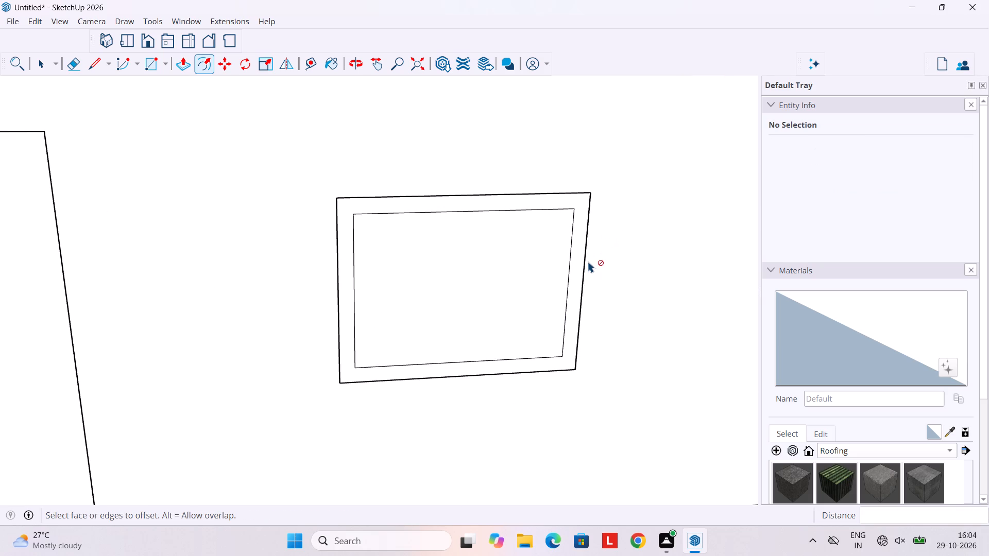
key("space")
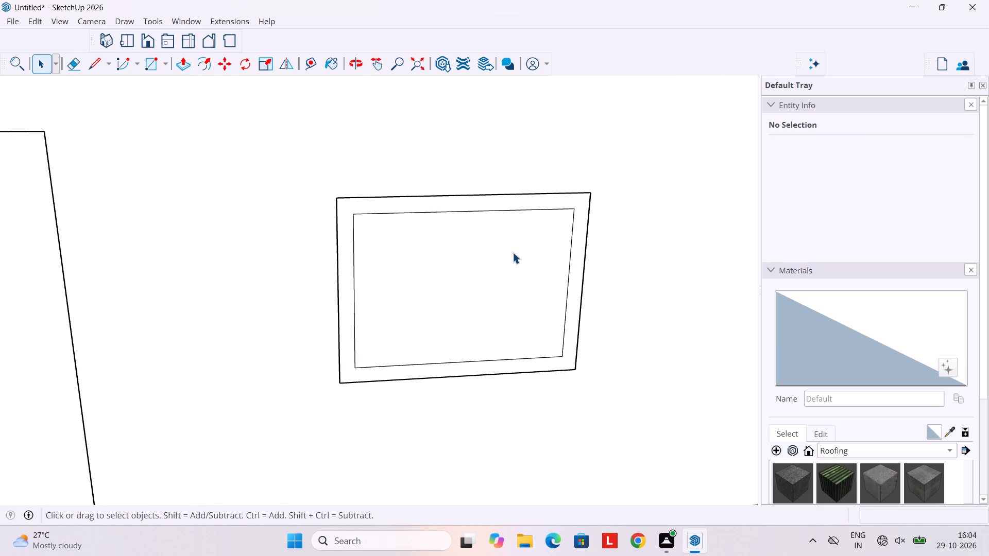
Push the inner face of the framed window right of the door inward through the front wall.
key("p")
left_click(482, 288)
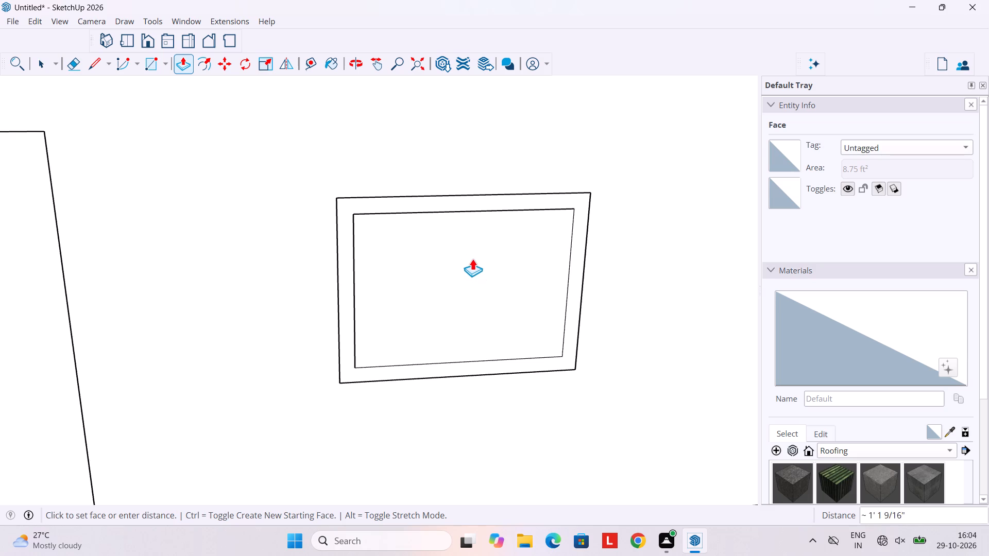
middle_click_drag(470, 302, 437, 227)
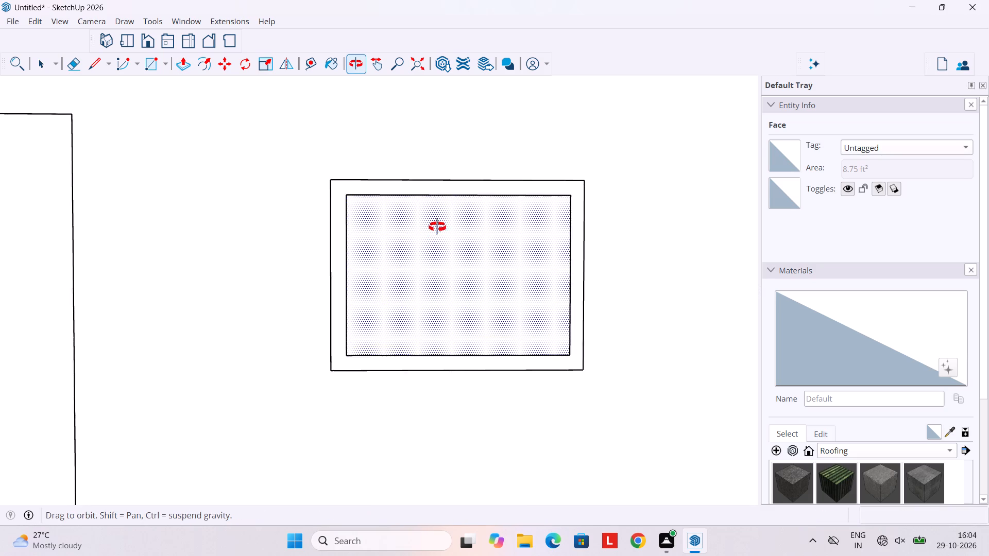
middle_click_drag(437, 227, 436, 221)
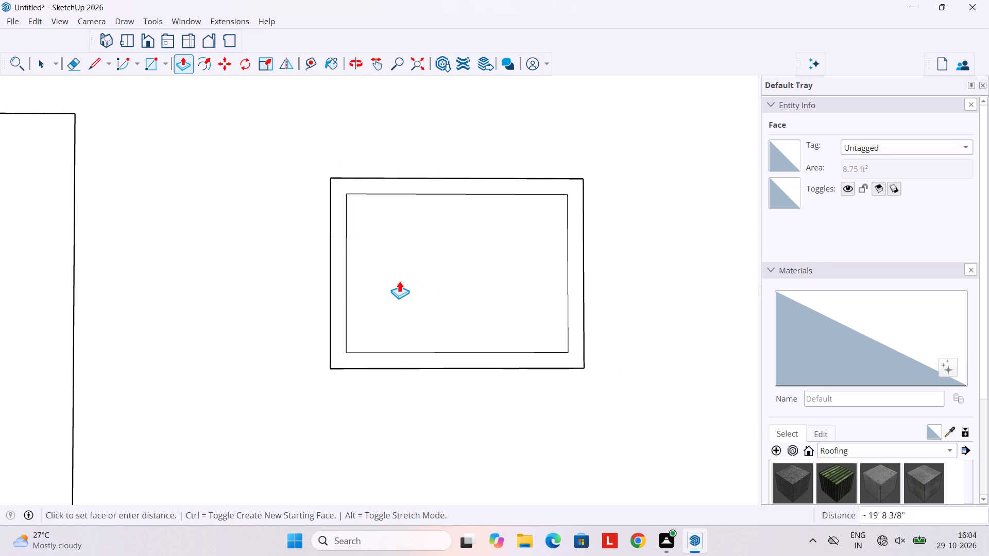
scroll(389, 280, "down", 15)
middle_click_drag(389, 280, 417, 441)
middle_click_drag(412, 402, 418, 440, "shift")
middle_click_drag(413, 380, 434, 500)
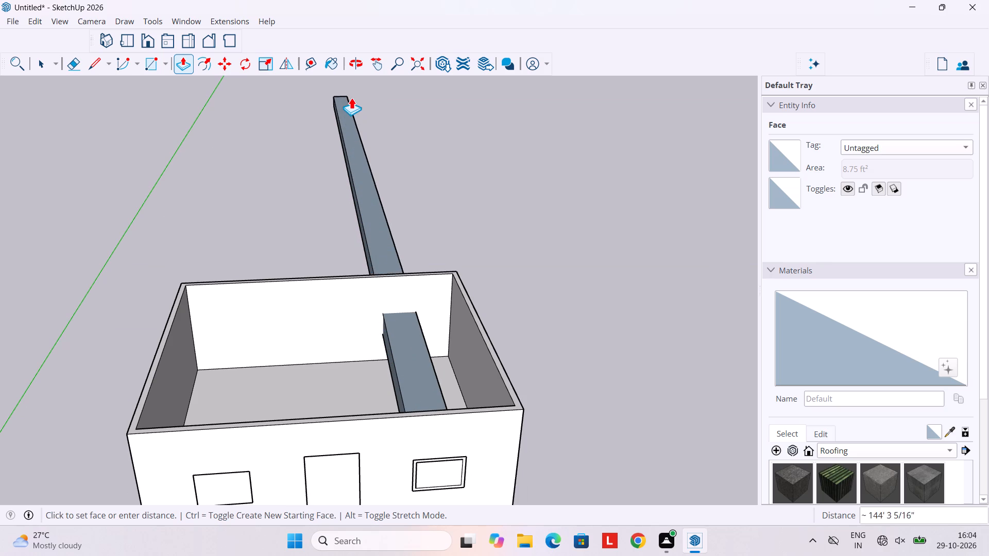
middle_click_drag(412, 426, 381, 210)
scroll(451, 435, "up", 2)
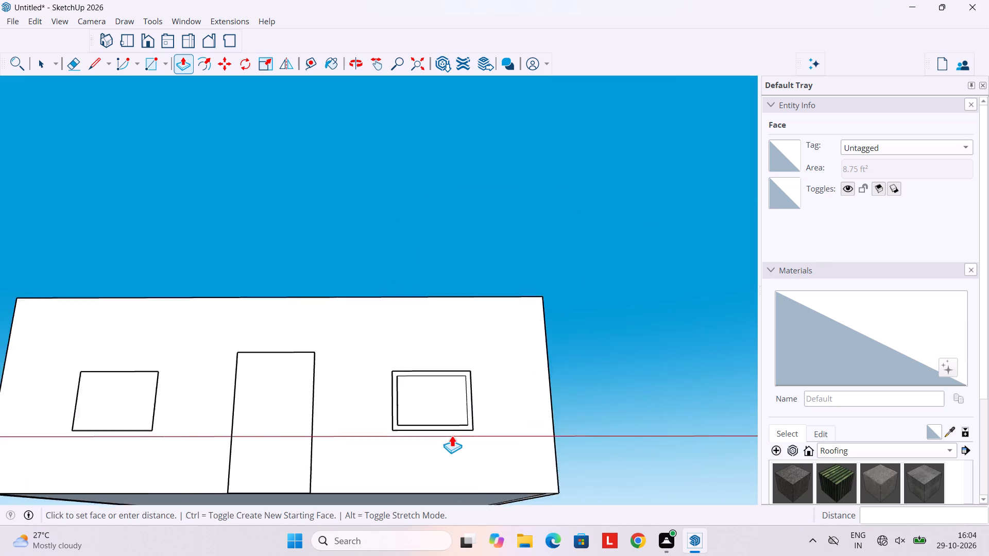
scroll(452, 435, "up", 10)
middle_click_drag(423, 373, 420, 418)
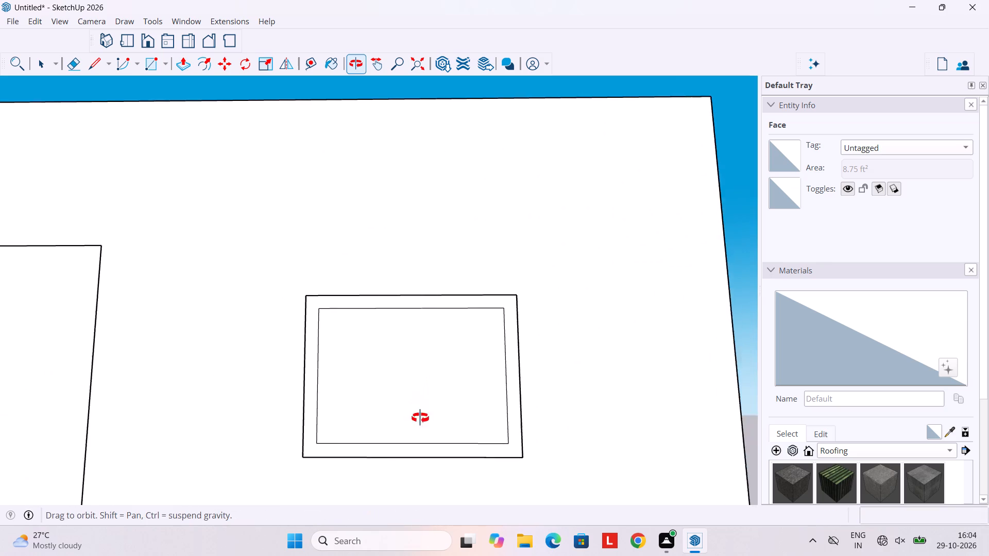
middle_click_drag(420, 418, 422, 448)
middle_click_drag(386, 360, 403, 448)
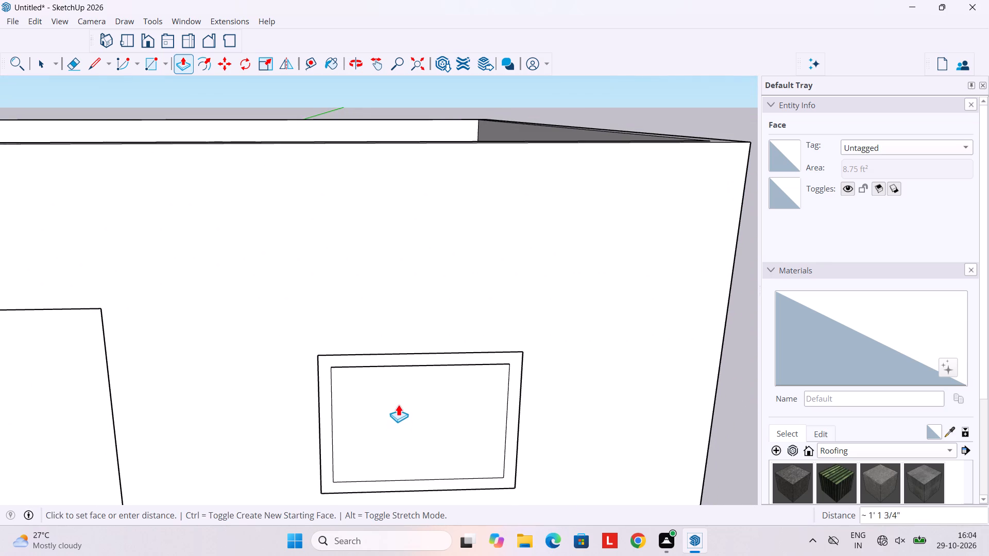
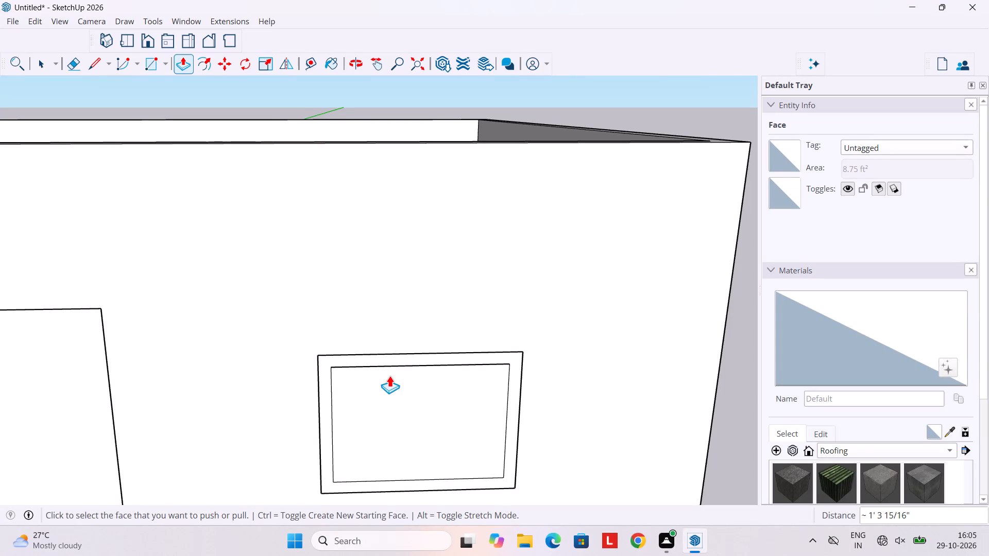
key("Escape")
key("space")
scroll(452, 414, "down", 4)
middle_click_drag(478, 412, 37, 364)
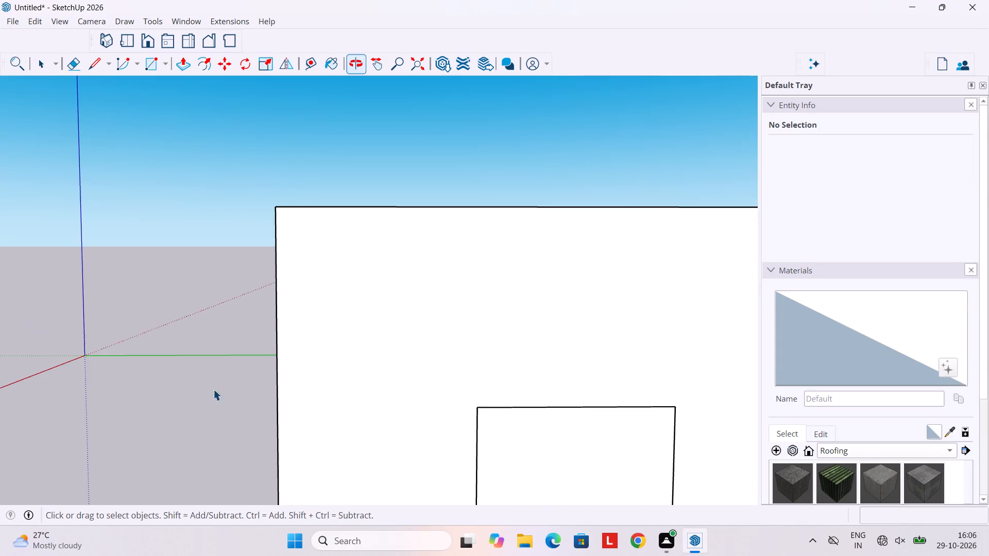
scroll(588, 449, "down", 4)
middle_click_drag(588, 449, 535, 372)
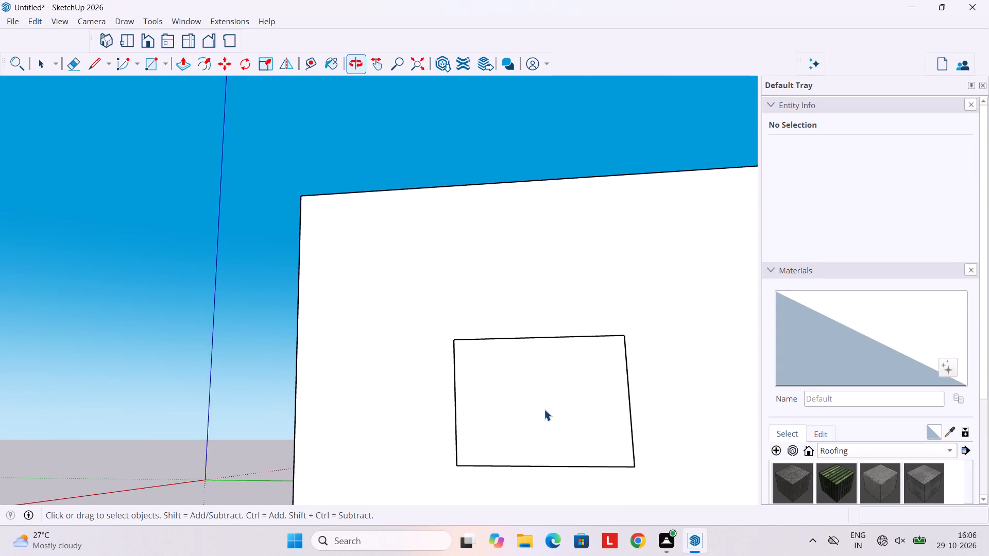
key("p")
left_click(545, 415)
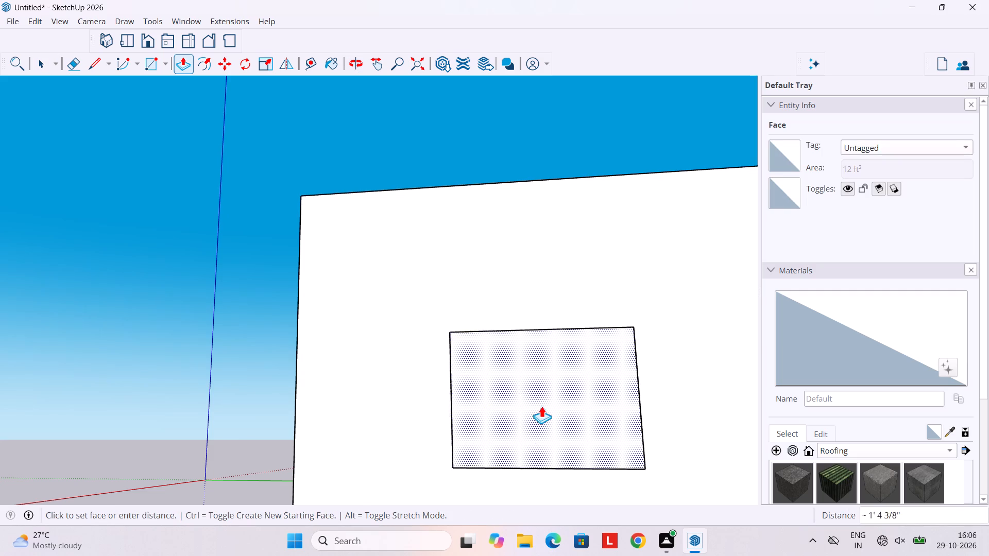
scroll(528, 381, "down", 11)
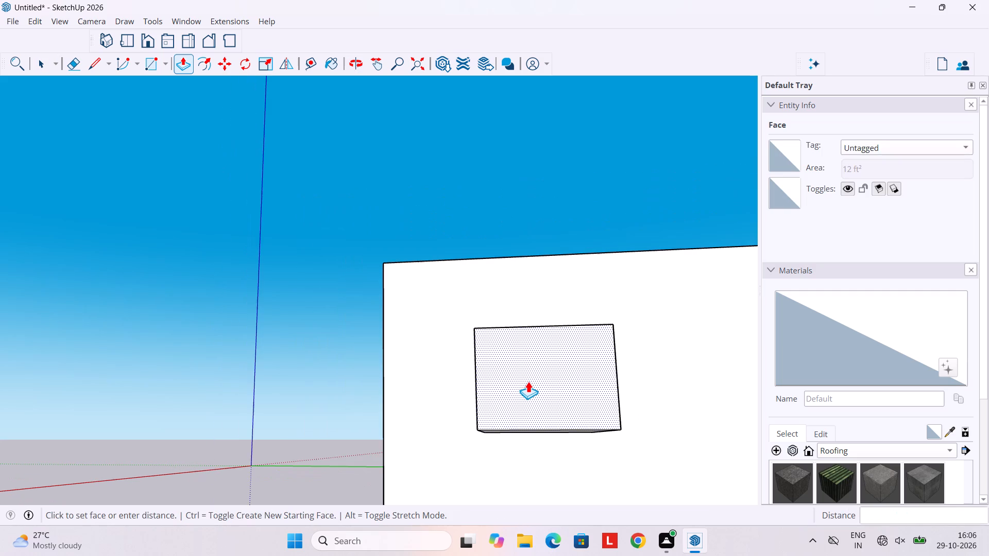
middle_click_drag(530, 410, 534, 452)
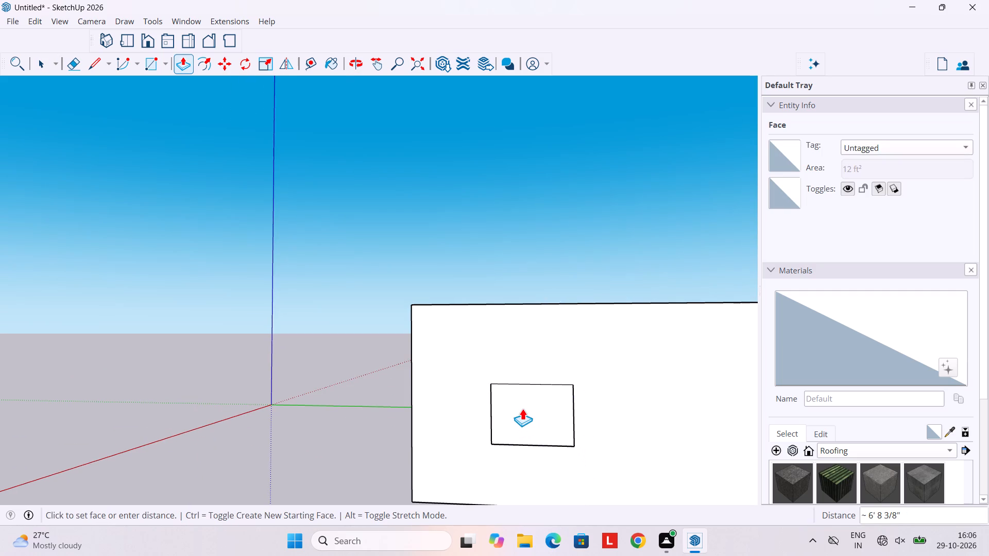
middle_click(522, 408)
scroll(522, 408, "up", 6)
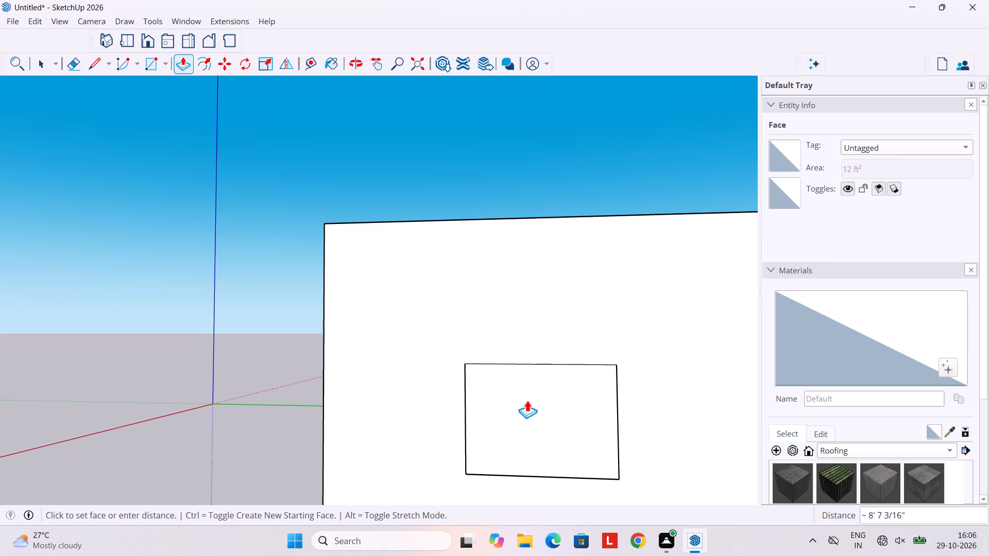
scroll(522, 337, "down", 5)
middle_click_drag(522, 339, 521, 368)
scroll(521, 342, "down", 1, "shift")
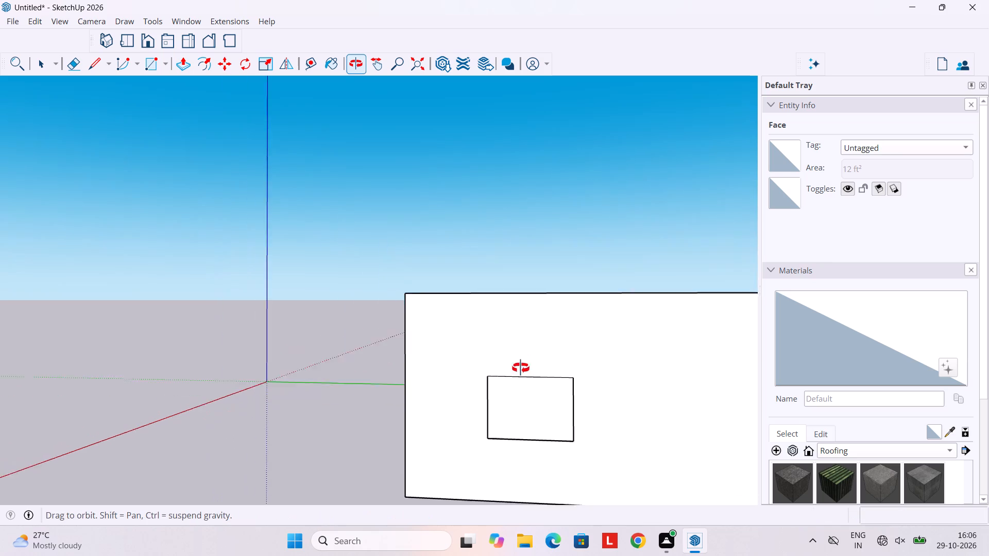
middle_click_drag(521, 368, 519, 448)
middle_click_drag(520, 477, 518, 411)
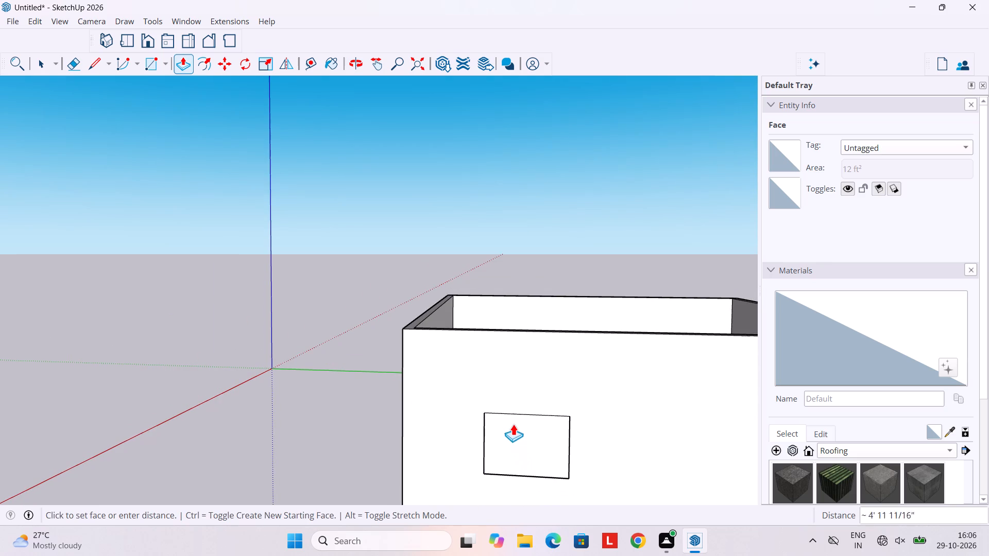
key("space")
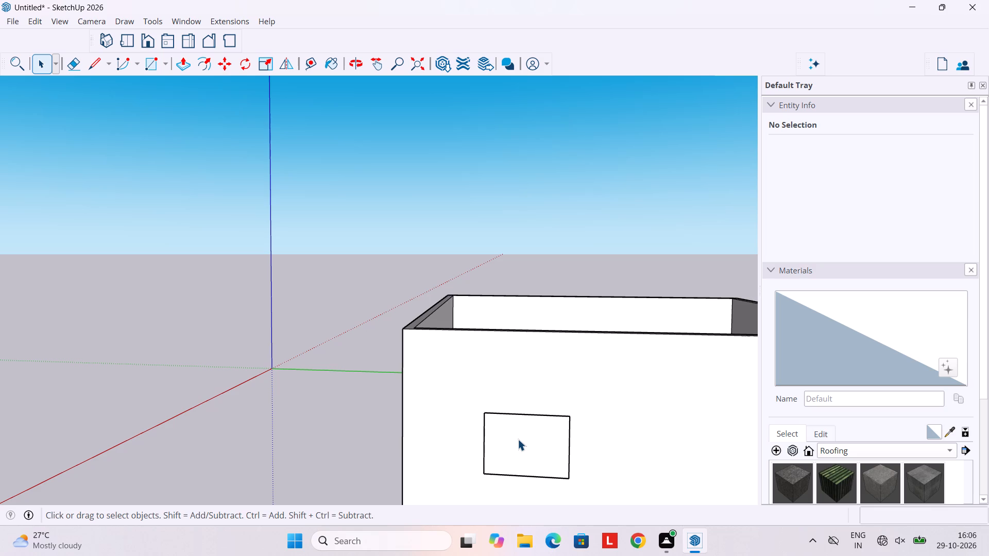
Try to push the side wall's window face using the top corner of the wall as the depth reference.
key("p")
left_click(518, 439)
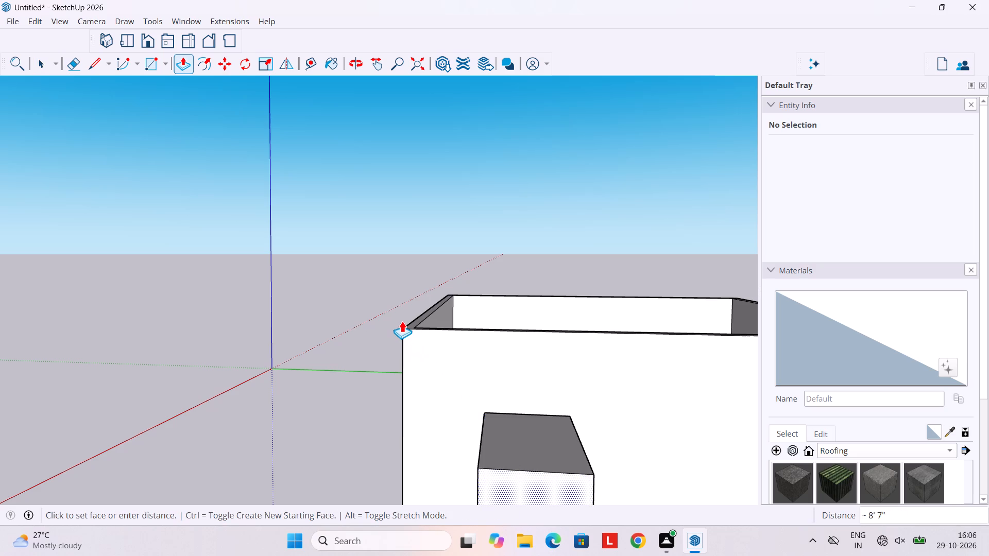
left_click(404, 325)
Examine the side wall window and the pushed front window from outside and inside the room.
scroll(478, 427, "down", 4)
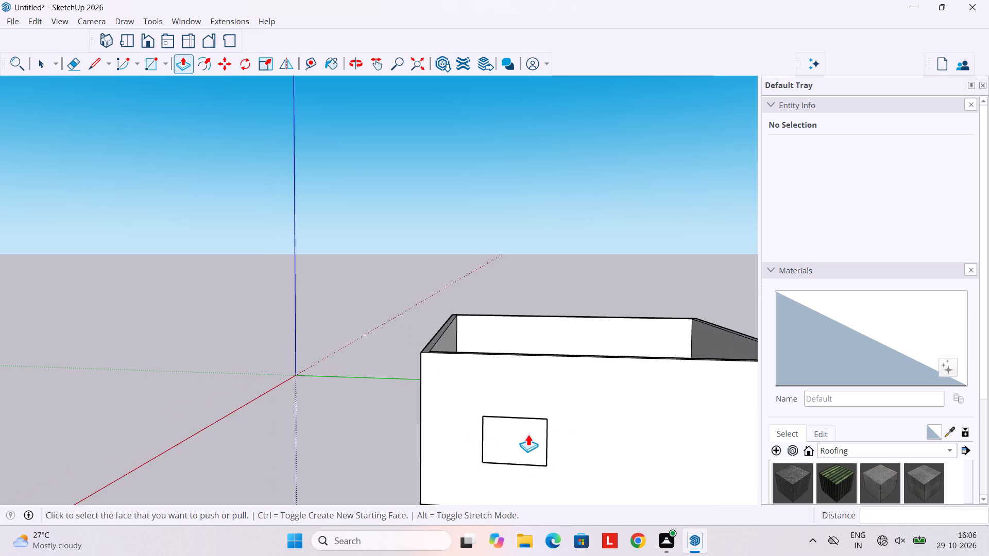
scroll(537, 436, "up", 4)
scroll(541, 442, "down", 5)
scroll(547, 448, "up", 12)
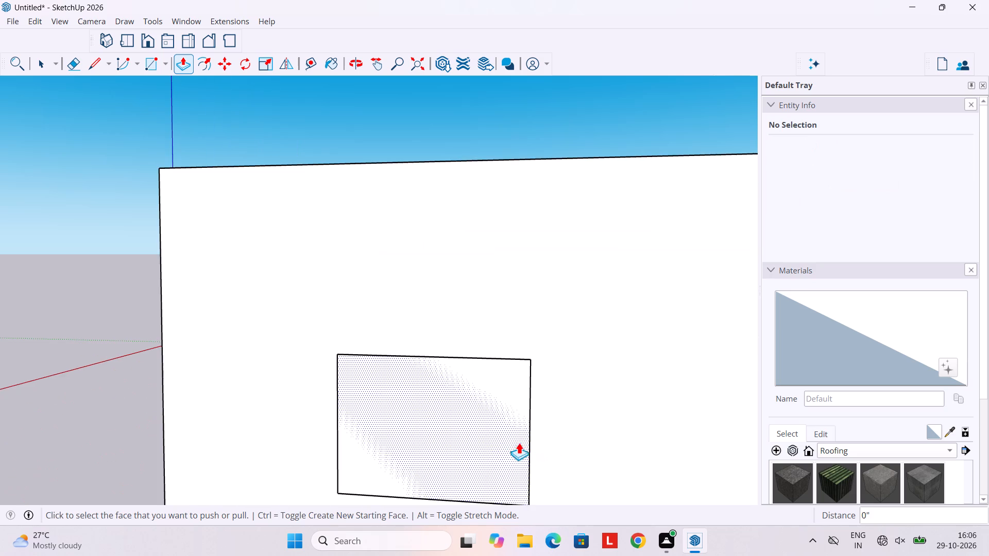
scroll(478, 439, "down", 10)
scroll(478, 439, "up", 3)
middle_click_drag(478, 439, 549, 478)
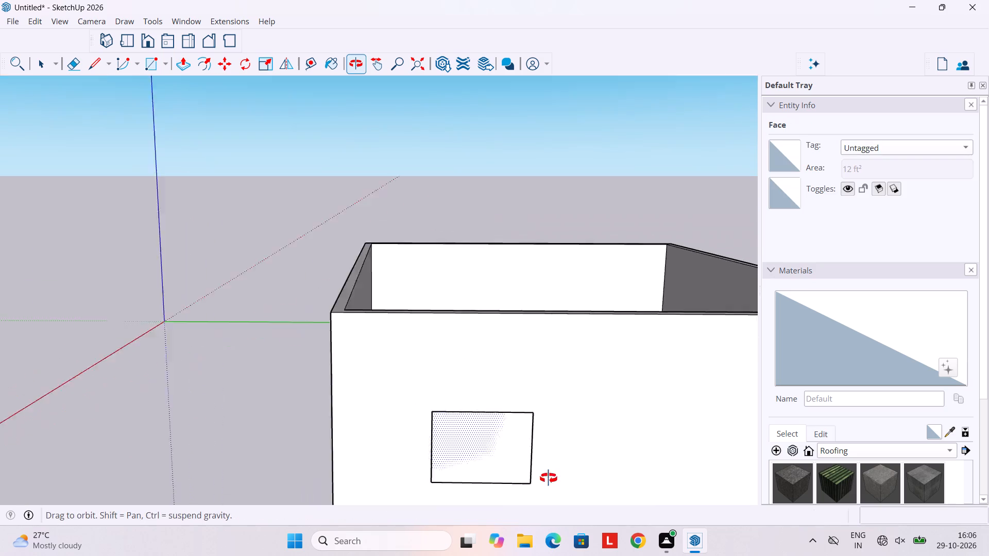
middle_click_drag(549, 478, 576, 477)
middle_click_drag(512, 431, 706, 512)
scroll(608, 395, "down", 5)
middle_click_drag(524, 378, 667, 466)
middle_click_drag(550, 341, 677, 428)
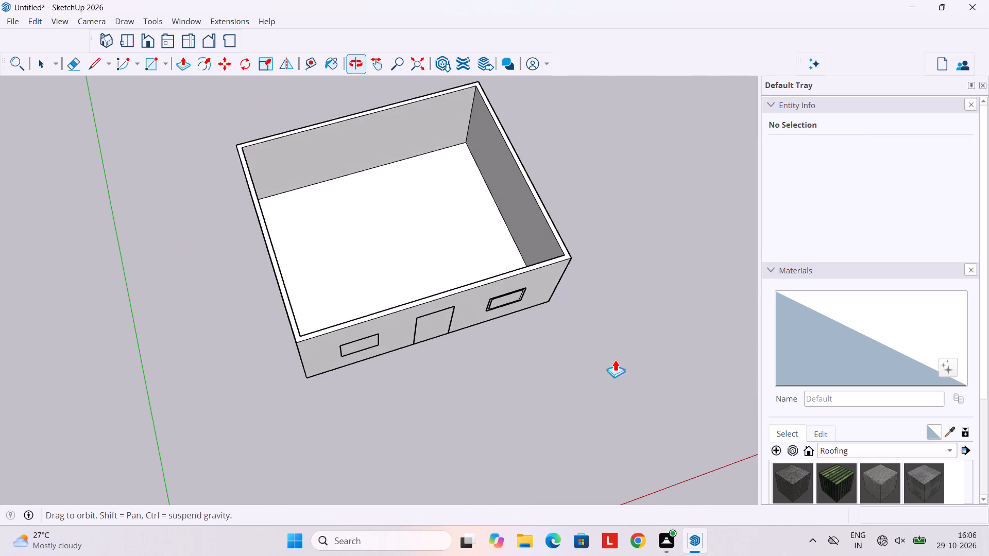
scroll(544, 228, "up", 7)
middle_click_drag(524, 277, 676, 193)
scroll(491, 235, "up", 1)
middle_click_drag(490, 235, 635, 205)
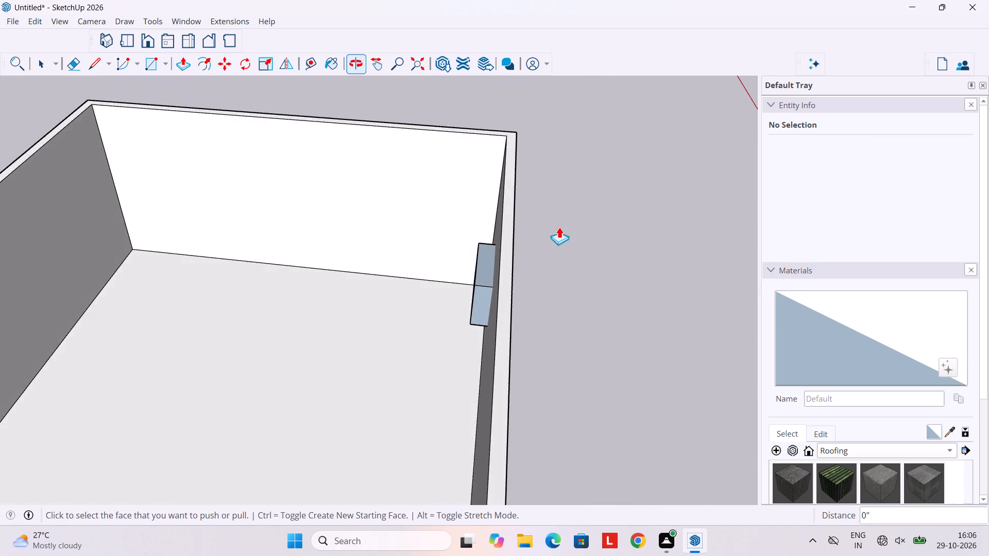
middle_click_drag(491, 243, 589, 204)
middle_click_drag(570, 266, 261, 250)
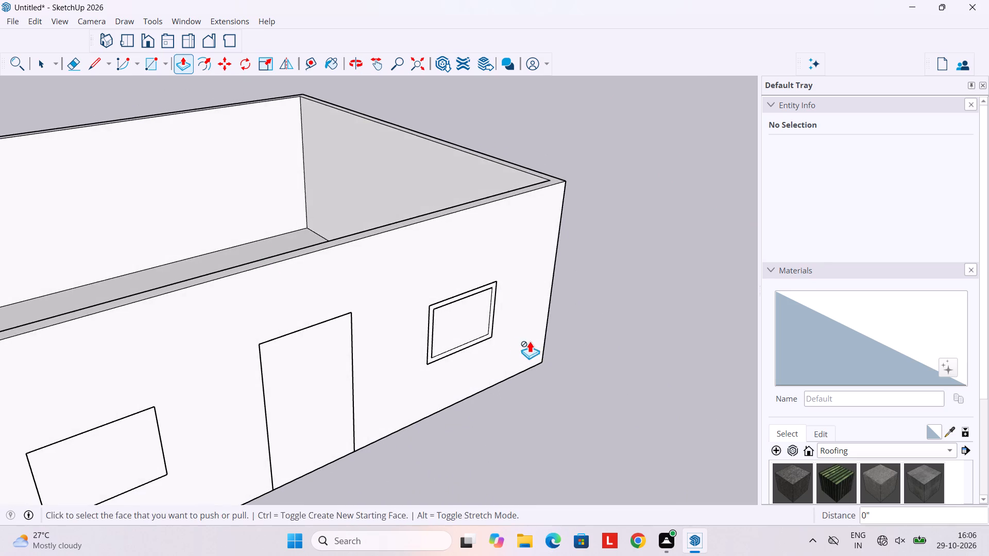
middle_click_drag(530, 341, 145, 287)
middle_click_drag(615, 335, 330, 308)
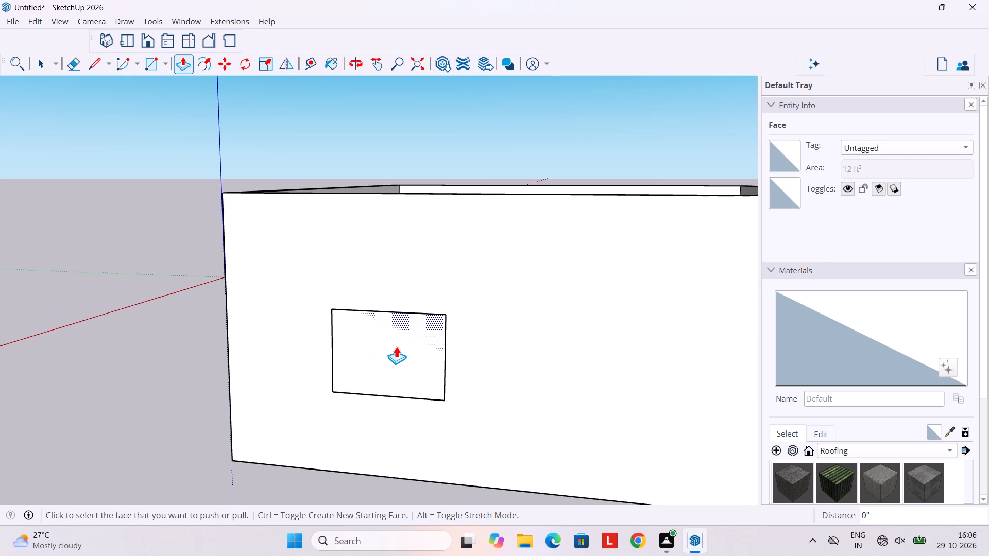
middle_click_drag(414, 336, 352, 387)
middle_click_drag(398, 350, 352, 428)
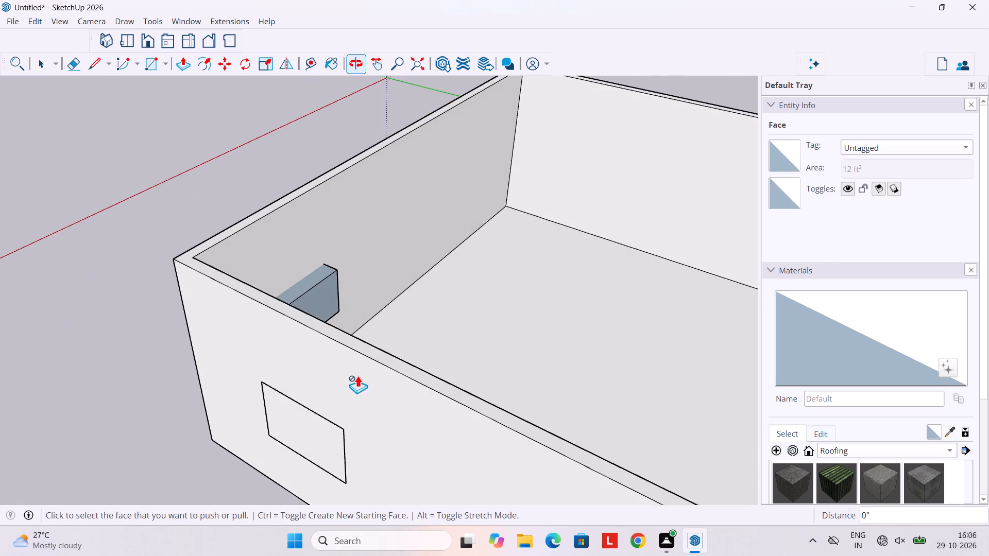
middle_click_drag(355, 366, 138, 399)
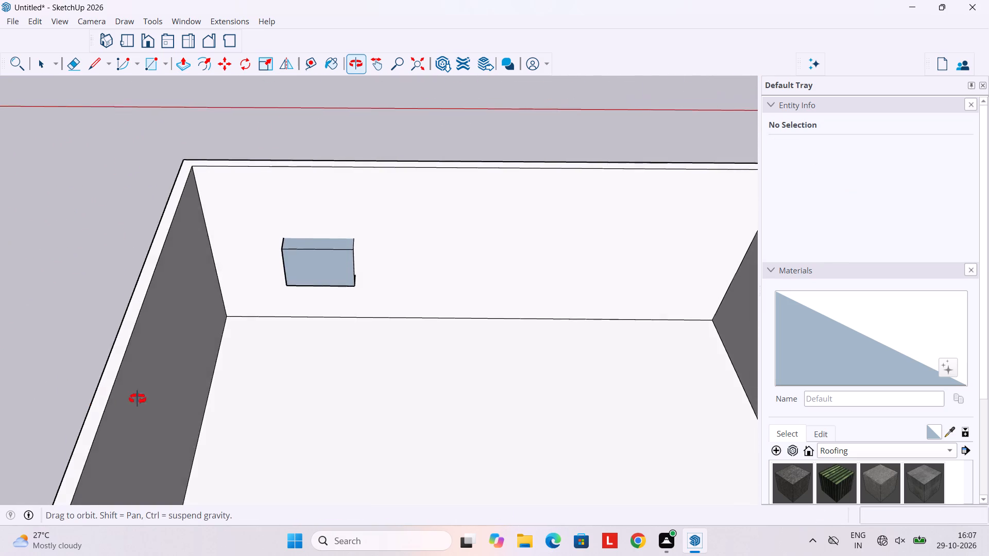
middle_click_drag(138, 399, 479, 333)
middle_click_drag(461, 387, 516, 319)
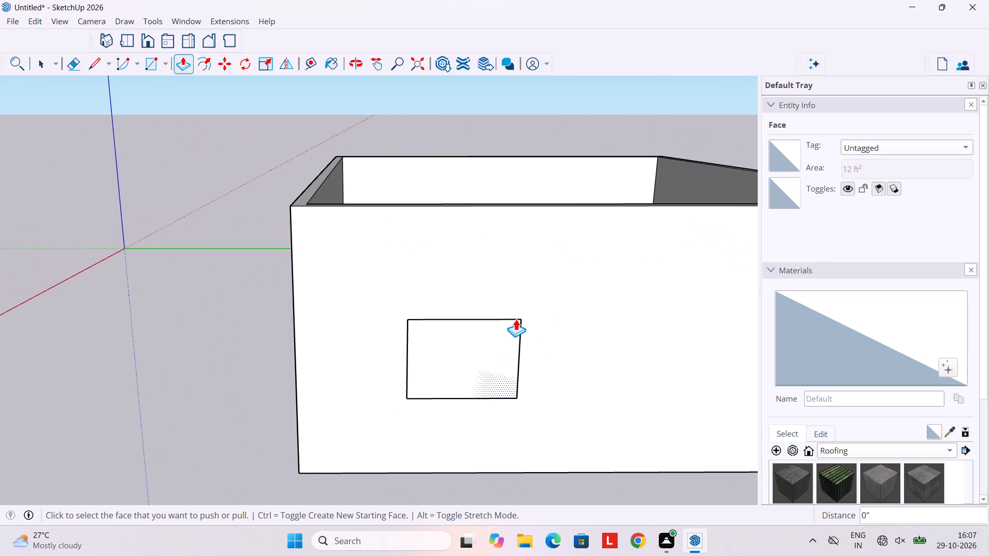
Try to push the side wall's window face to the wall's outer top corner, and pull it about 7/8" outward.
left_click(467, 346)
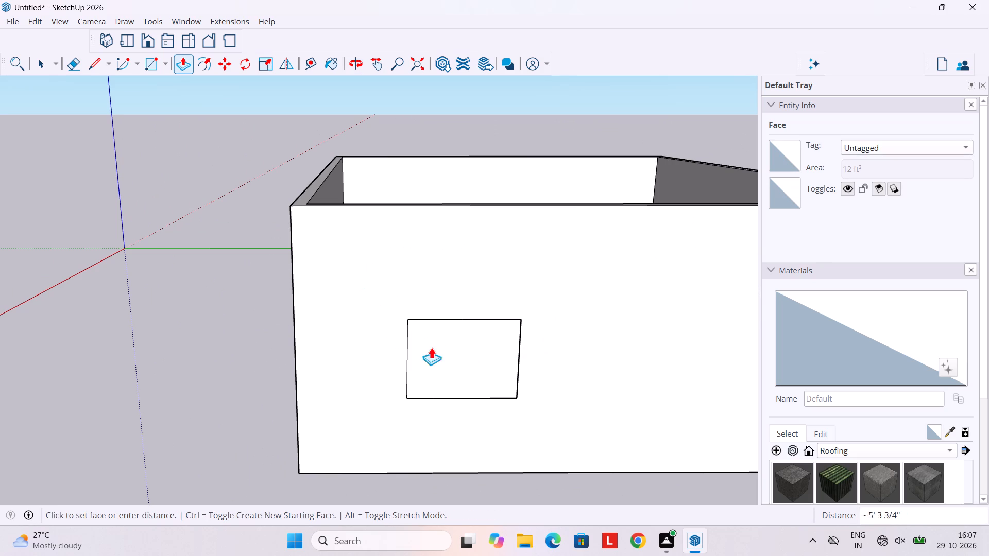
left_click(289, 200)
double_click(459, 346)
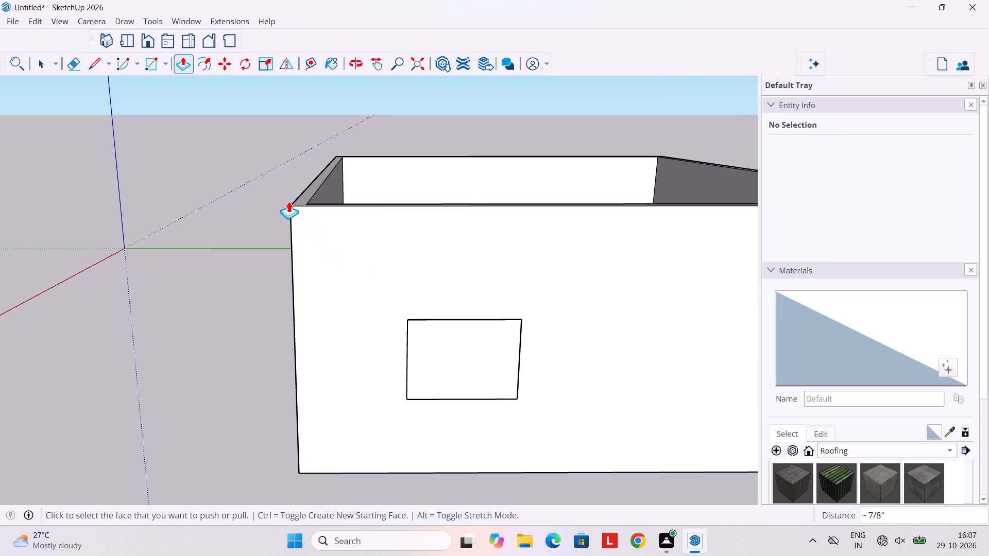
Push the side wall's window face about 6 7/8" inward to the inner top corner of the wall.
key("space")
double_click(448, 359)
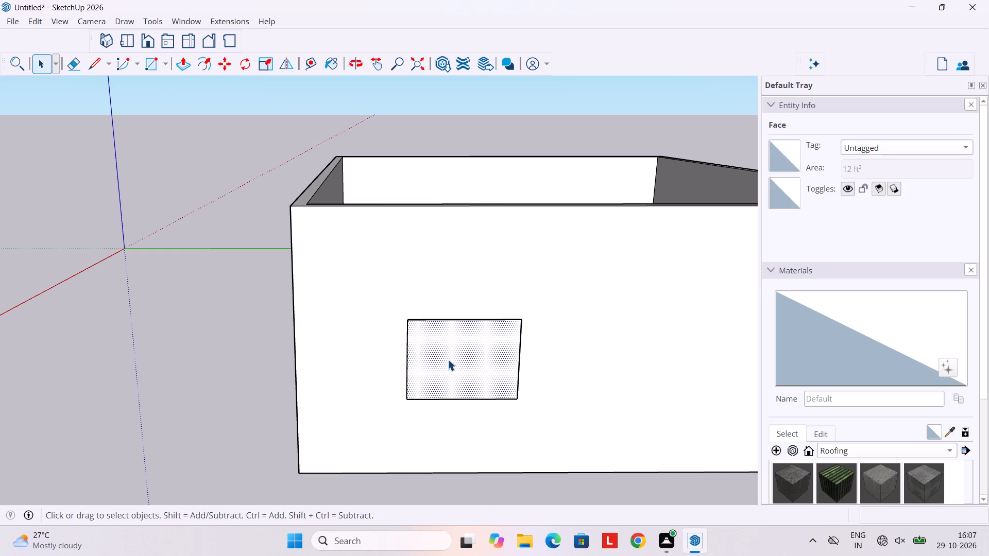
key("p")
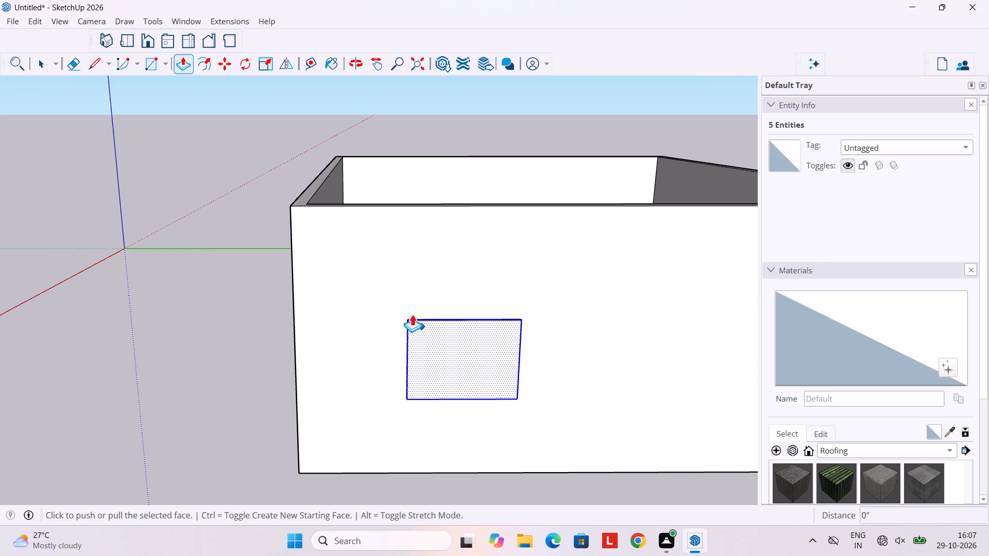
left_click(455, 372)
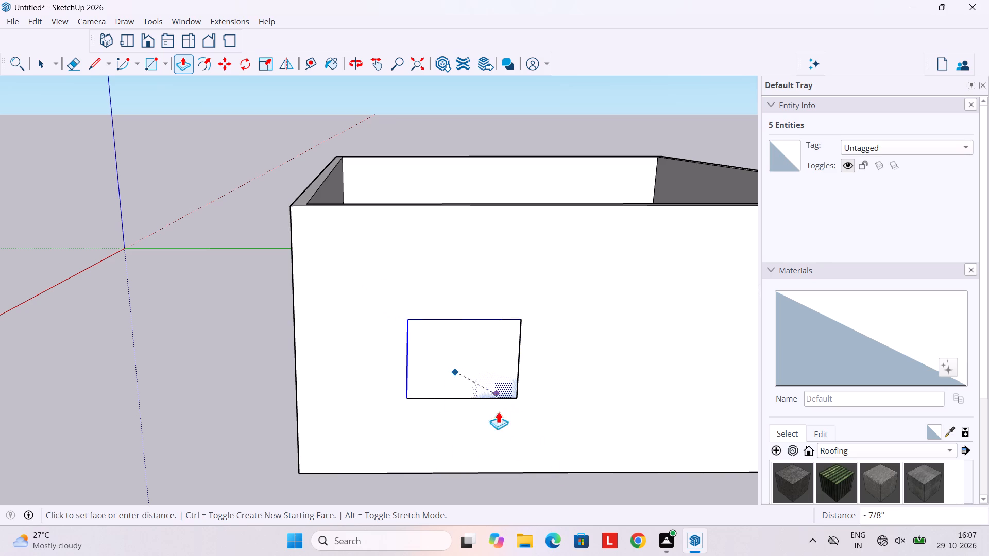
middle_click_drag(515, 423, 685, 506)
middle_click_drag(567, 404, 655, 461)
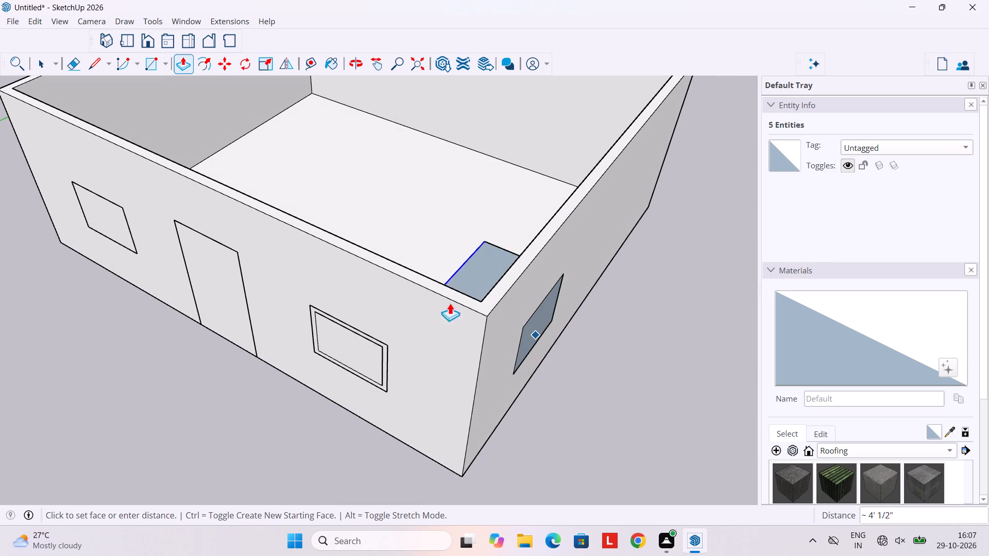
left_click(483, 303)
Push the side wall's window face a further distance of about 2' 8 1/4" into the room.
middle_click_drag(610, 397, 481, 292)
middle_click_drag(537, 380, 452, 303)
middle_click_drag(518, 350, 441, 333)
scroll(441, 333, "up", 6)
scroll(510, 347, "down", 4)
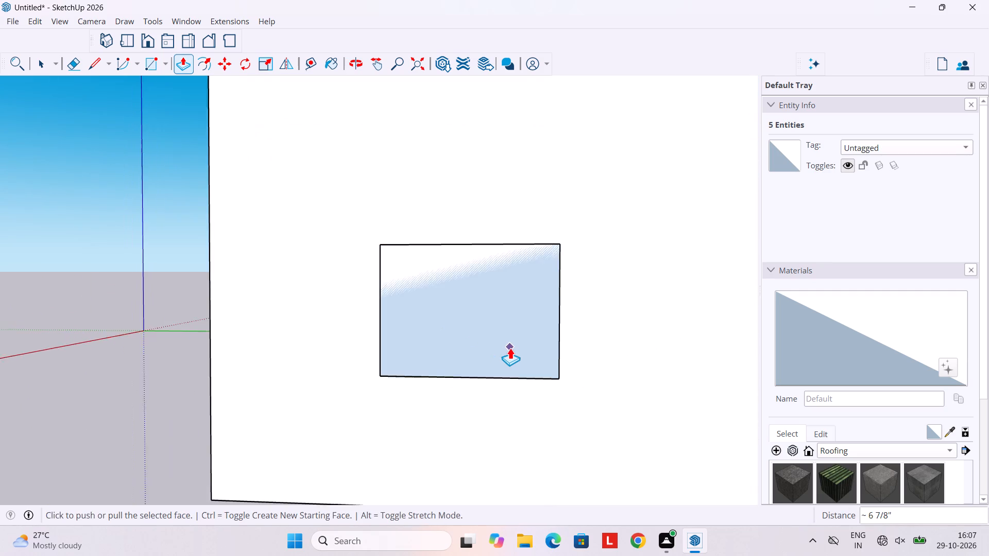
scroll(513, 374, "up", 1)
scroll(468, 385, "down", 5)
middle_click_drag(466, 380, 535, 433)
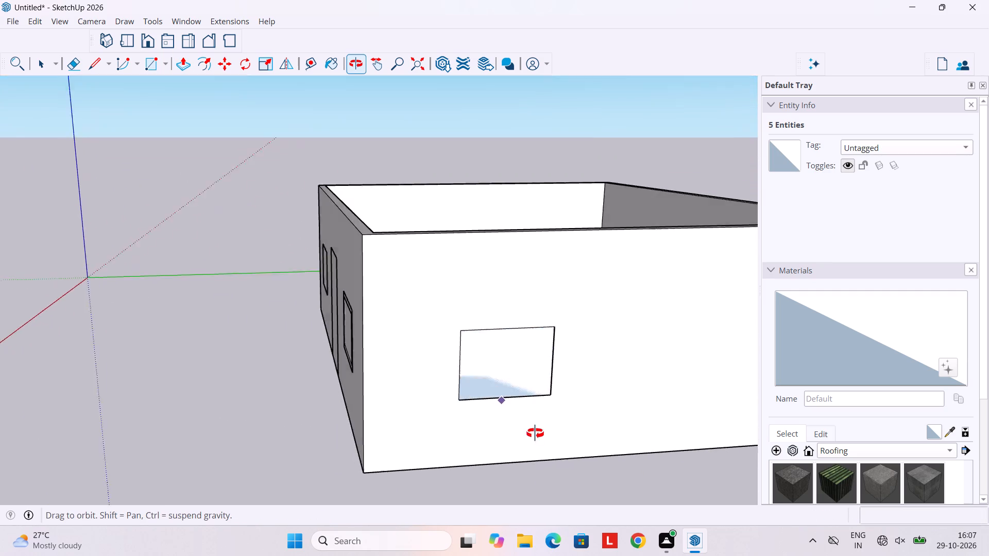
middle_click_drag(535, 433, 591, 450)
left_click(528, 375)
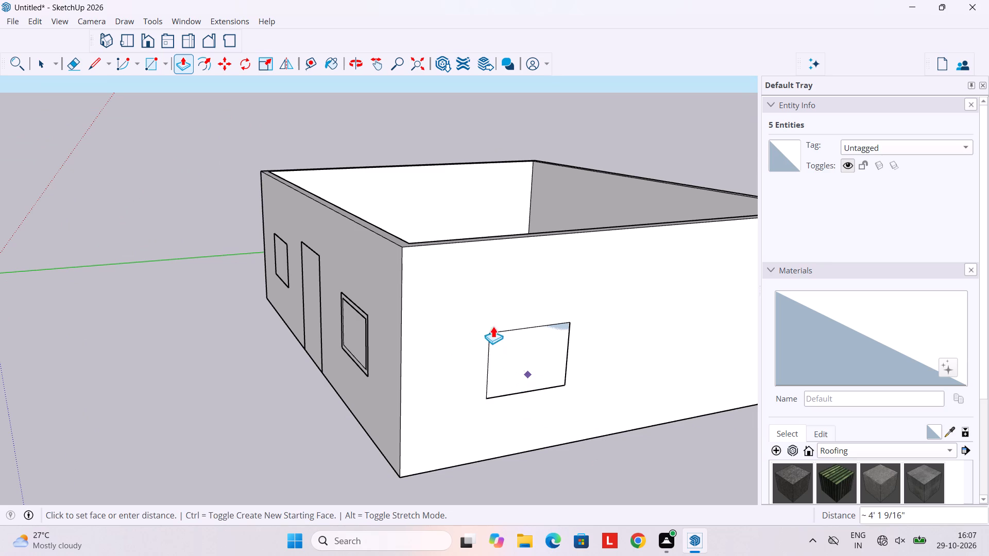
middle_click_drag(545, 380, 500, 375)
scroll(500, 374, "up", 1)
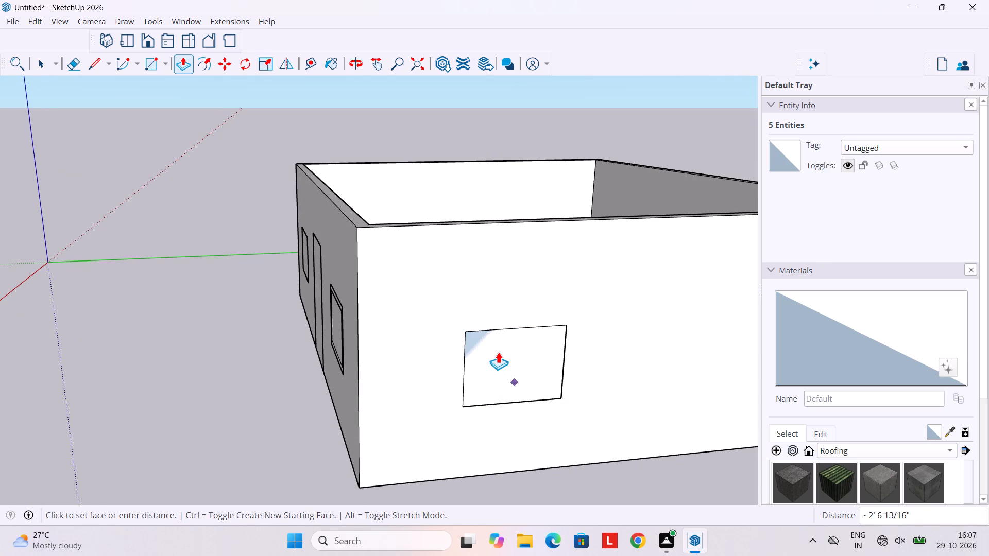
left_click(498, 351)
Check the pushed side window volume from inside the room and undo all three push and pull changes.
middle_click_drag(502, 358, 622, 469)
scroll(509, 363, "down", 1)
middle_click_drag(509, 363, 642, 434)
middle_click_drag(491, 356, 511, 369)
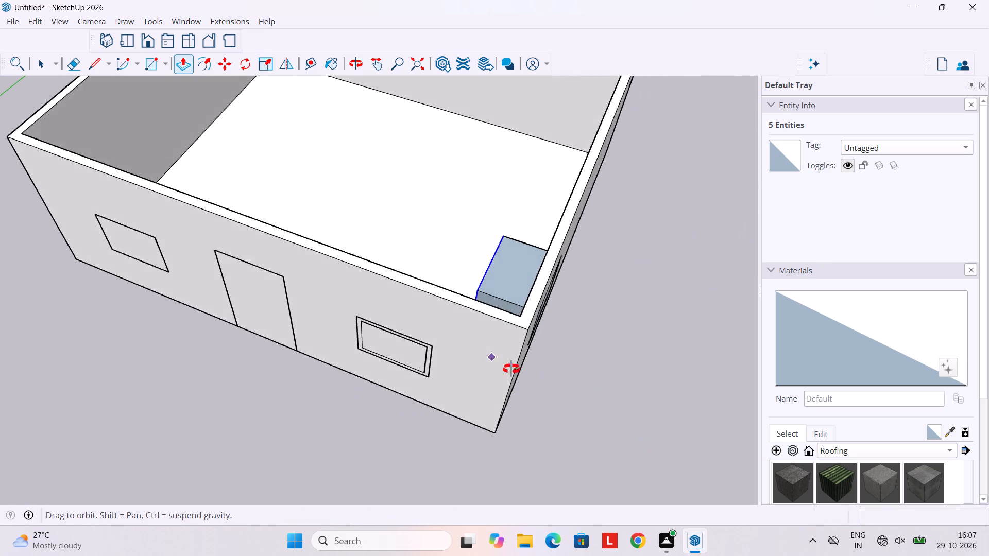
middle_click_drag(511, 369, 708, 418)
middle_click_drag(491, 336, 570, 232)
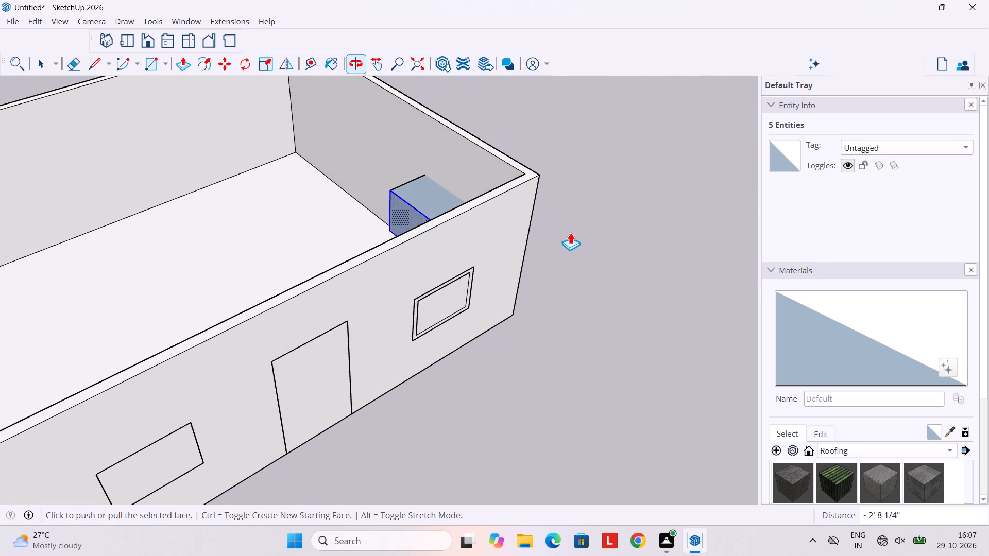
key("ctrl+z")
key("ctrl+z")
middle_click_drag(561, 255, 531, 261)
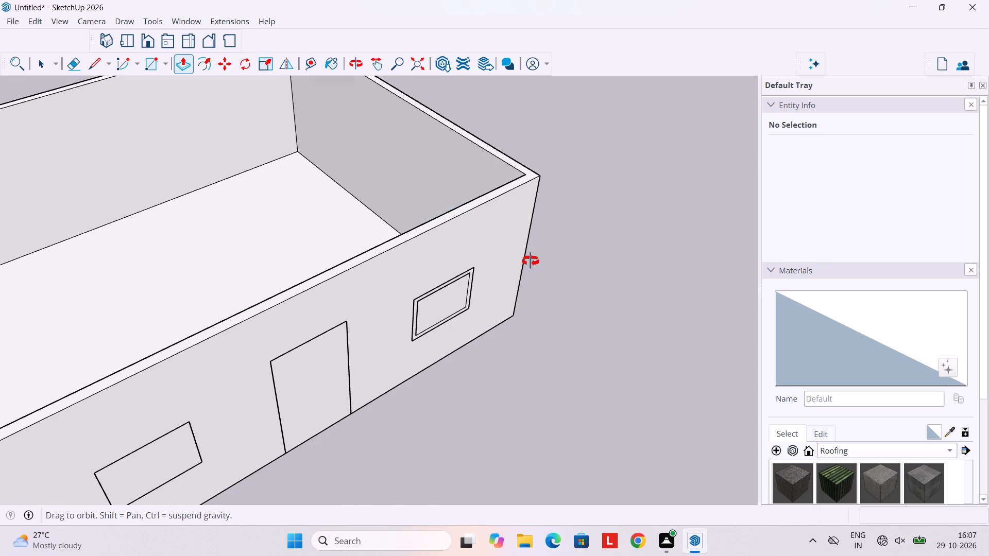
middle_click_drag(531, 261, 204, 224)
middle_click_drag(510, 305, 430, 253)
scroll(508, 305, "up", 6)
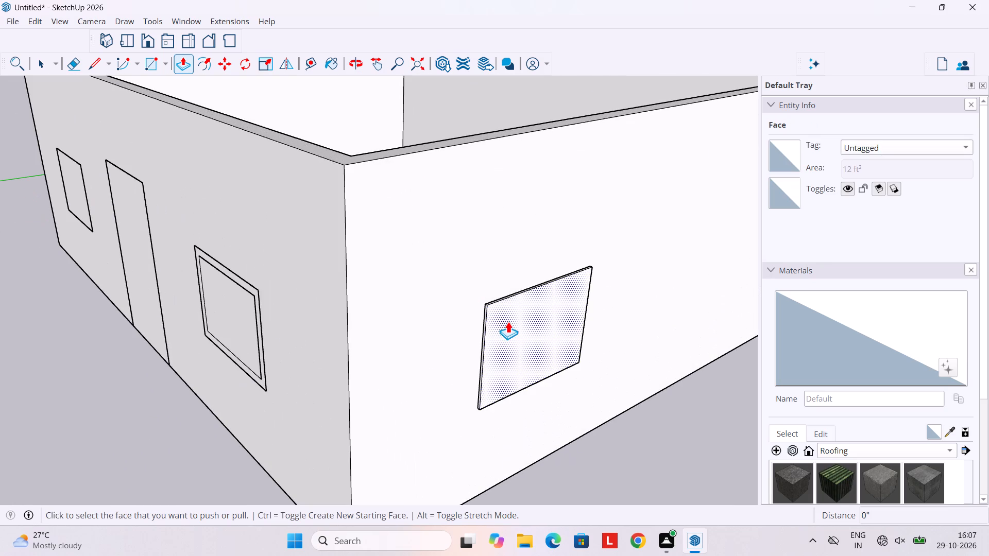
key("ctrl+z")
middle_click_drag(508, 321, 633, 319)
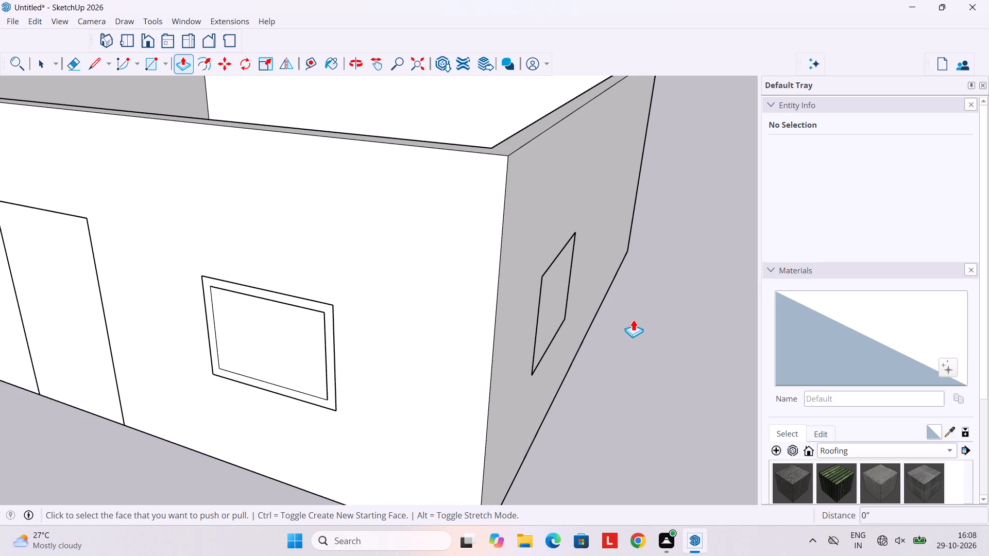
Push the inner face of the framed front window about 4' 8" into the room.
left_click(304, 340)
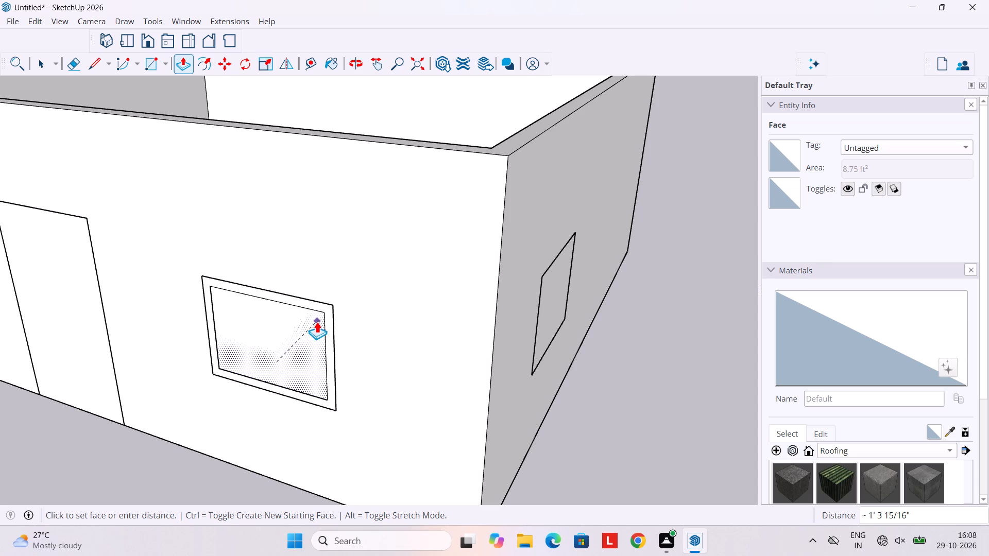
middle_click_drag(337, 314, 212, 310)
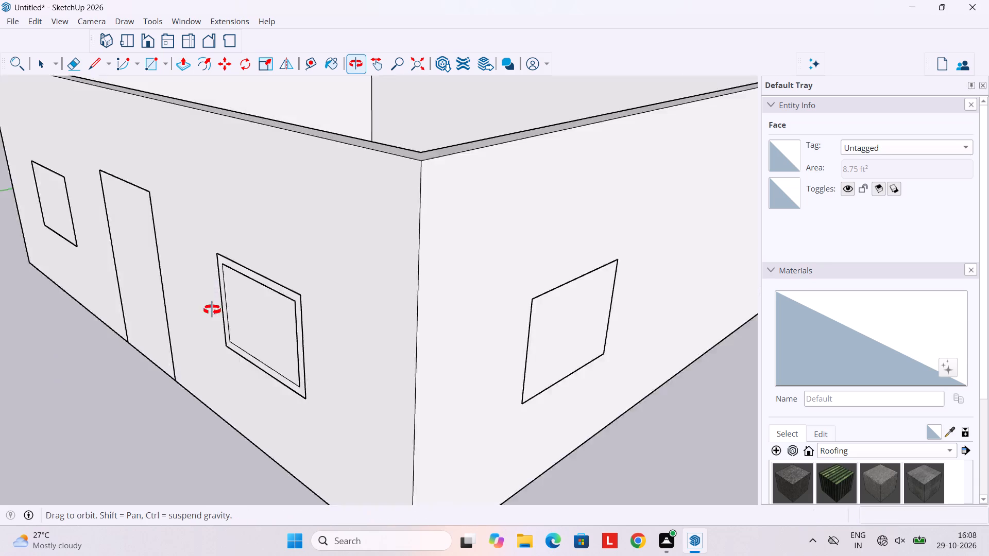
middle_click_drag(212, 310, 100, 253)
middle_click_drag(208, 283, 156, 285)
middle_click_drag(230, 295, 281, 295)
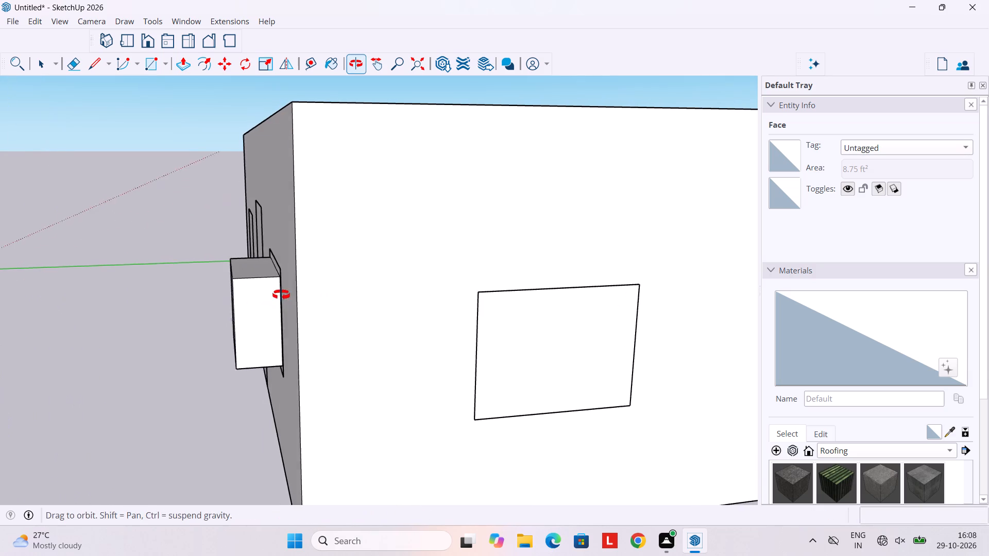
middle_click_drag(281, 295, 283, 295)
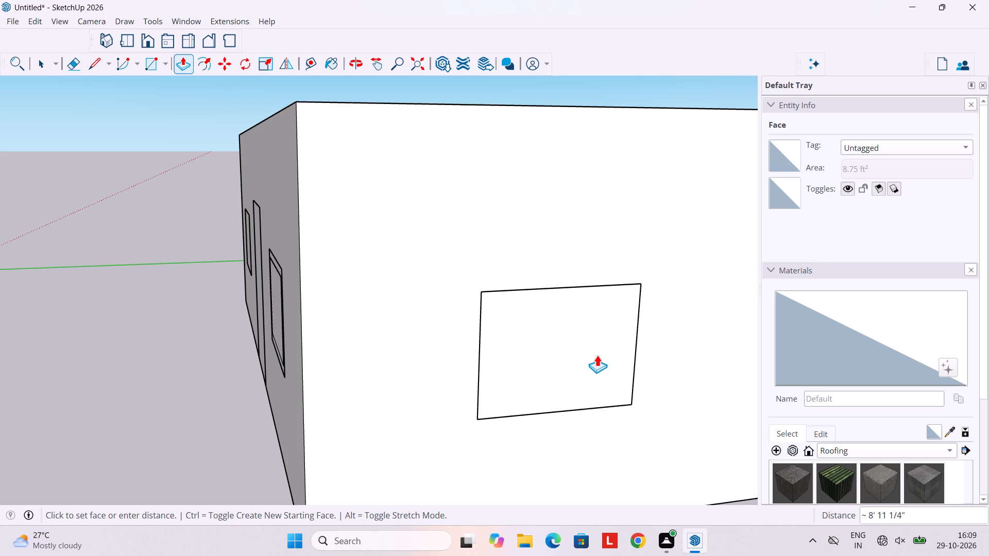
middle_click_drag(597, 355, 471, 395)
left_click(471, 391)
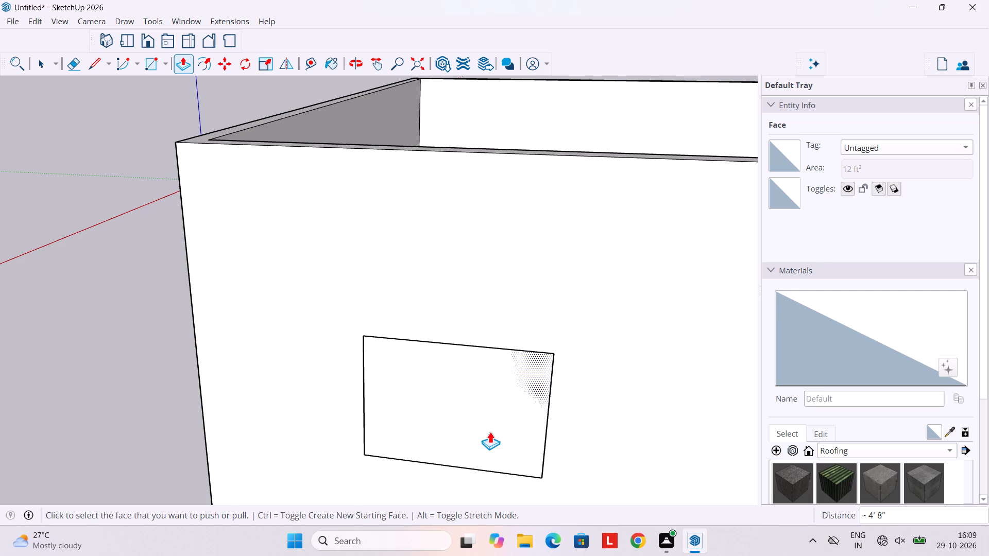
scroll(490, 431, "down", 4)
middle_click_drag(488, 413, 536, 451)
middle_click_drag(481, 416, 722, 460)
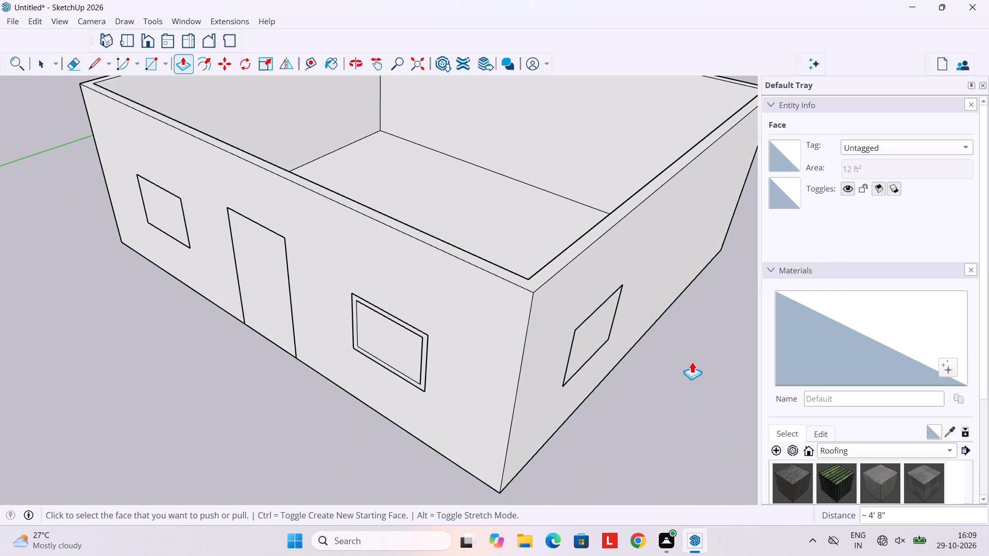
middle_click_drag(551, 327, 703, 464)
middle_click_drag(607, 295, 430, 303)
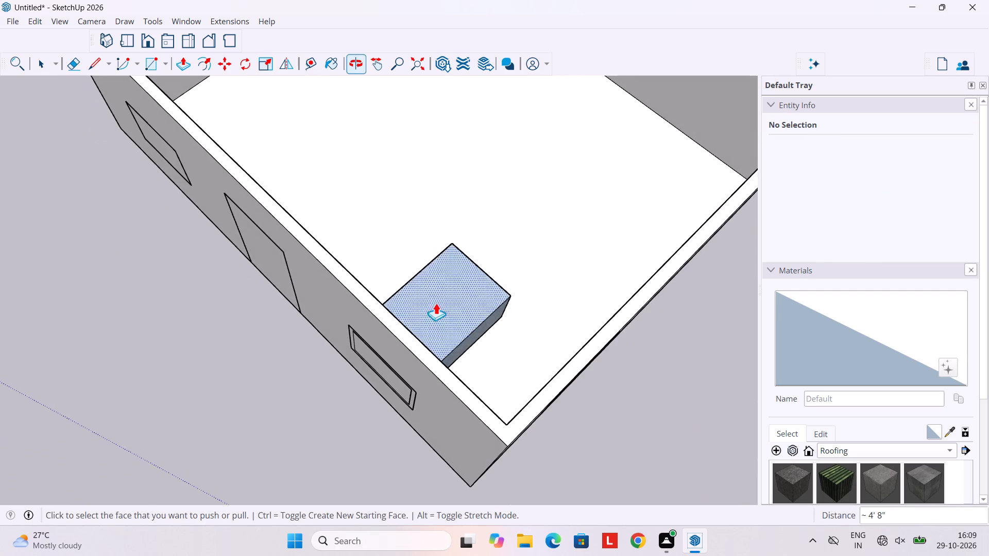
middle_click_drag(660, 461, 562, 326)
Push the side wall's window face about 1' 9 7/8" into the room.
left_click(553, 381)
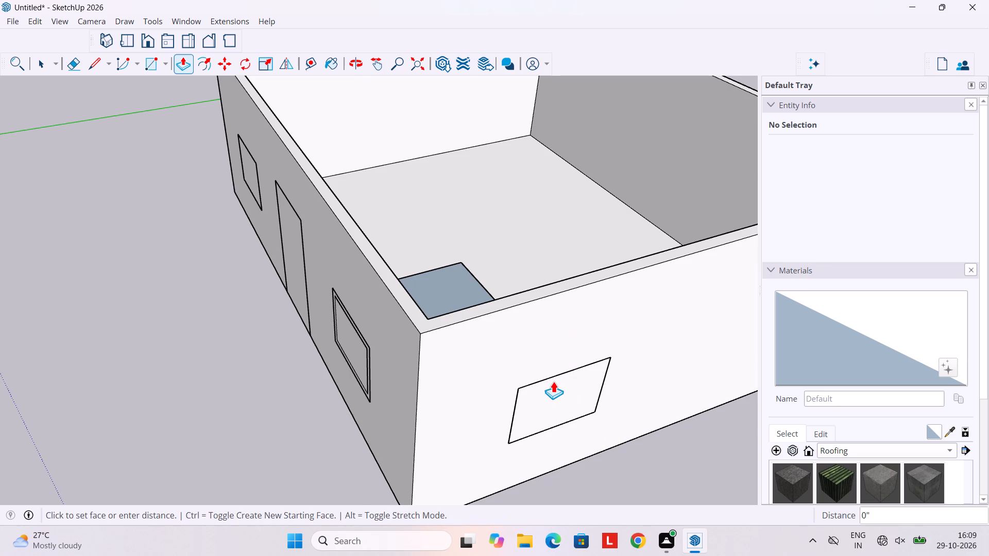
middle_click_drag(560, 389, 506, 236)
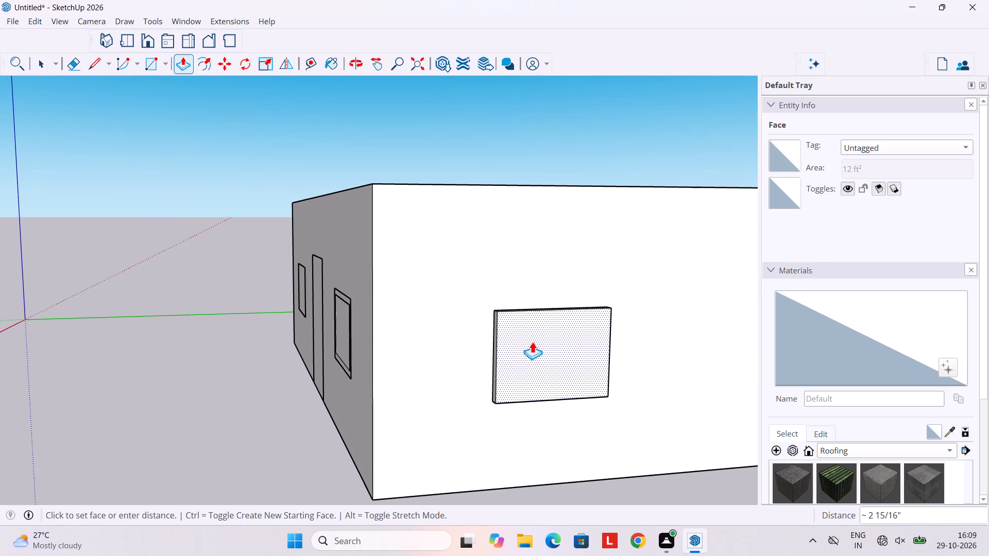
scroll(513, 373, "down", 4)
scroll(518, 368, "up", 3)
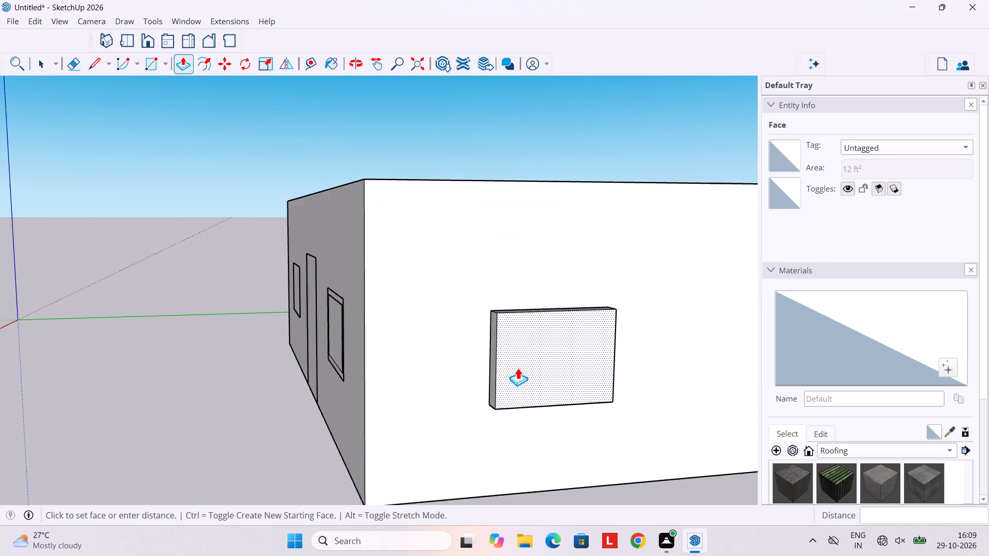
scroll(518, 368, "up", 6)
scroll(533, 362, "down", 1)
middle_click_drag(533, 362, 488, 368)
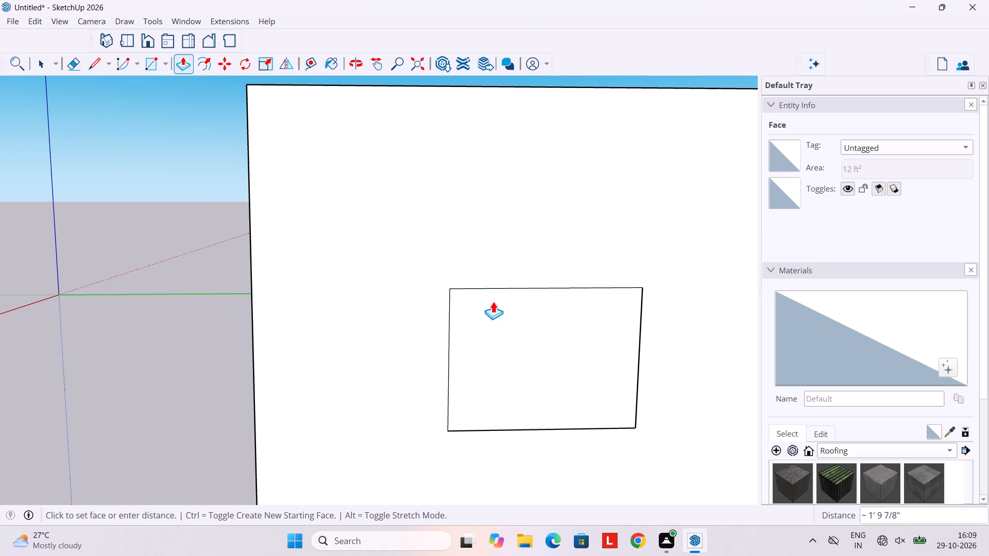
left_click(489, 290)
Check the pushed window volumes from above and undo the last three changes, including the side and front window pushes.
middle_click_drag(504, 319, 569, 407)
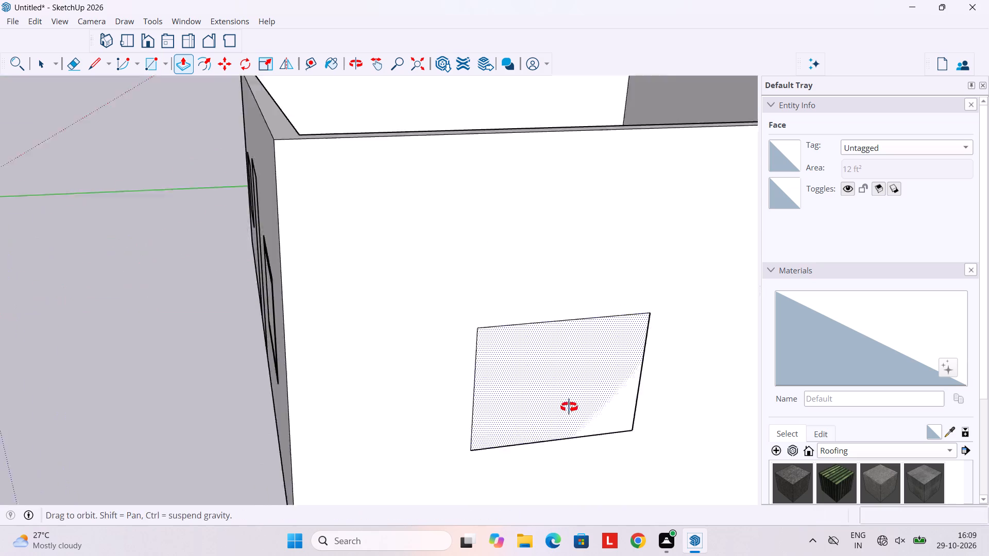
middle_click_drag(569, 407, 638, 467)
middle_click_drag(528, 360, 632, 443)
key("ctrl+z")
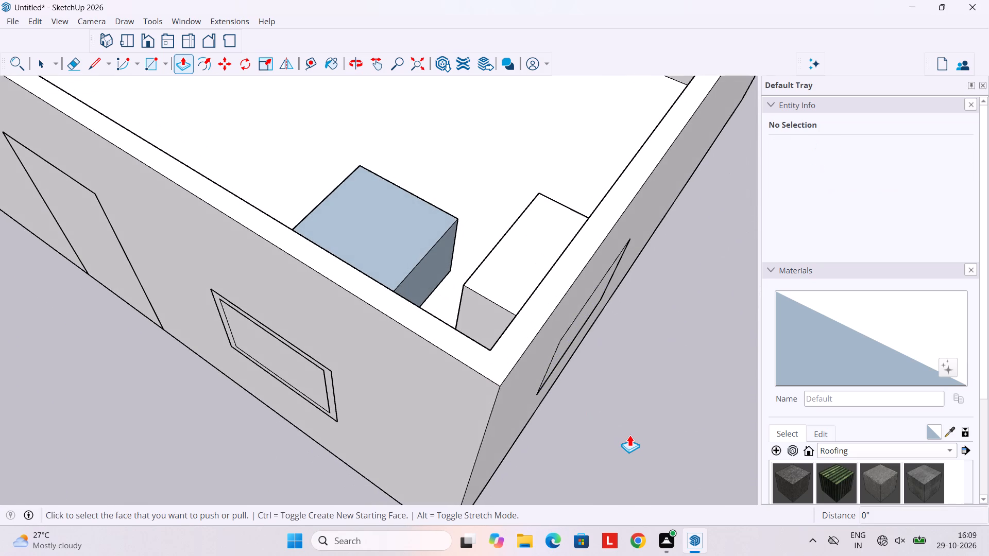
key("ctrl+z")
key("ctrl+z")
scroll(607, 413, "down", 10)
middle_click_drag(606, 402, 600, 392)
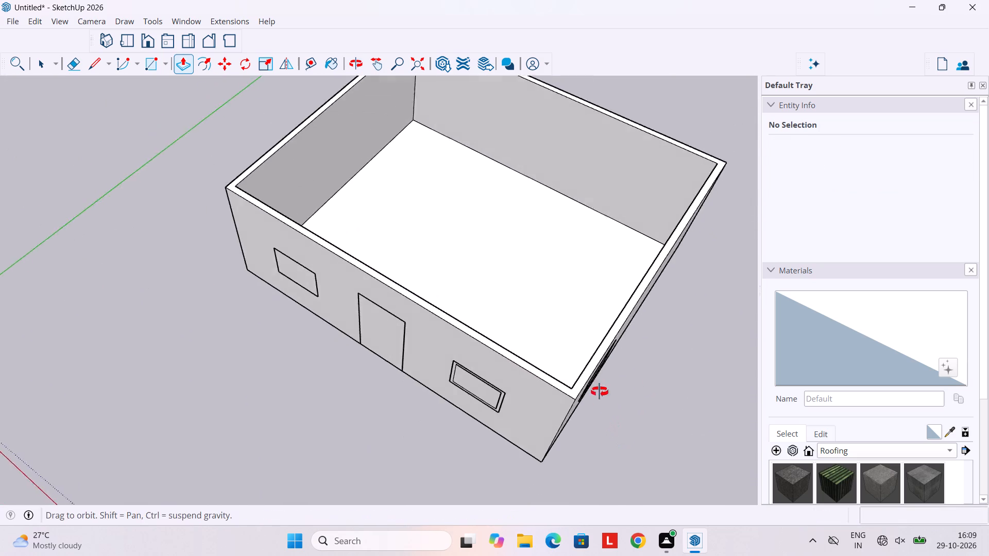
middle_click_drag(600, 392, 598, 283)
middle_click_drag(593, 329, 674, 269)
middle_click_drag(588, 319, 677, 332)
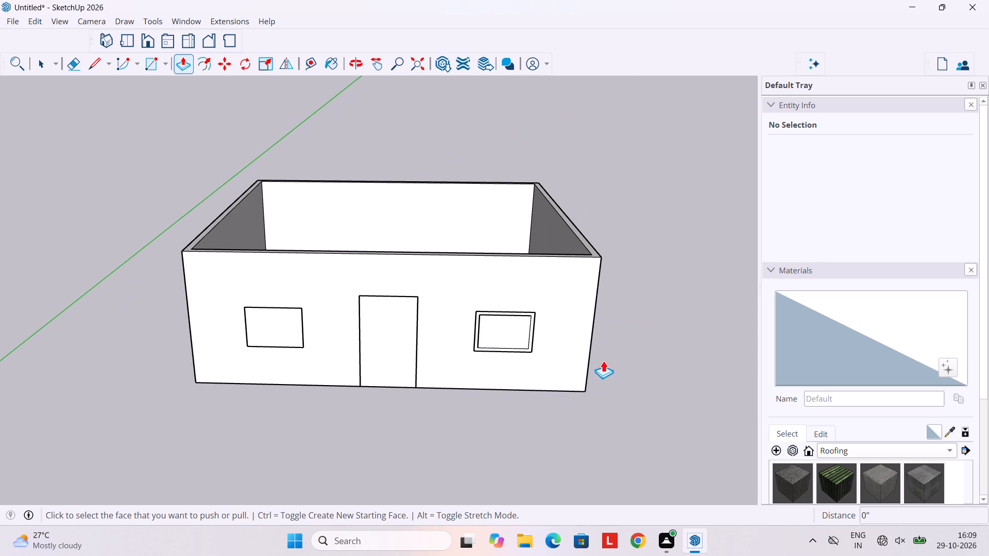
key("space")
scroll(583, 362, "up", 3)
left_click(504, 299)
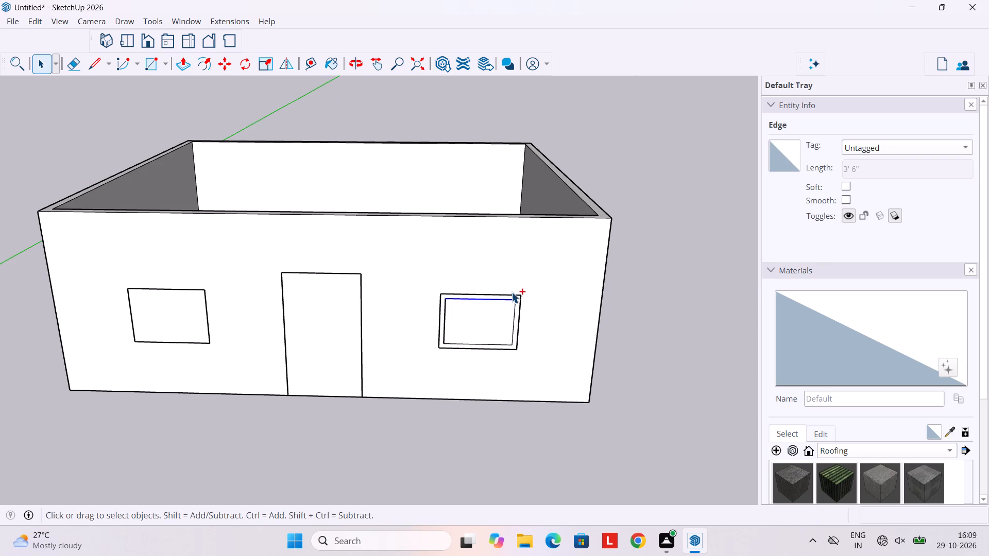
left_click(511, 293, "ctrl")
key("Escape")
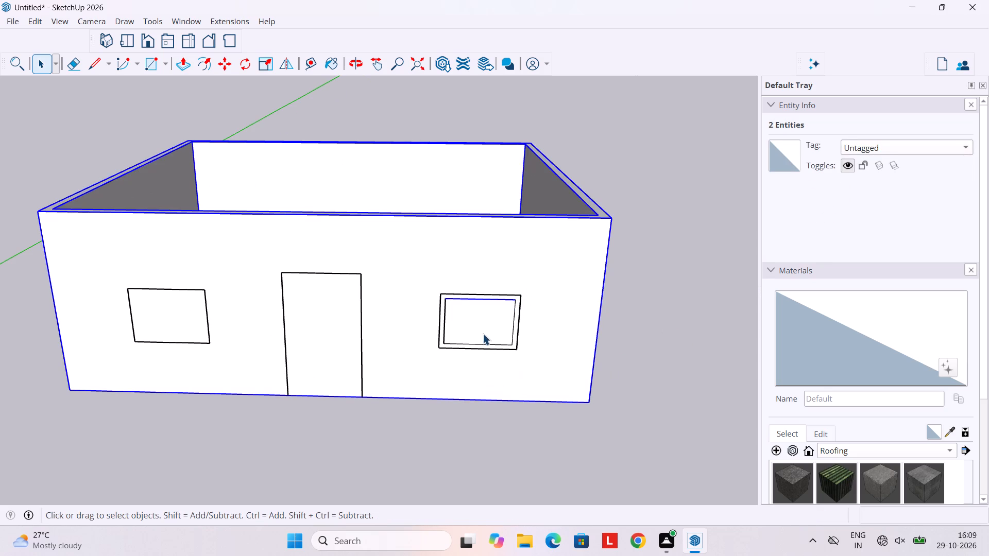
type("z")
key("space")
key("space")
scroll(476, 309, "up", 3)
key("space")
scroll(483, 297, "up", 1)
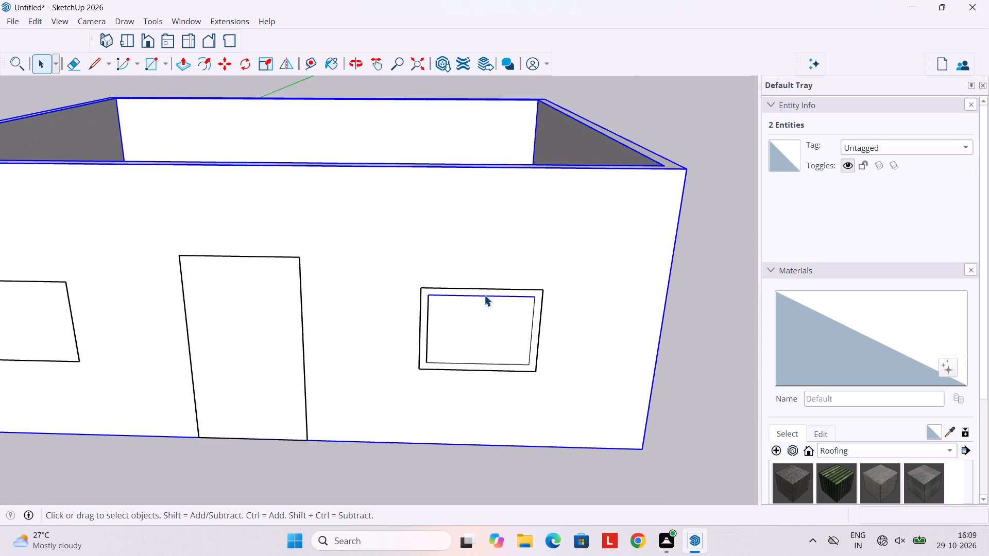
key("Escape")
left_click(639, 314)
Delete the top and right edges of both the inner and outer outlines of the framed front window.
left_click(510, 297)
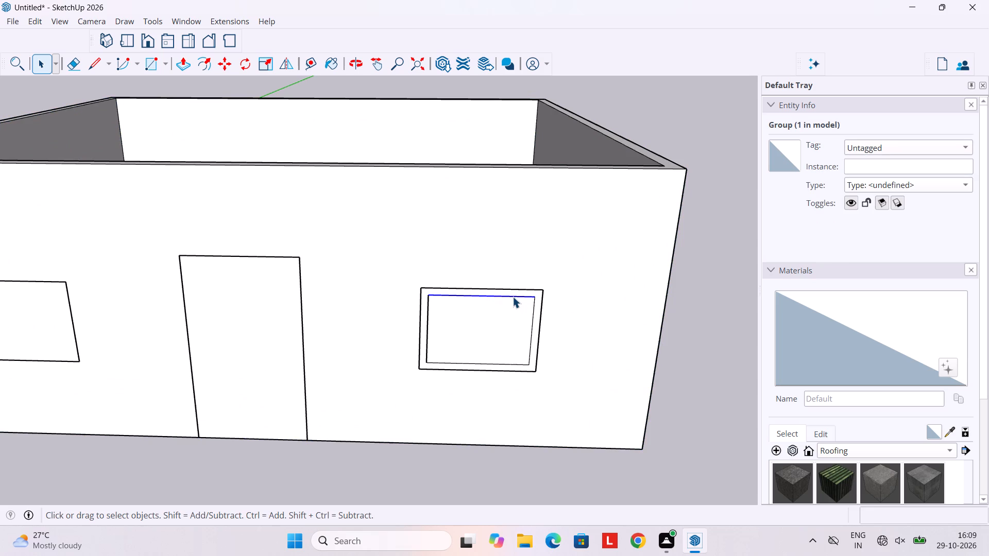
key("Delete")
left_click(519, 289)
key("Delete")
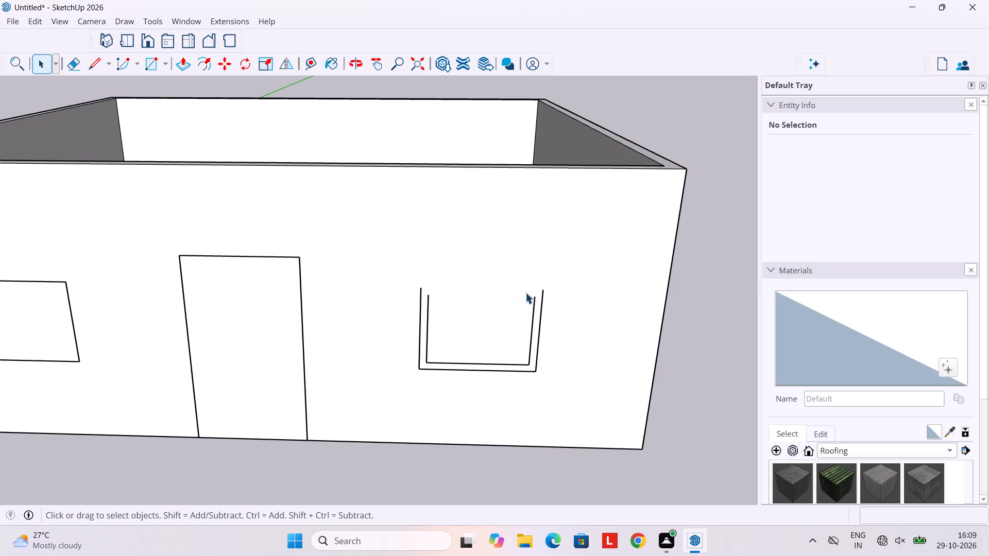
left_click(533, 306)
key("Delete")
left_click(541, 314)
key("Delete")
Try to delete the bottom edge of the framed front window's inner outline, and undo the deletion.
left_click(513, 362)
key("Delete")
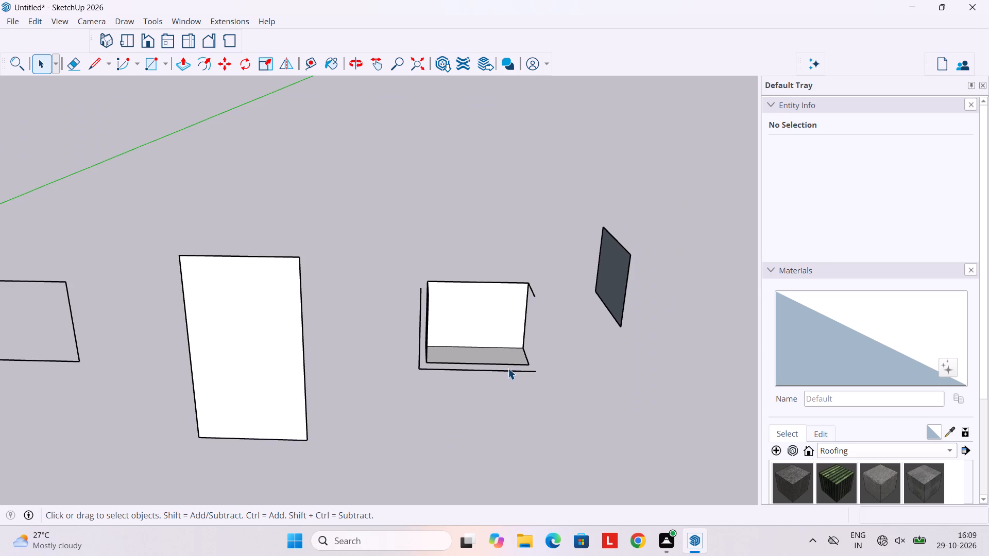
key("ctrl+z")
Delete the inner and outer bottom edges of the framed front window, leaving the wall group in place.
scroll(508, 370, "up", 5)
left_click(501, 357)
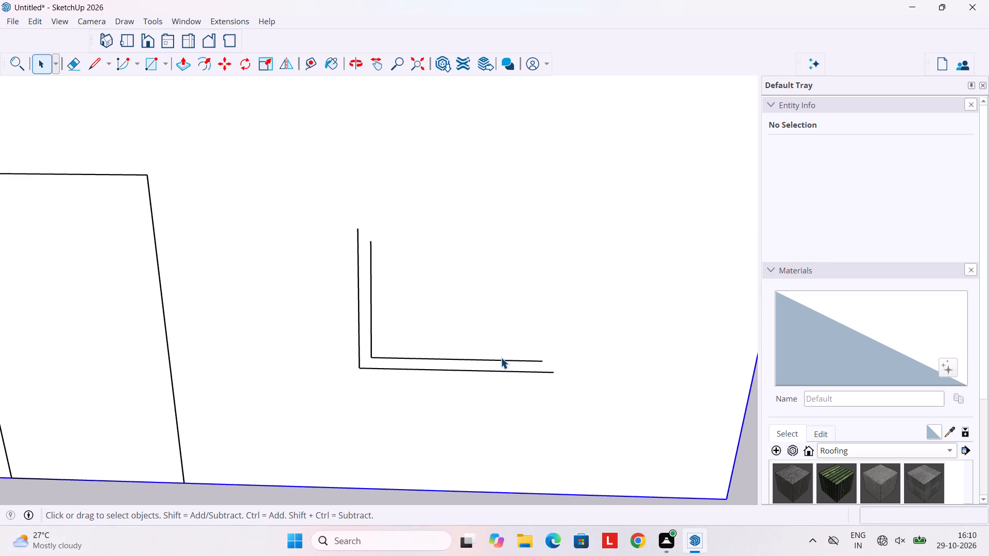
left_click(501, 360)
key("Delete")
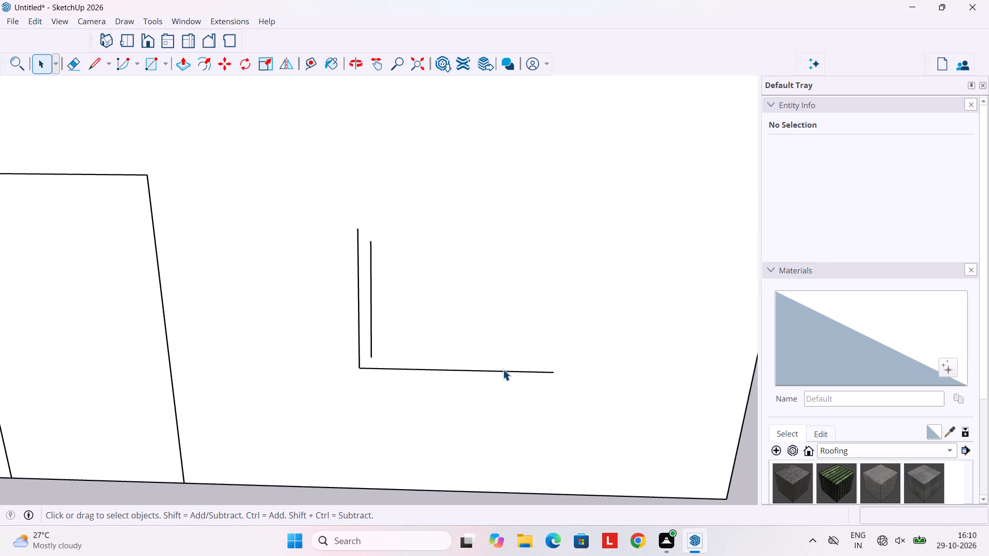
left_click(503, 369)
left_click(503, 369)
left_click(503, 368)
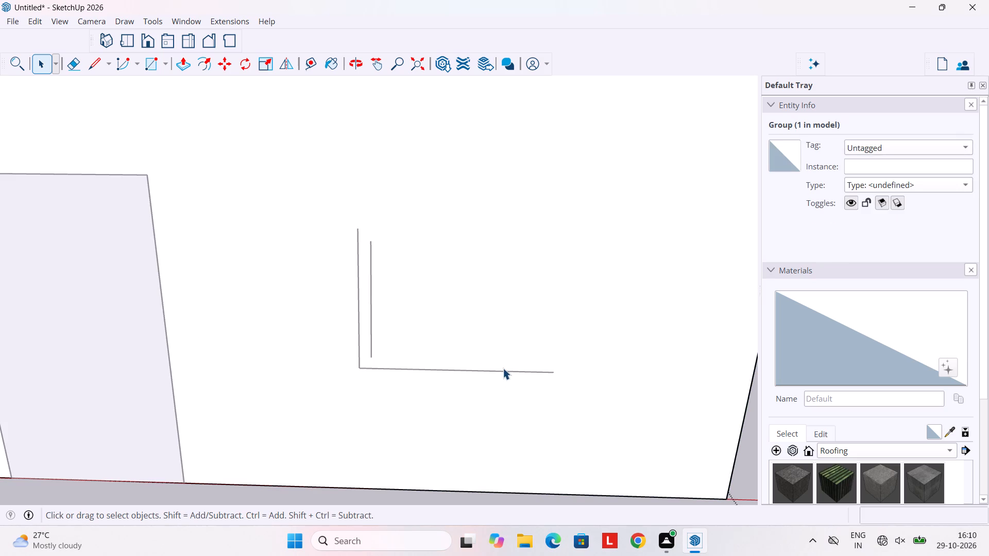
scroll(490, 372, "up", 4)
key("Escape")
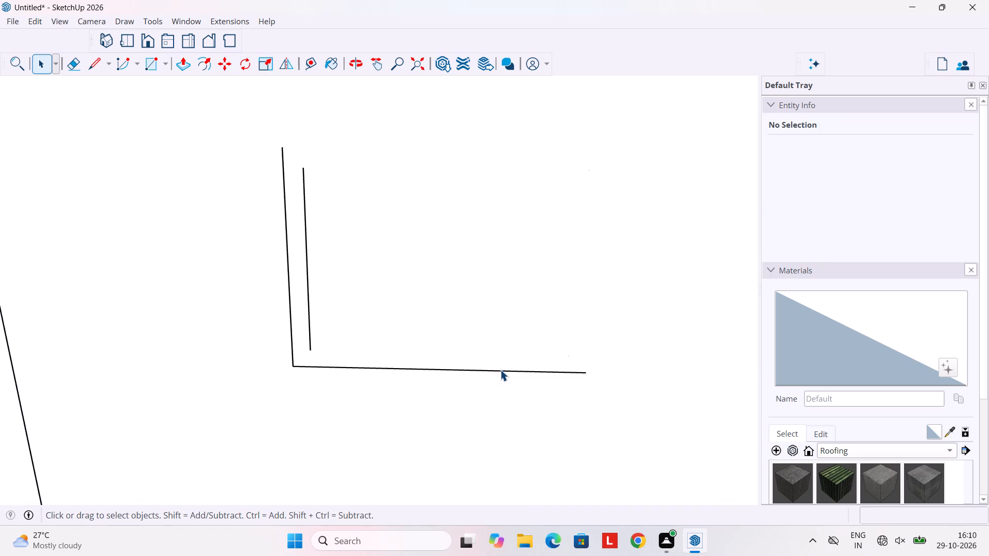
left_click(500, 370)
key("Delete")
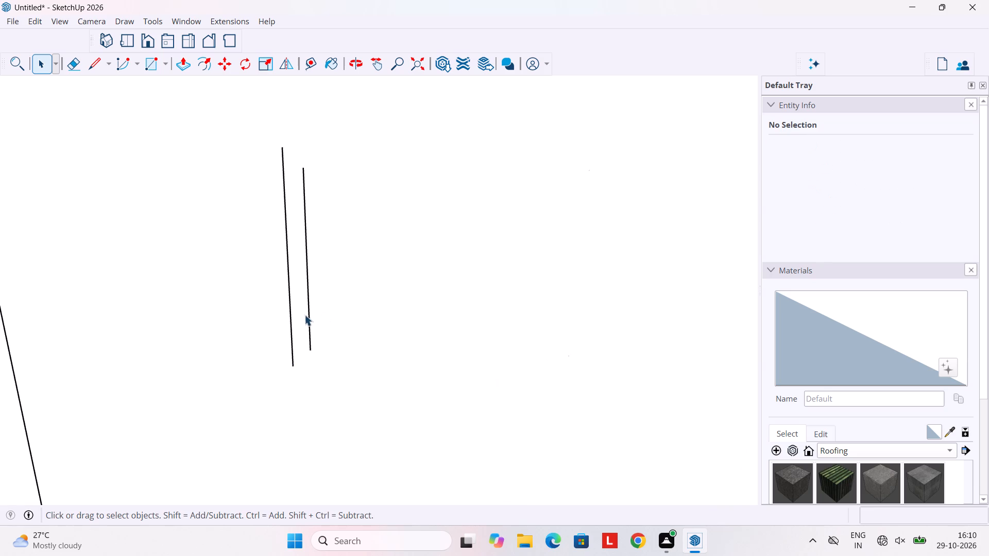
Delete the remaining inner and outer left edges of the framed front window.
left_click(308, 315)
double_click(308, 315)
key("Delete")
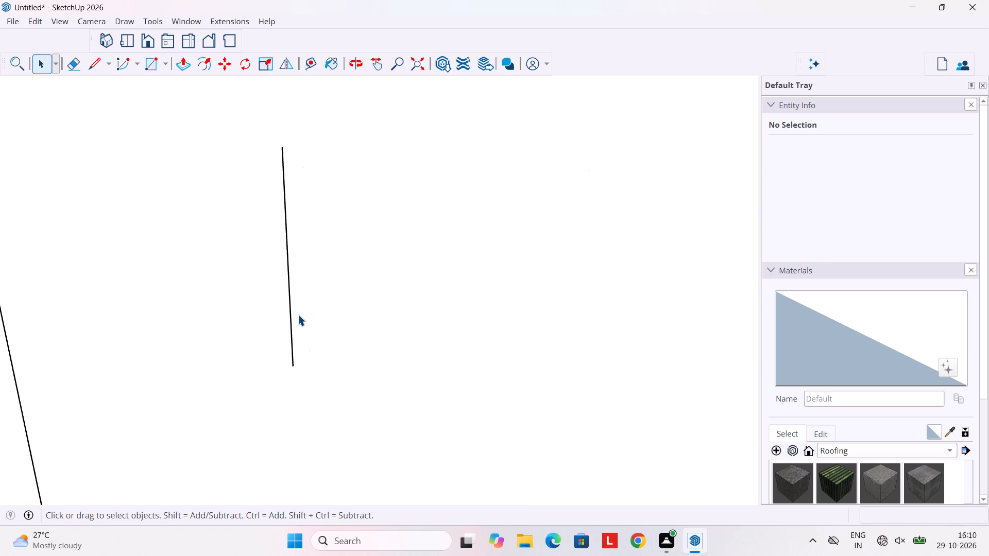
left_click(292, 316)
key("Delete")
Examine the front wall from outside and inside the room for leftover geometry of the removed window.
scroll(292, 316, "down", 10)
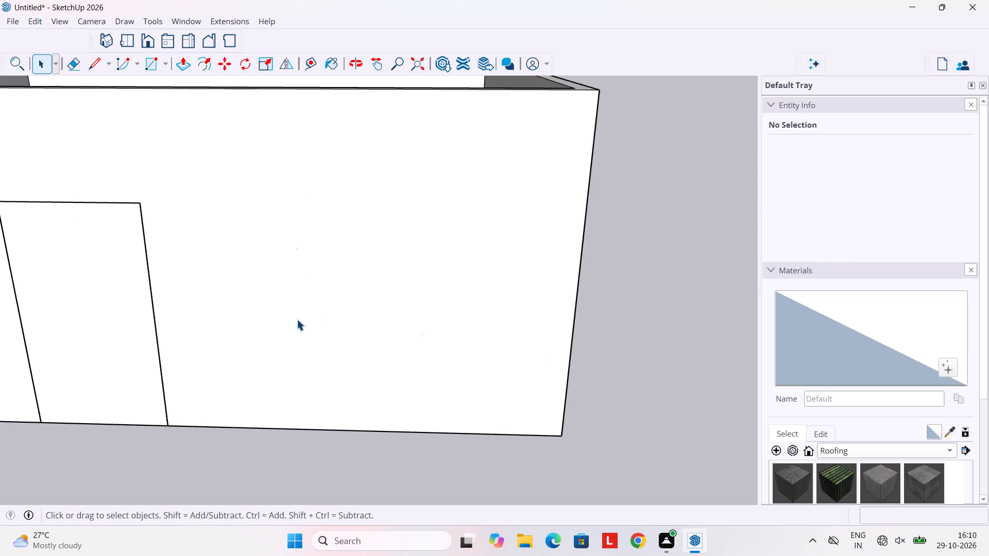
scroll(298, 319, "up", 1)
middle_click_drag(321, 329, 584, 334)
middle_click_drag(486, 333, 341, 338)
middle_click_drag(376, 330, 405, 330)
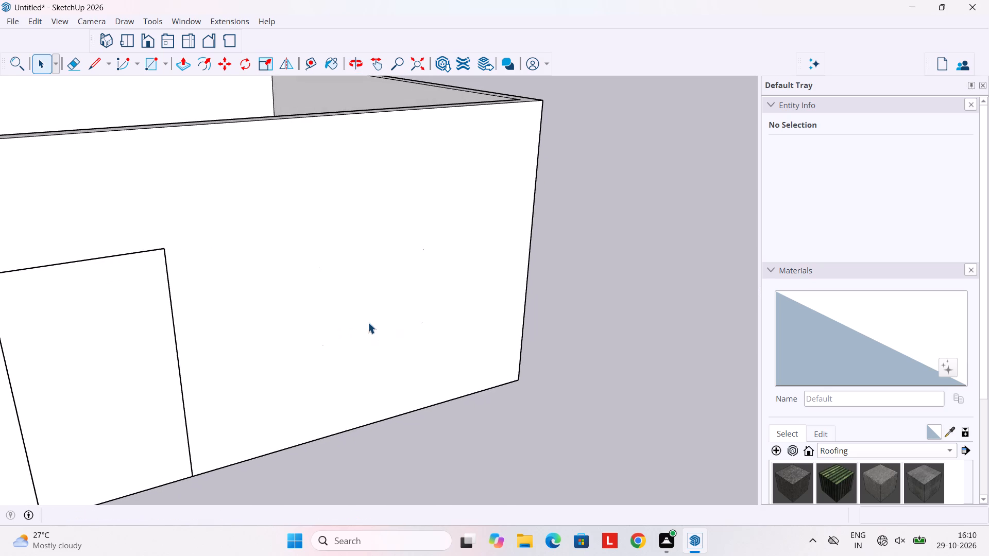
middle_click_drag(360, 322, 610, 320, "shift")
middle_click_drag(411, 323, 565, 277)
middle_click_drag(555, 287, 426, 308)
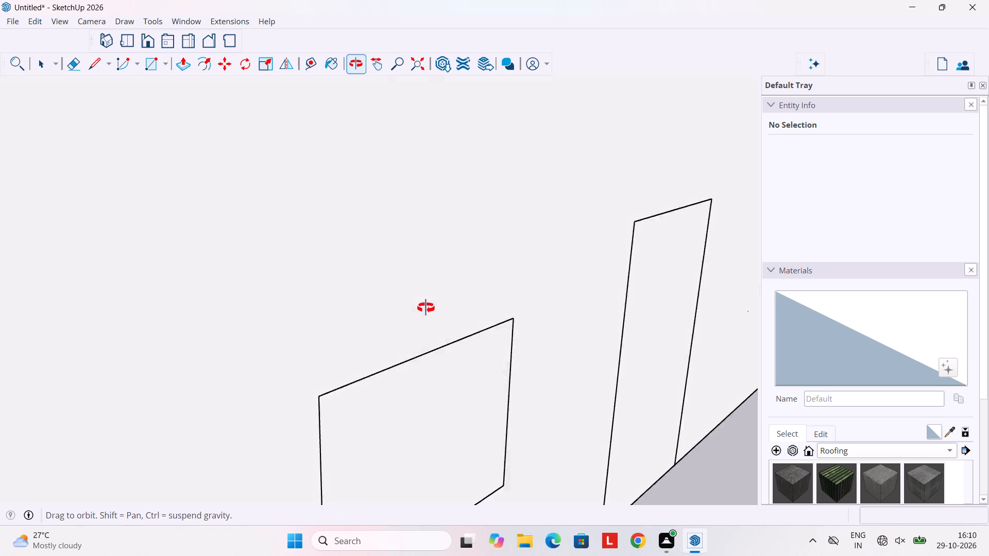
middle_click_drag(426, 308, 363, 290)
middle_click_drag(424, 294, 455, 198)
middle_click_drag(468, 264, 468, 294)
scroll(468, 264, "down", 8)
middle_click_drag(470, 318, 492, 378)
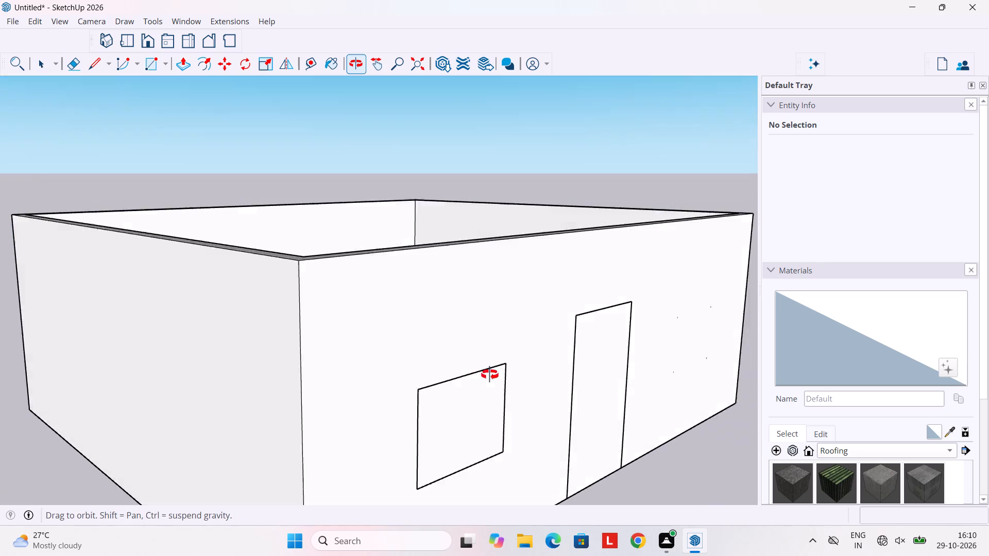
middle_click_drag(492, 378, 675, 496)
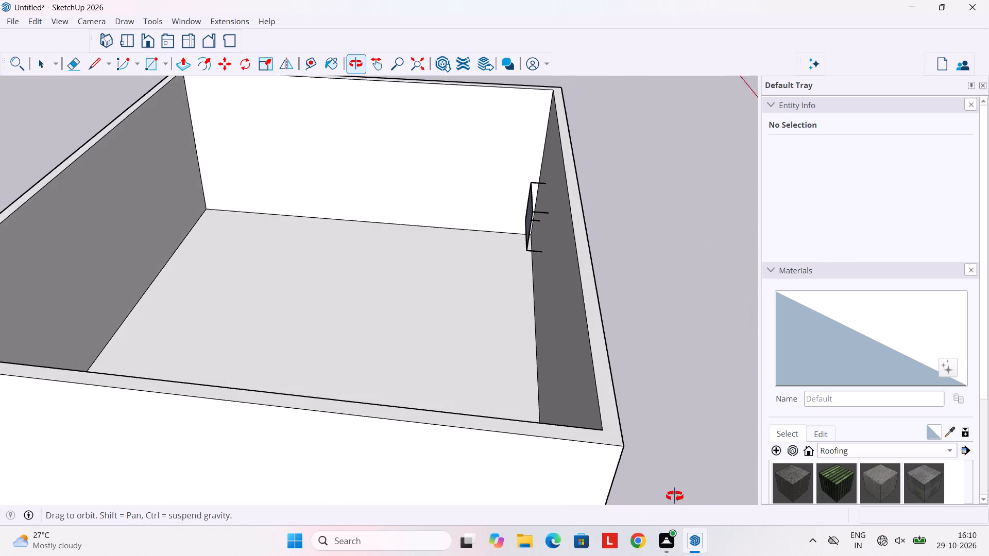
middle_click_drag(675, 496, 676, 493)
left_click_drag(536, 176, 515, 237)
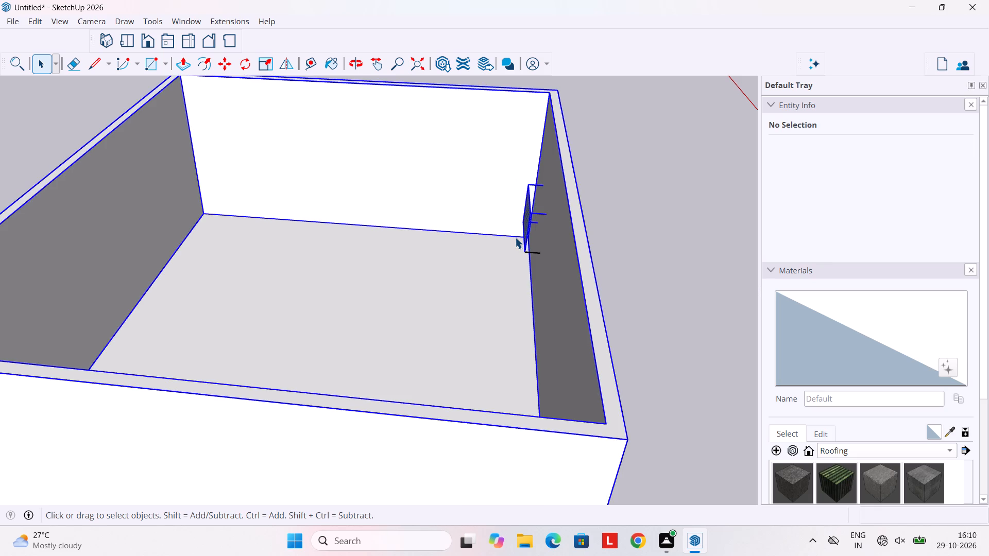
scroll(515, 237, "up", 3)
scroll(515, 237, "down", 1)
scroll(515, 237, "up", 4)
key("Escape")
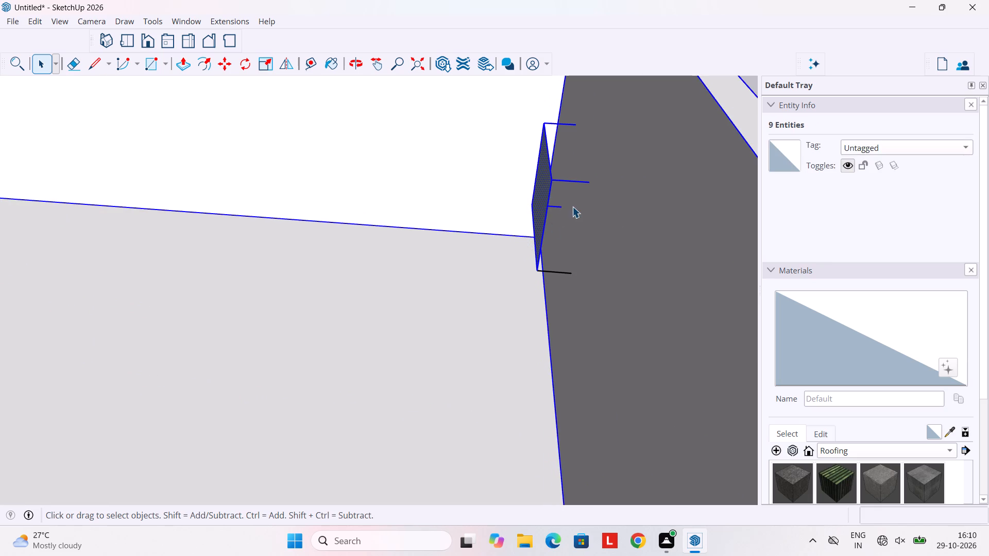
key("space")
Delete all leftover window edges projecting into the room behind the front wall, including the inner rectangle and its short connecting edges.
left_click(550, 205)
left_click(548, 204)
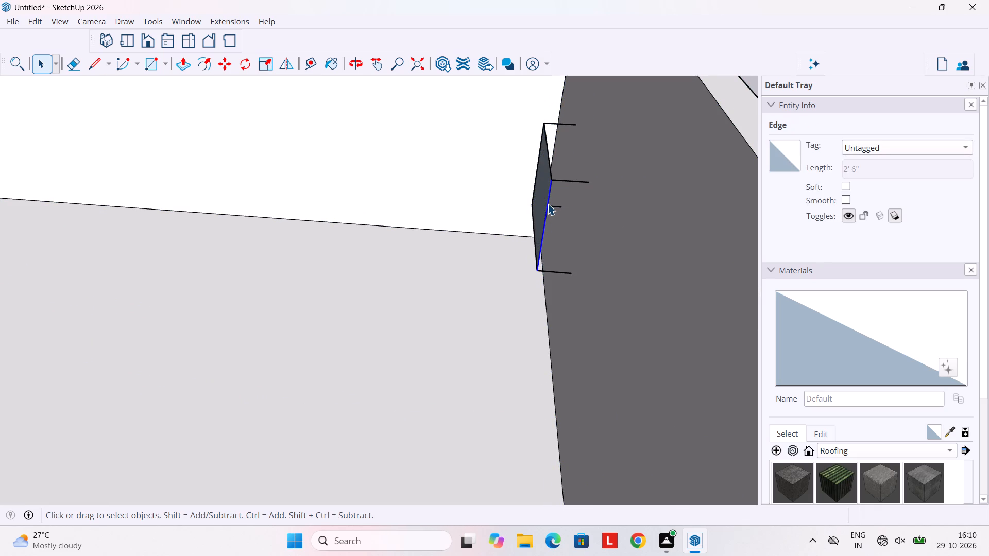
key("Delete")
left_click(562, 182)
key("Delete")
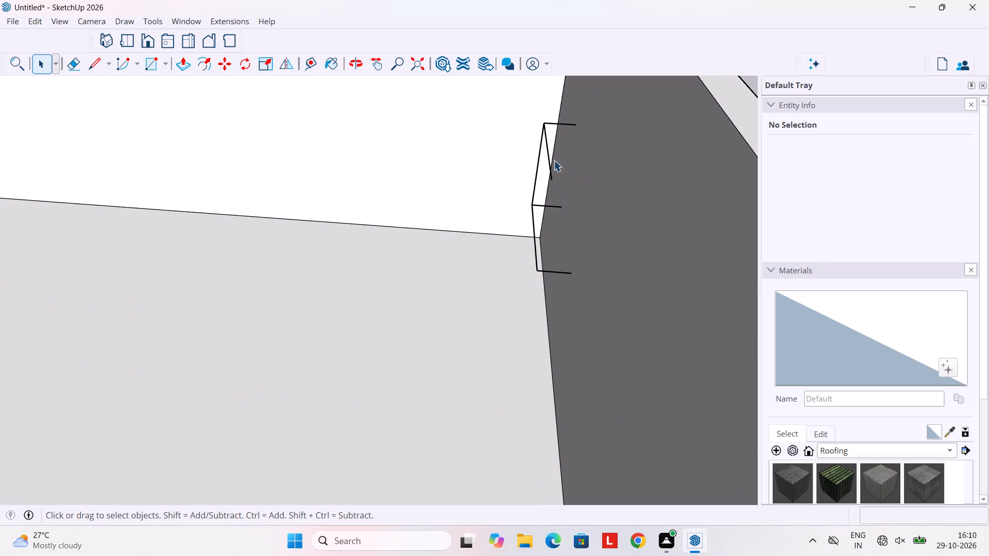
left_click(549, 160)
key("Delete")
left_click(558, 125)
key("Delete")
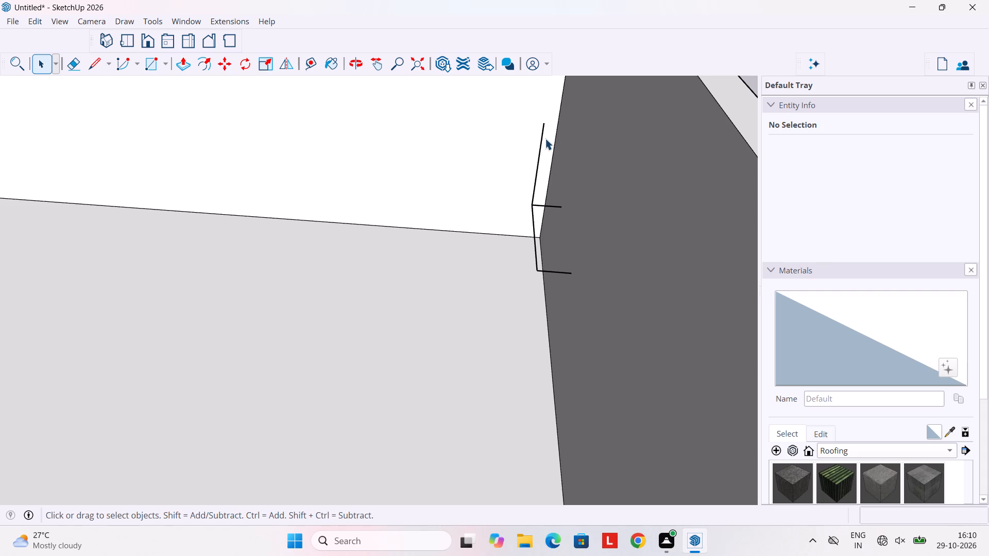
left_click(540, 145)
key("Delete")
left_click(545, 205)
key("Delete")
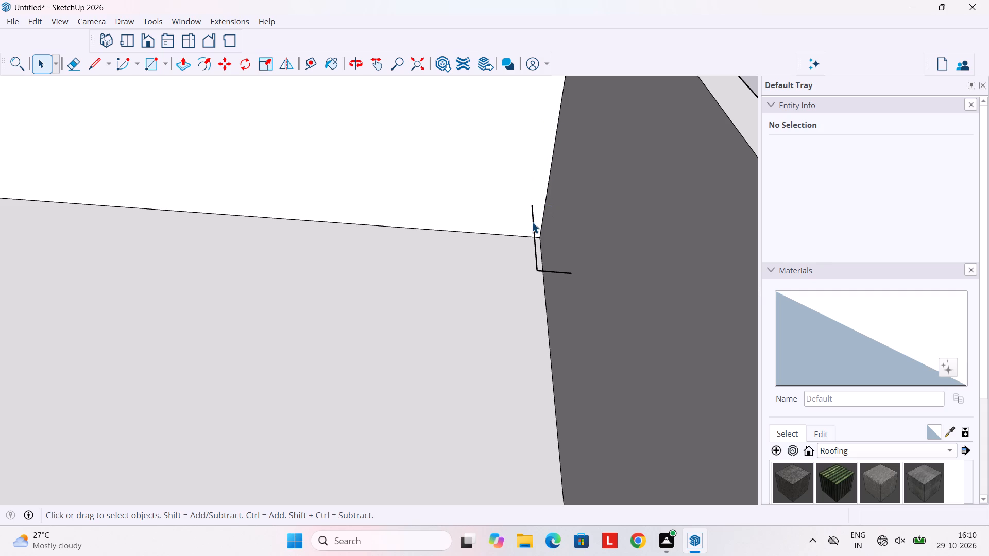
left_click(532, 222)
key("Delete")
left_click(549, 273)
key("Delete")
Explode the room's wall group so the door and window outlines merge with the wall faces.
scroll(549, 273, "down", 9)
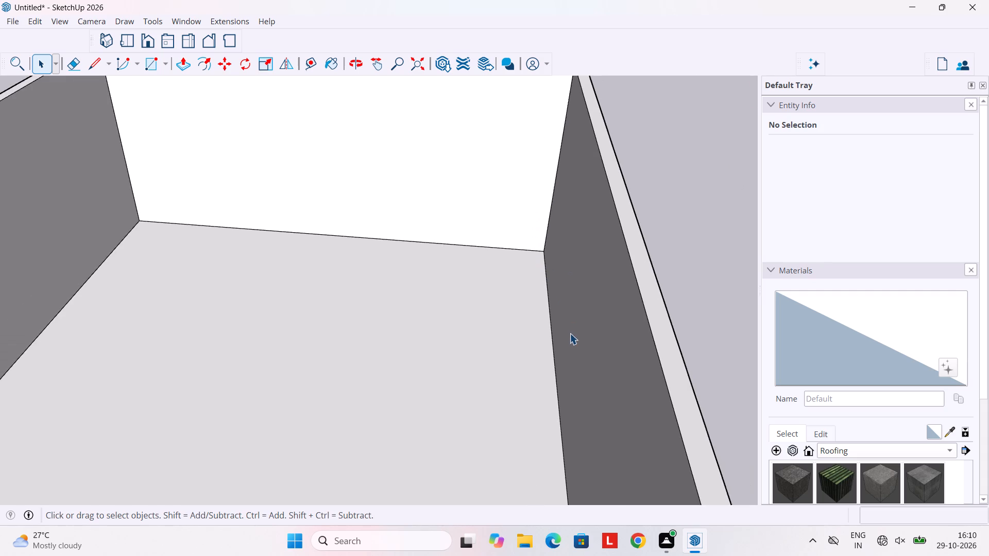
scroll(570, 333, "down", 3)
middle_click_drag(570, 336, 5, 455)
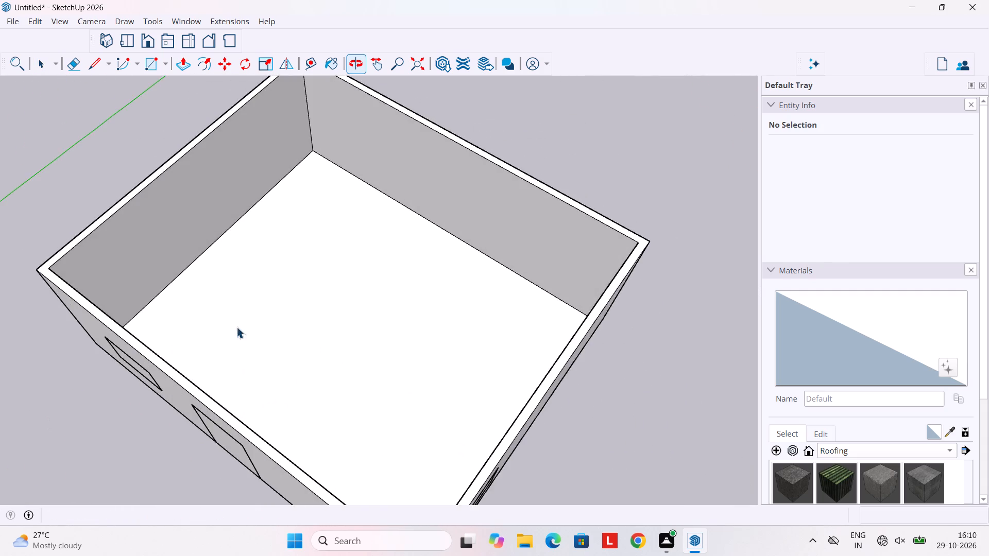
middle_click_drag(245, 322, 451, 197)
scroll(467, 229, "down", 5)
middle_click_drag(558, 299, 281, 210)
middle_click_drag(483, 291, 177, 291)
scroll(299, 340, "up", 4)
middle_click_drag(302, 337, 404, 494)
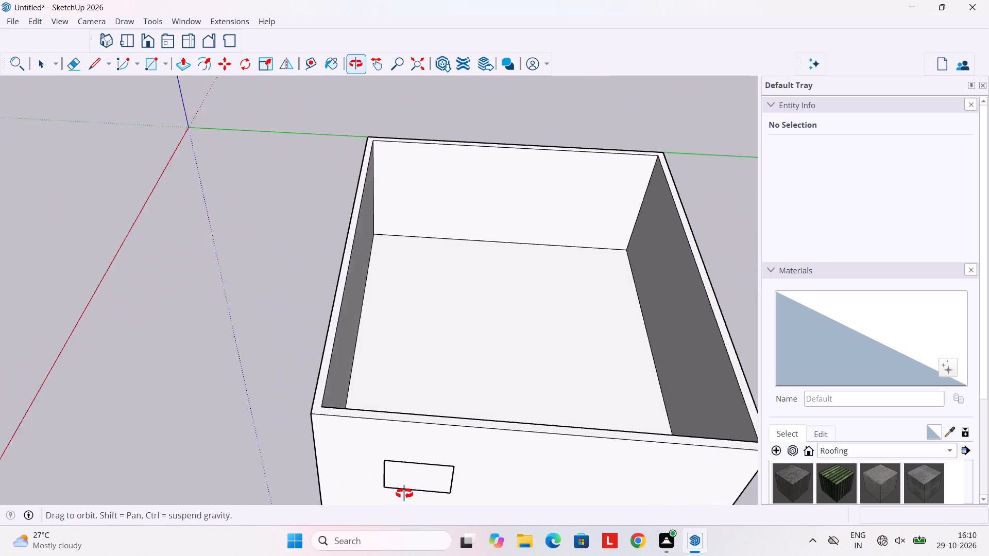
middle_click_drag(404, 494, 548, 412)
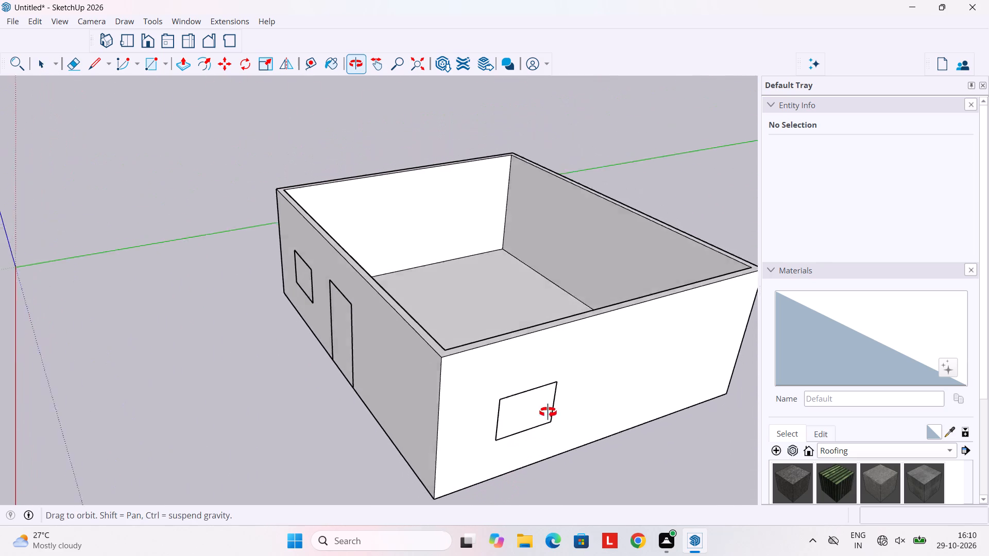
middle_click_drag(548, 412, 553, 404)
left_click(553, 311)
right_click(555, 311)
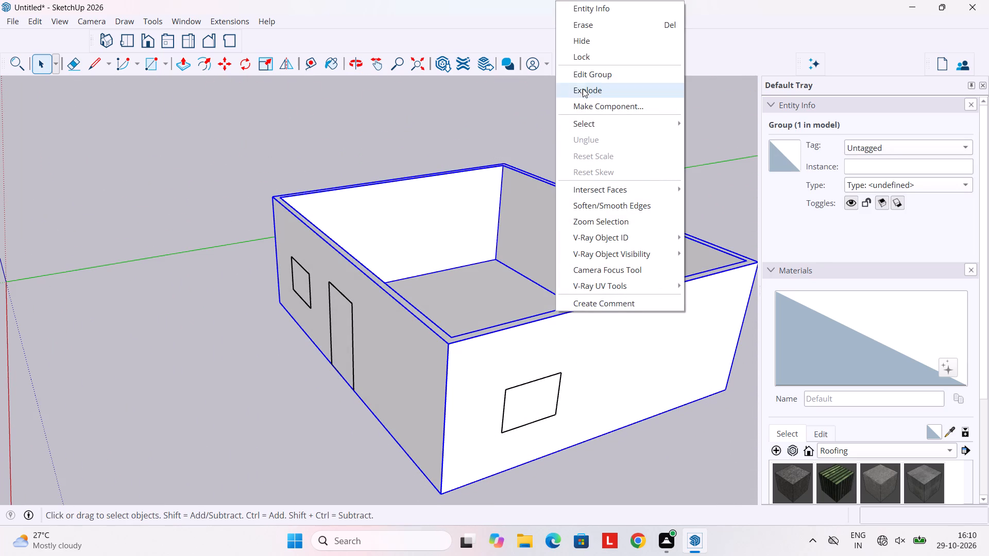
left_click(594, 83)
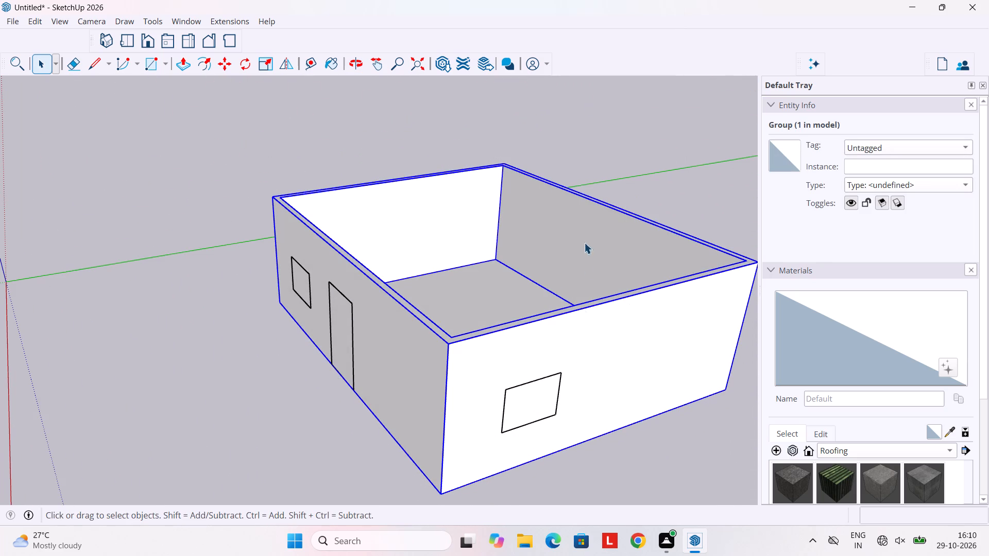
key("space")
key("space")
left_click(567, 311)
left_click(567, 312)
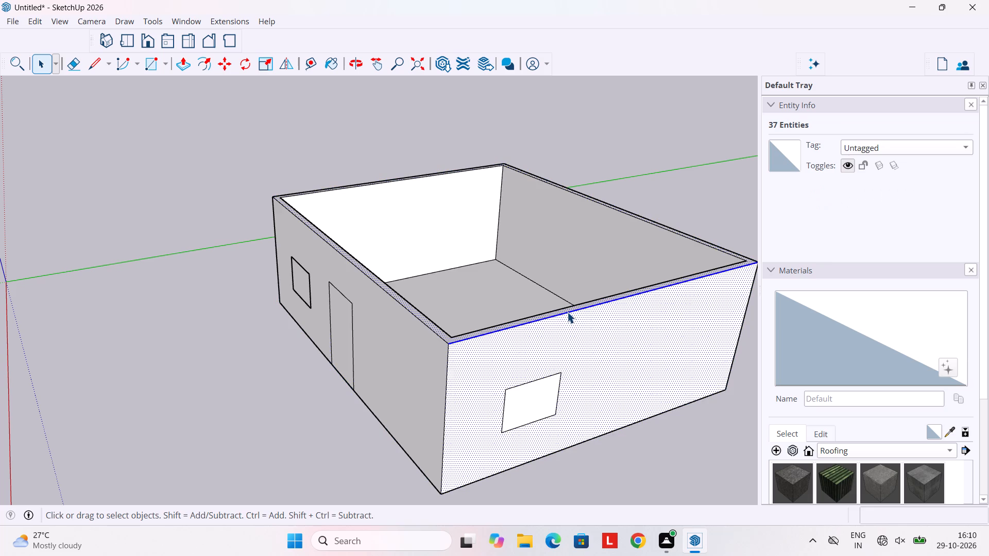
Push the window face on the side wall inward 6" with Push/Pull.
double_click(539, 401)
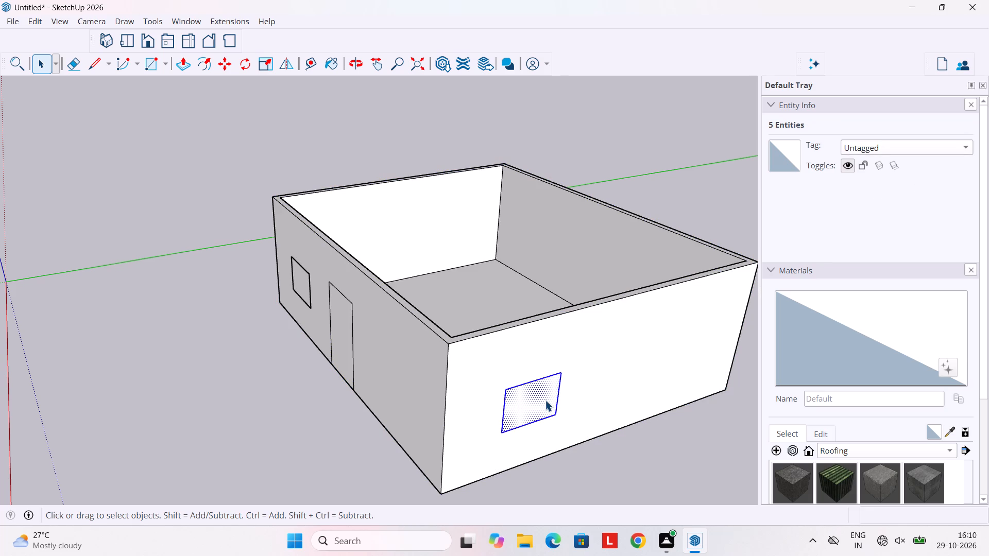
type("p[")
left_click(533, 408)
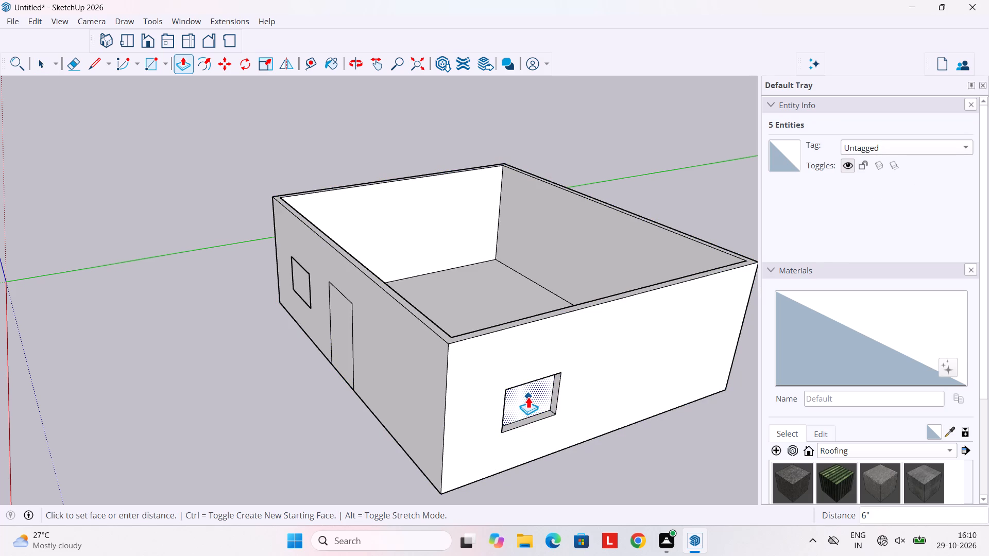
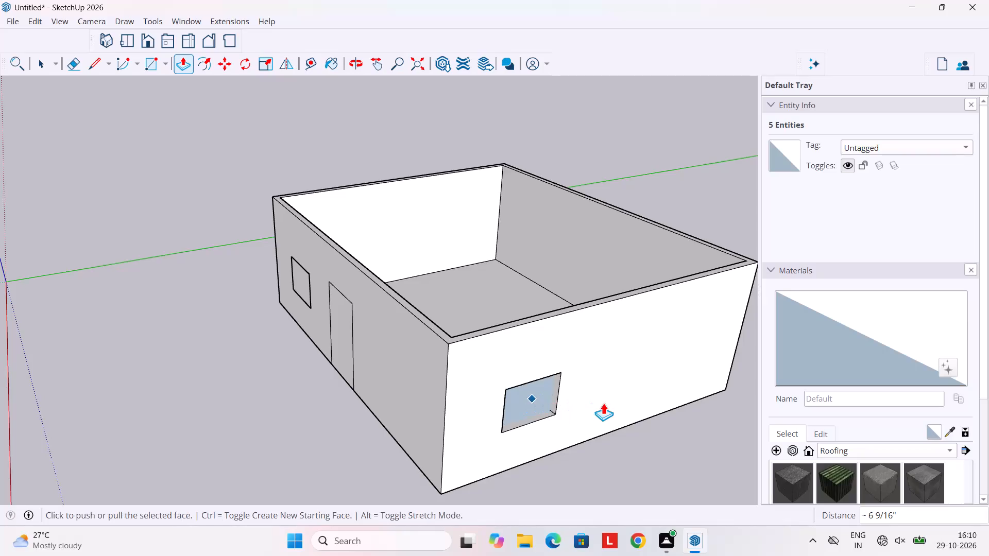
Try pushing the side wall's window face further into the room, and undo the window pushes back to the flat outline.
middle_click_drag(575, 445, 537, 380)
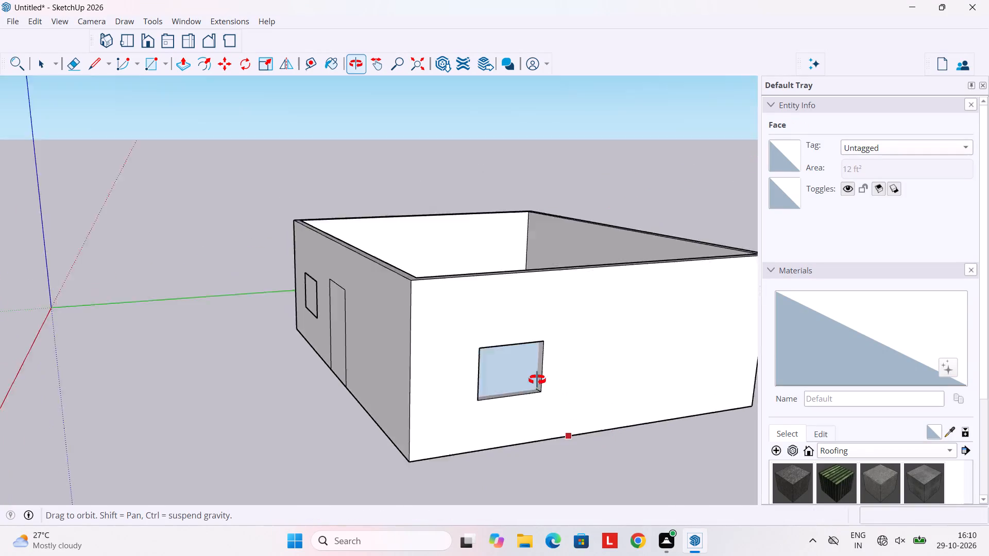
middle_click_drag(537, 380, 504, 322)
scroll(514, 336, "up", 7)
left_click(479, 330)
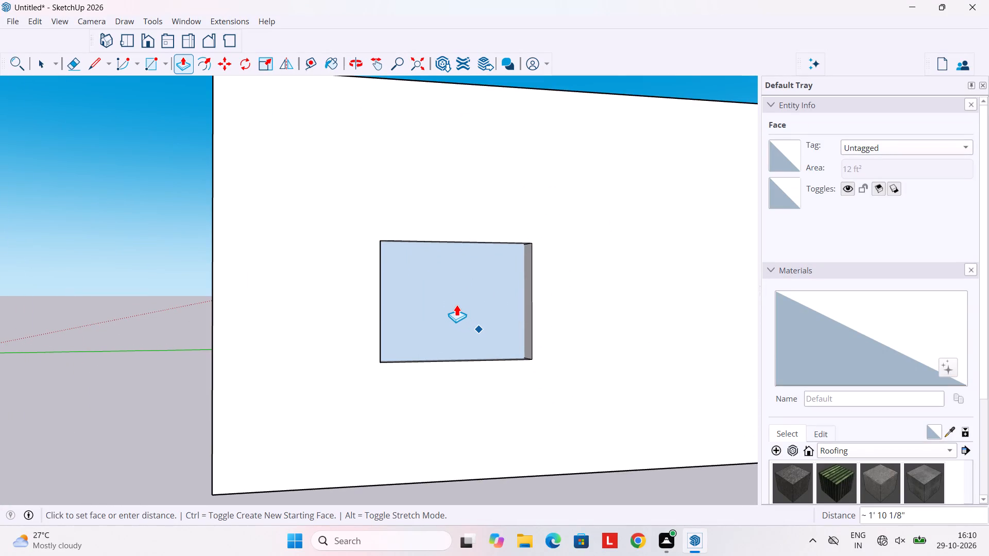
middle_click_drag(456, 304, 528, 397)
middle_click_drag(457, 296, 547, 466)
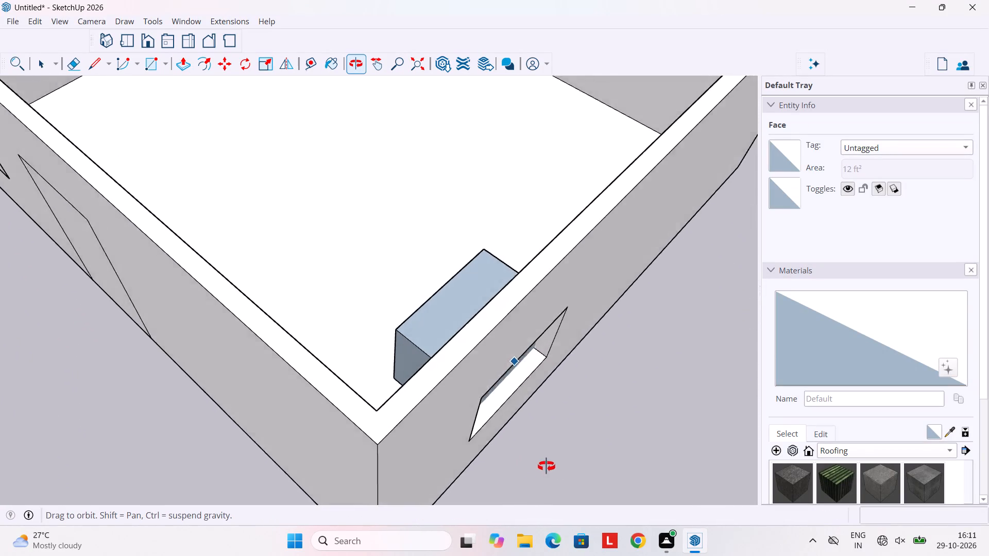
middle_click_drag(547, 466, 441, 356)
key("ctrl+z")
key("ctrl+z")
Push the side wall's window face inward 6" with Push/Pull to cut the opening through the wall.
scroll(476, 375, "up", 2)
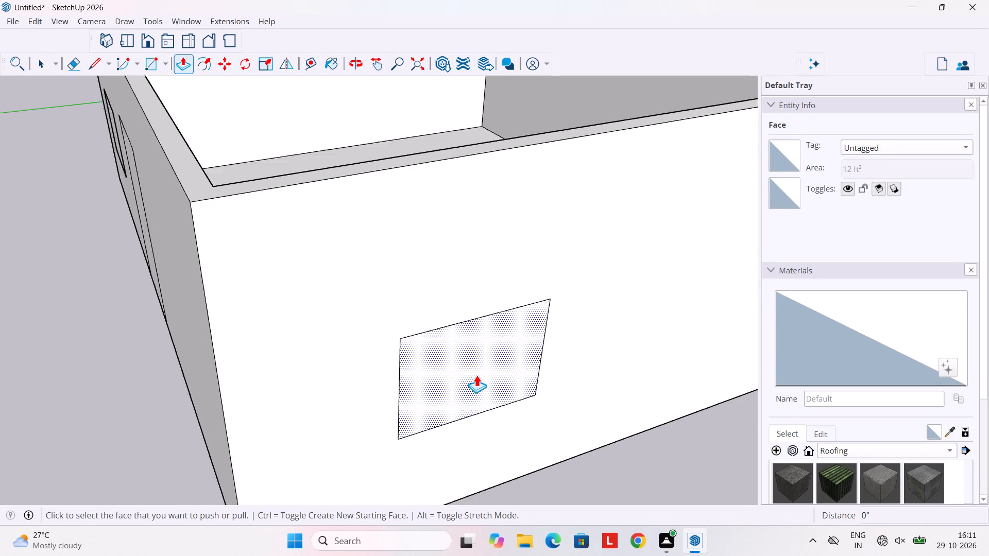
scroll(476, 375, "up", 1)
left_click(476, 375)
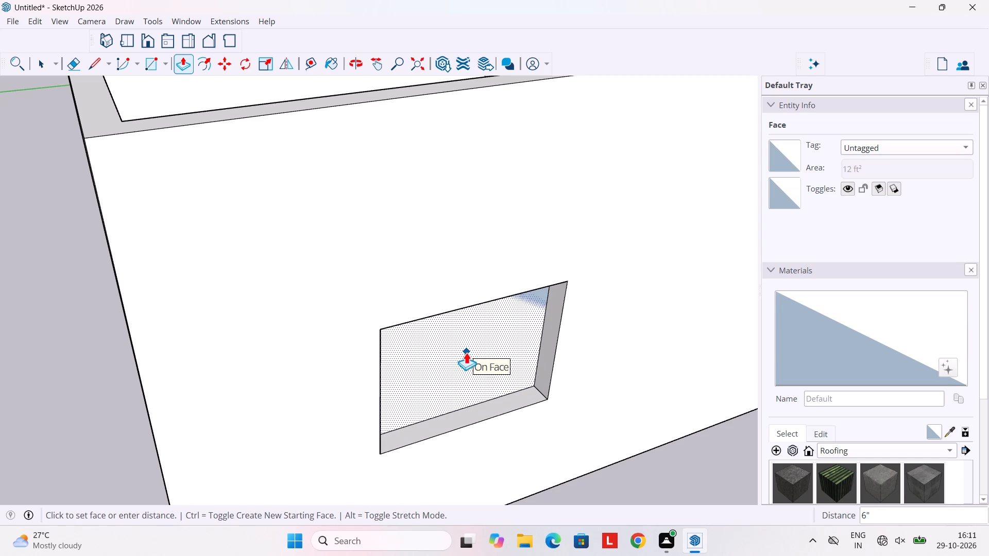
left_click(466, 352)
Push the door face on the front wall inward 6" to cut the doorway through the wall.
middle_click_drag(492, 357, 448, 247)
scroll(458, 266, "down", 5)
middle_click_drag(454, 283, 566, 373)
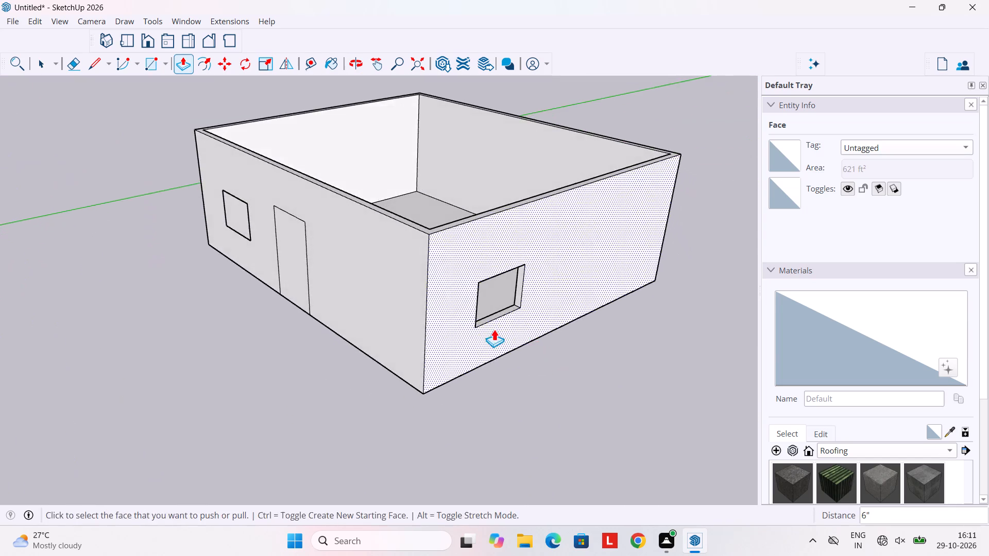
middle_click_drag(450, 316, 598, 339)
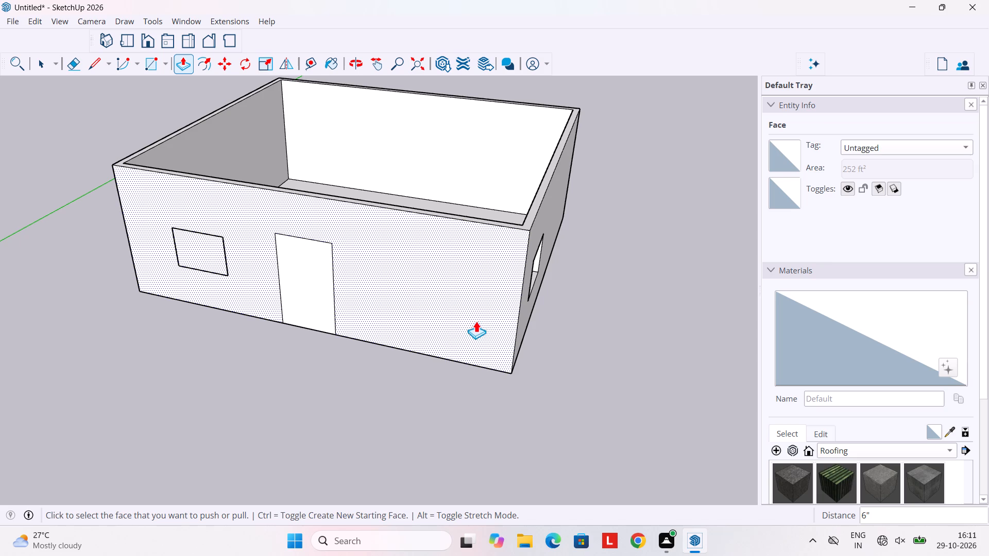
middle_click_drag(305, 304, 566, 312)
middle_click_drag(376, 316, 422, 217)
scroll(291, 284, "up", 8)
scroll(295, 253, "down", 2)
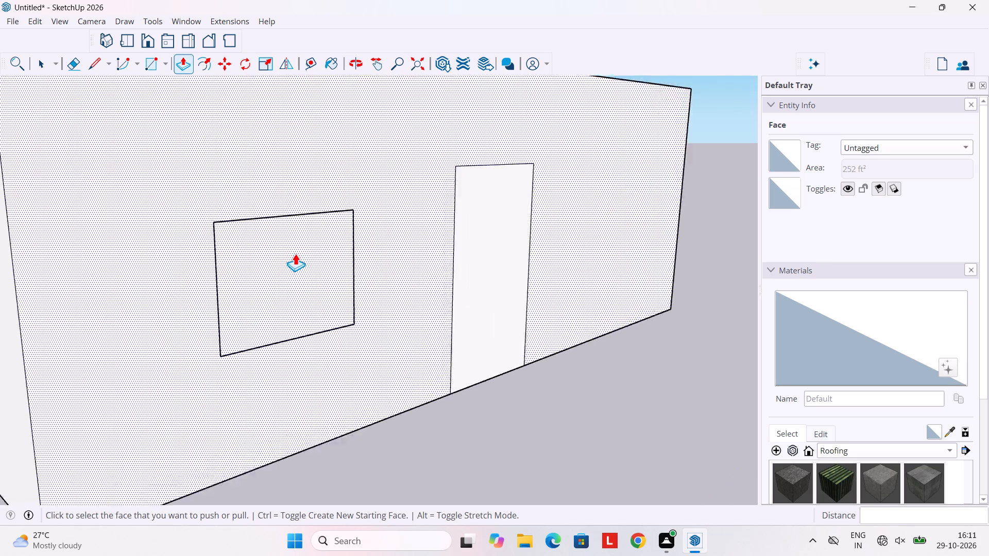
scroll(295, 253, "down", 3)
left_click(436, 242)
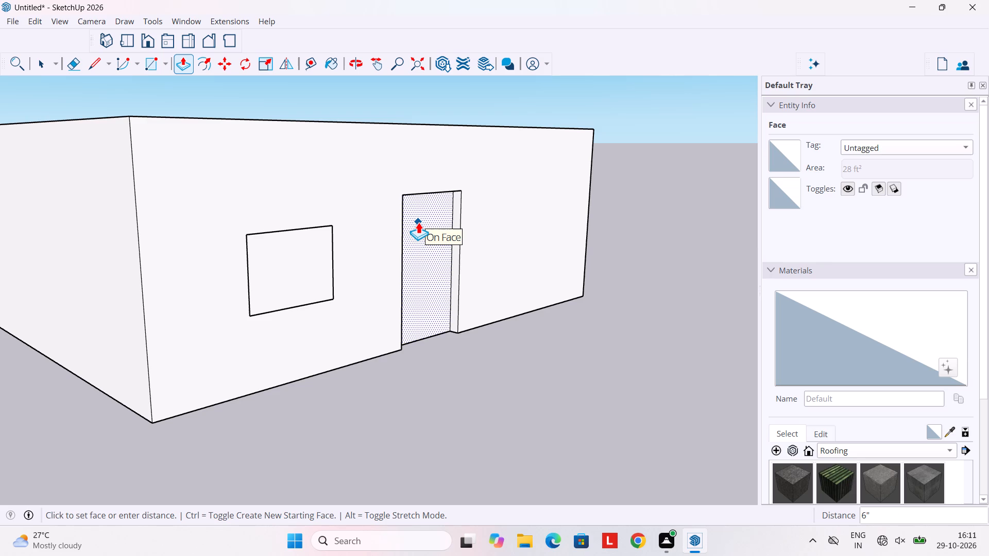
scroll(421, 224, "up", 2)
middle_click_drag(422, 225, 358, 226)
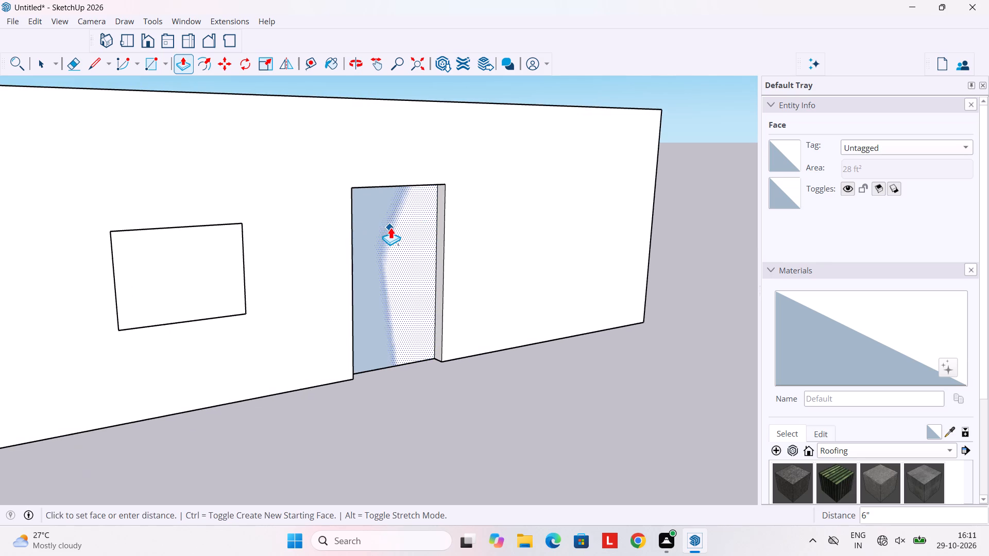
left_click(389, 220)
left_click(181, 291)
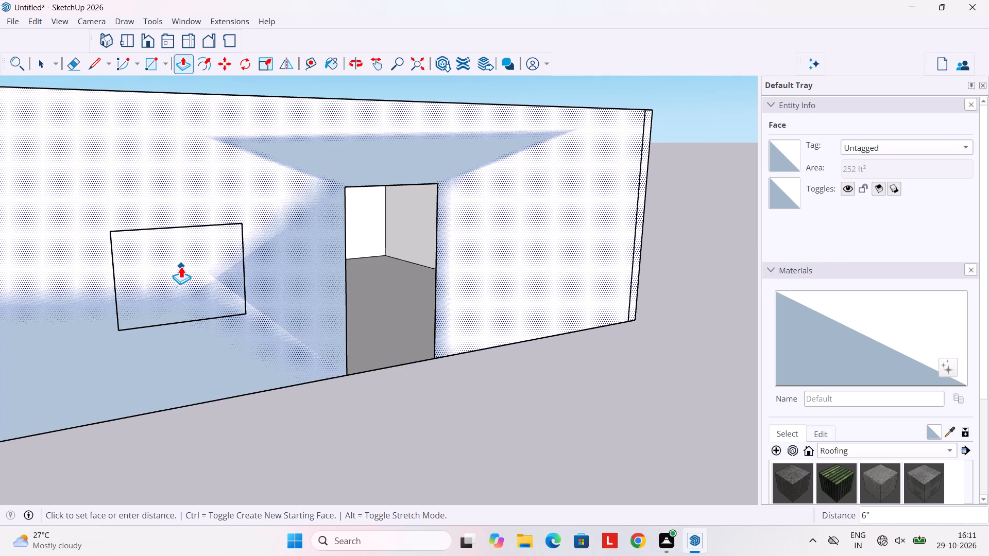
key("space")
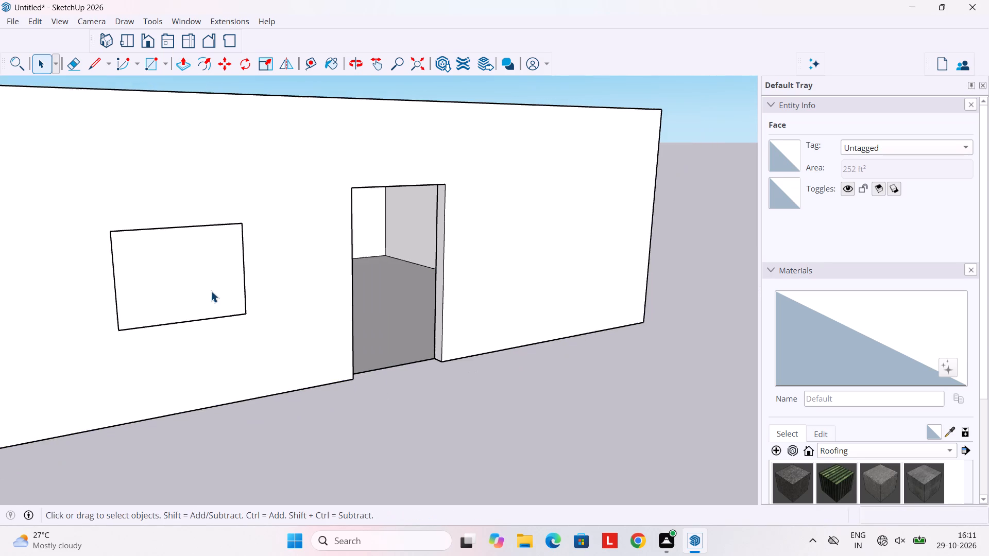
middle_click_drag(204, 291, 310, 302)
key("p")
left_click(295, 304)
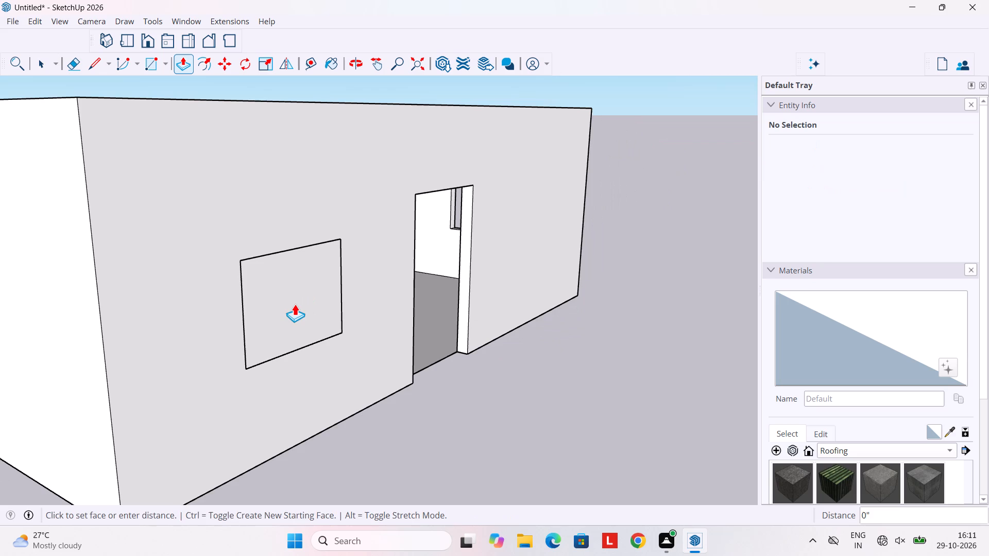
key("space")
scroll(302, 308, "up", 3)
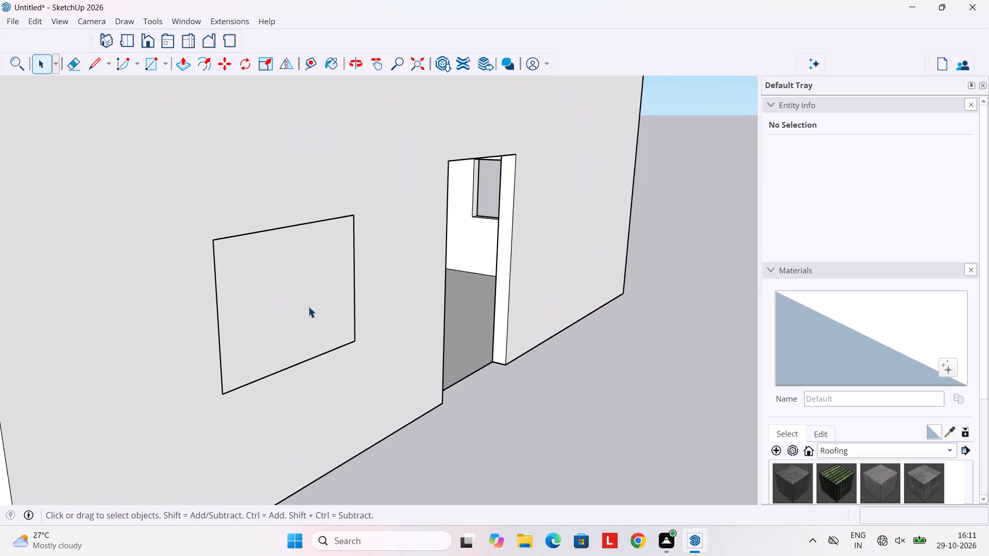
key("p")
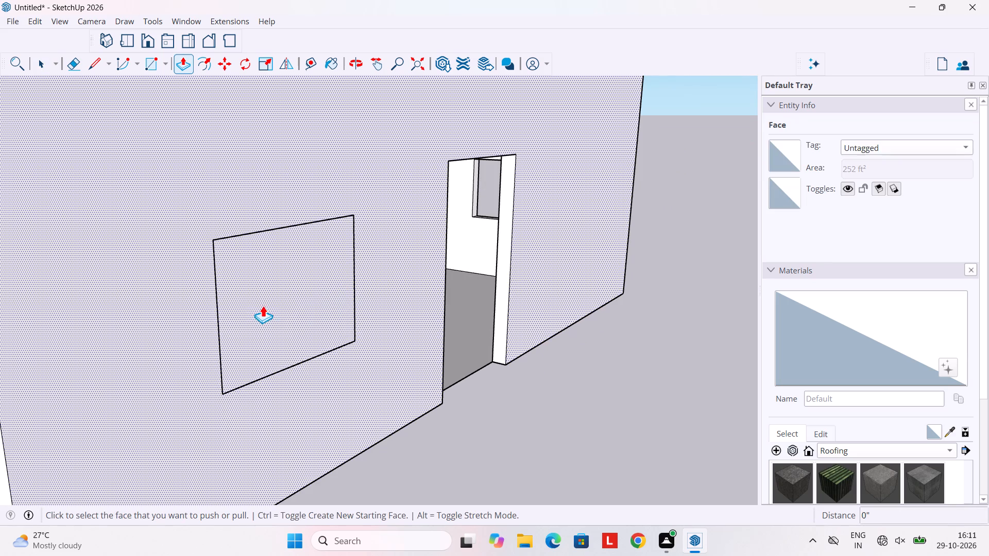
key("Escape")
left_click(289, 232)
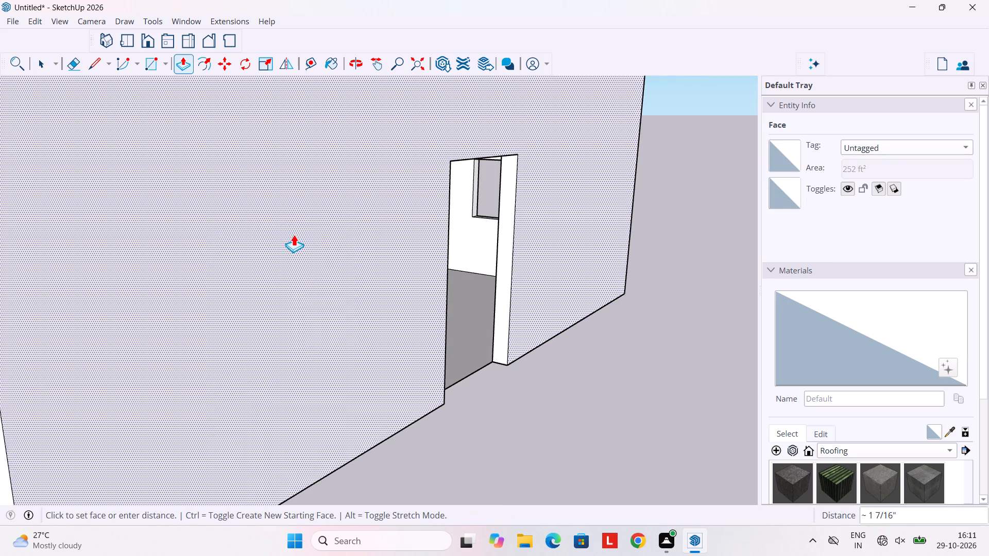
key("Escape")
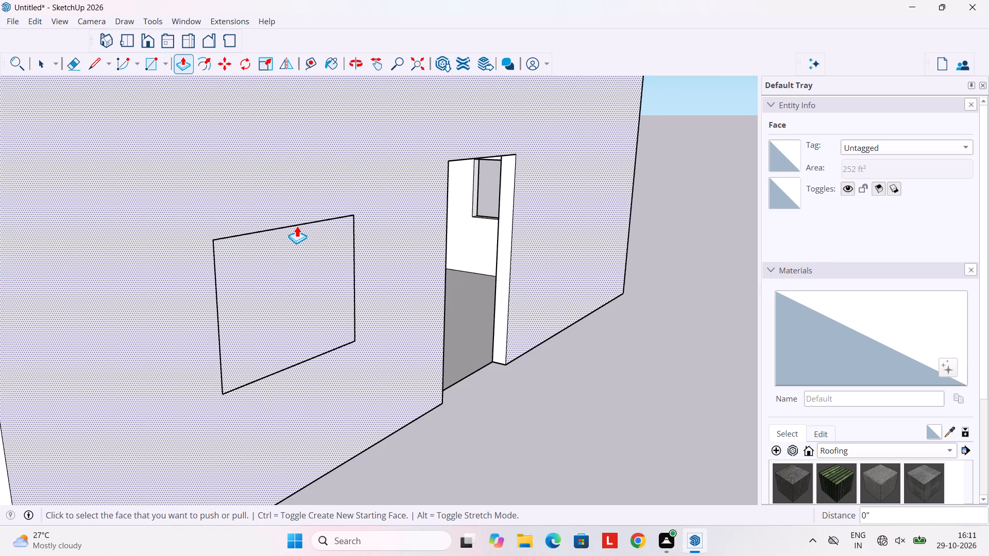
Delete the four edges of the window outline beside the door on the front wall.
key("space")
left_click(297, 226)
scroll(297, 225, "up", 4)
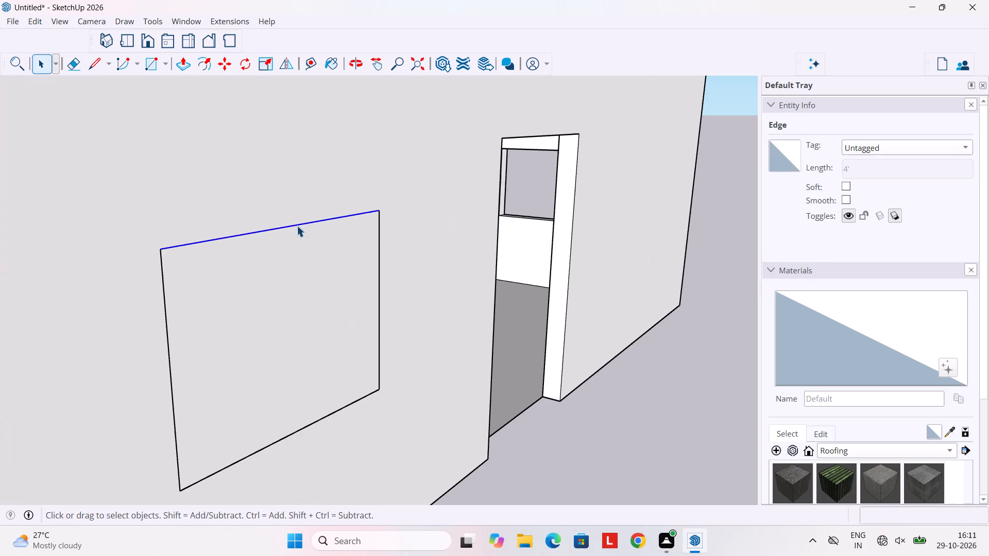
key("Delete")
left_click(164, 334)
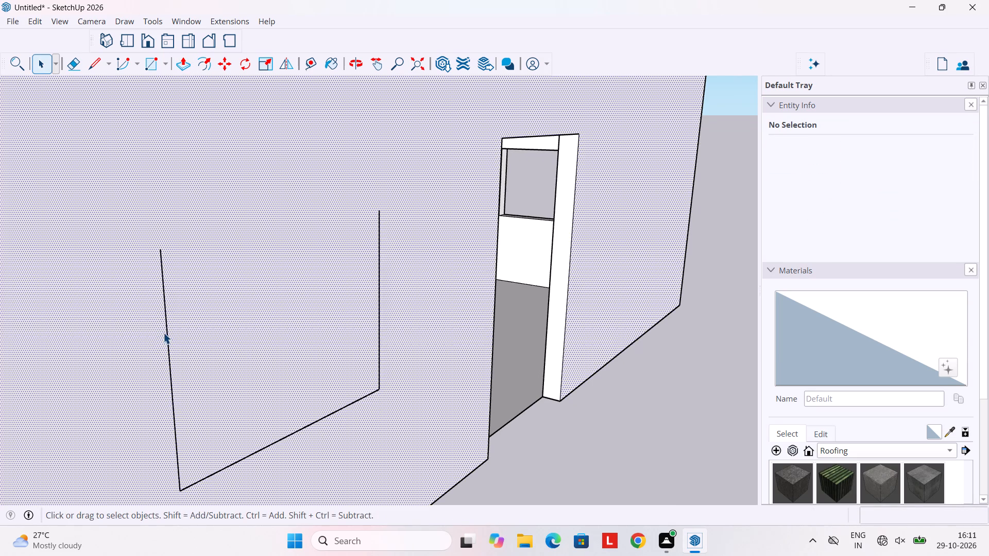
left_click(166, 329)
key("Delete")
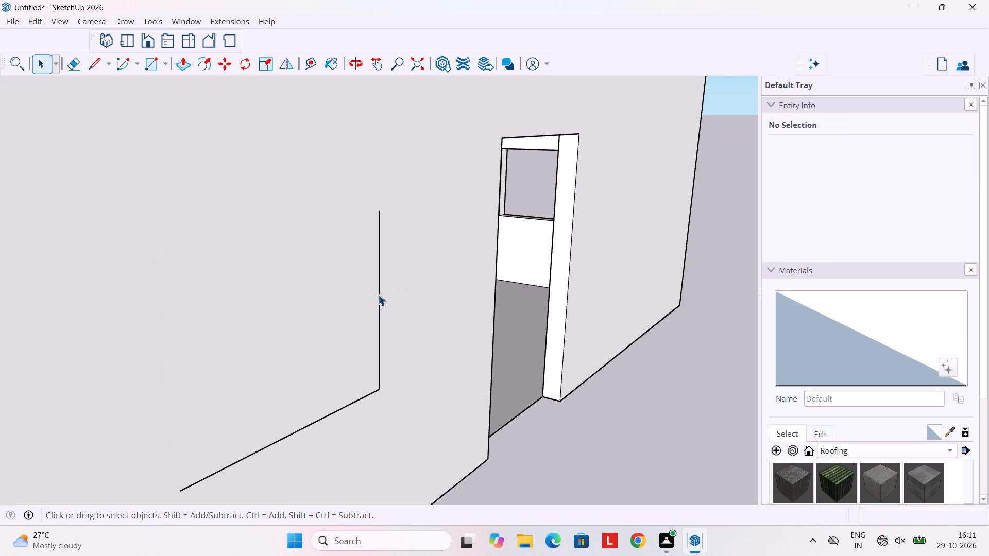
left_click(378, 294)
key("Delete")
left_click(352, 400)
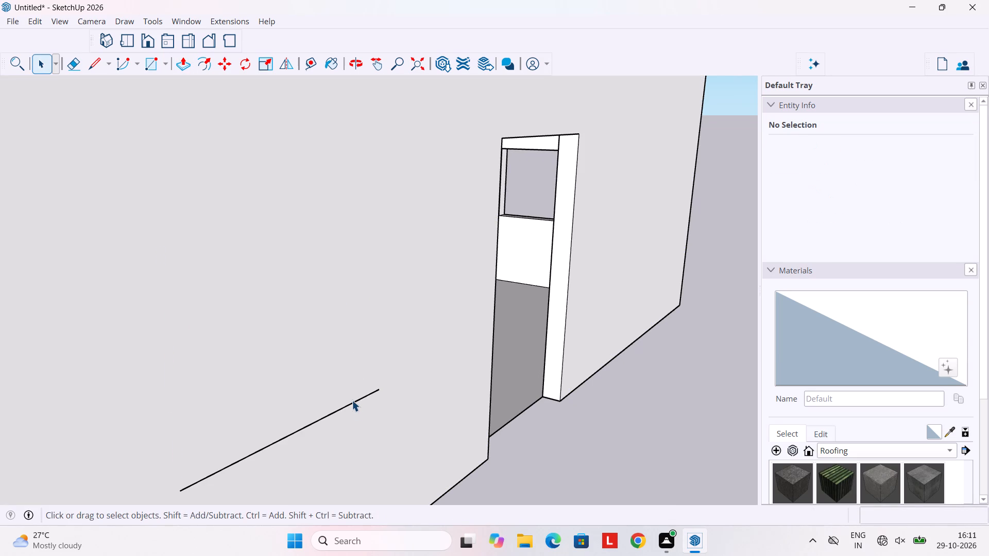
left_click(352, 400)
left_click(352, 403)
key("Delete")
Place horizontal guides on the front wall, one 3' above its bottom edge and another 3' above that guide.
scroll(357, 397, "down", 6)
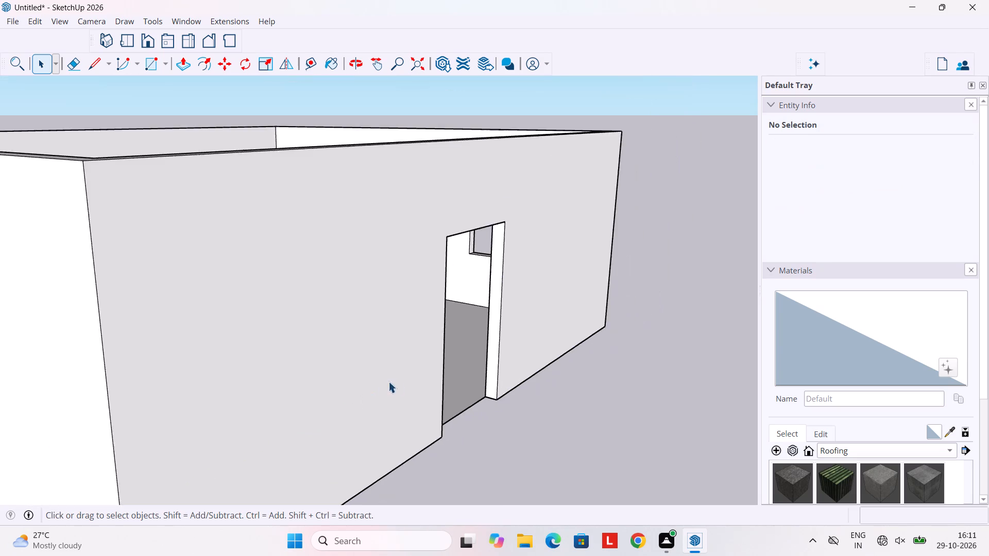
scroll(388, 381, "down", 4)
middle_click_drag(456, 379, 275, 386)
middle_click_drag(401, 378, 306, 394)
middle_click_drag(307, 394, 339, 358)
middle_click(339, 359)
scroll(339, 360, "down", 5)
middle_click_drag(339, 360, 352, 376)
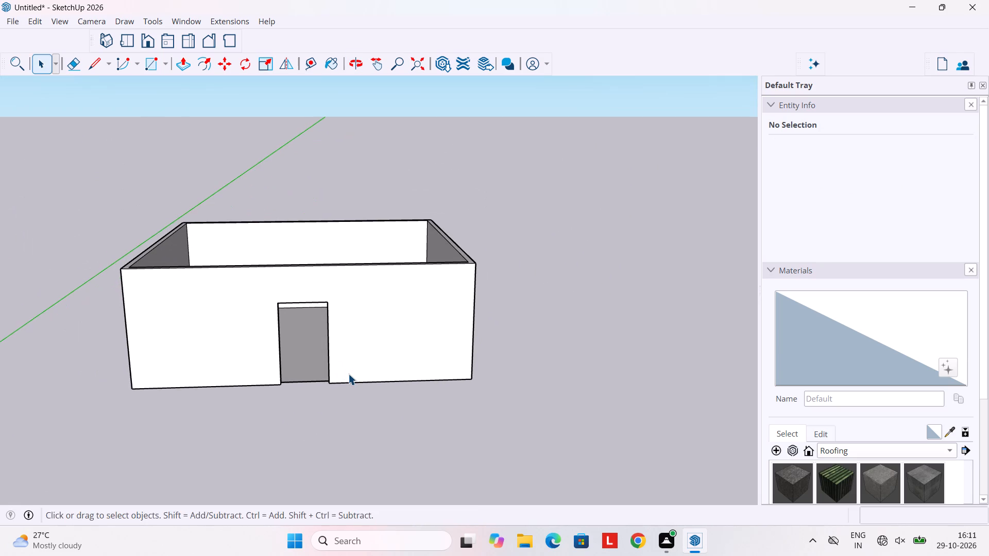
key("f")
scroll(345, 395, "up", 7)
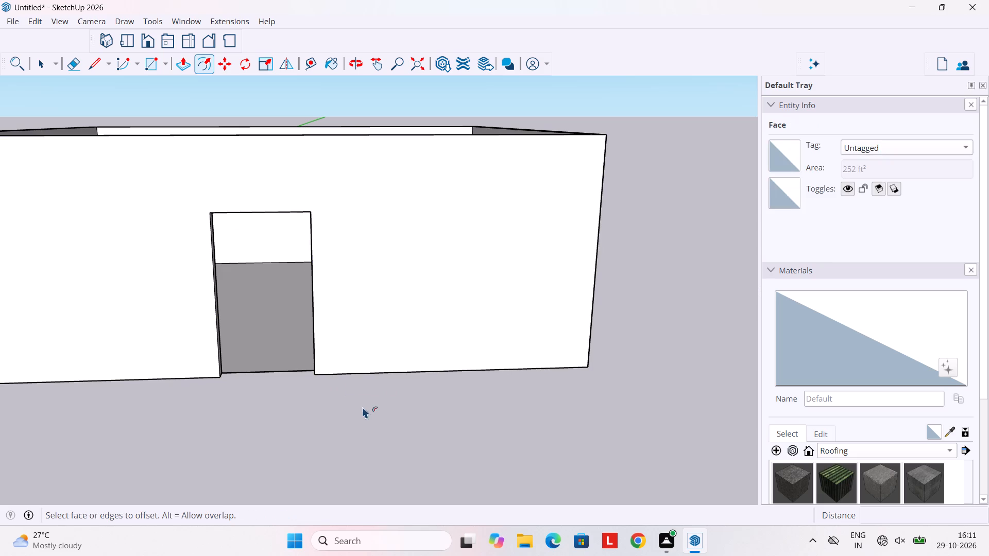
key("t")
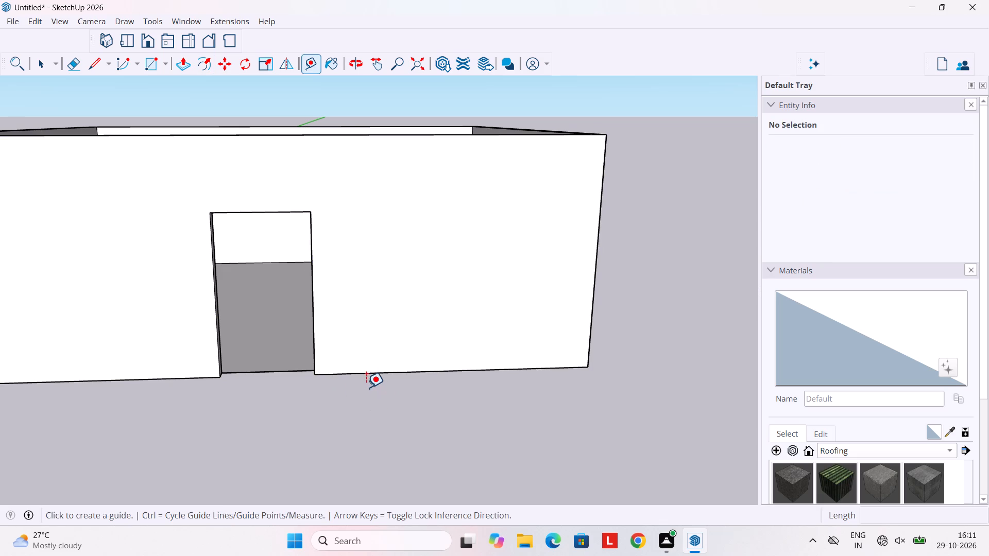
left_click(368, 373)
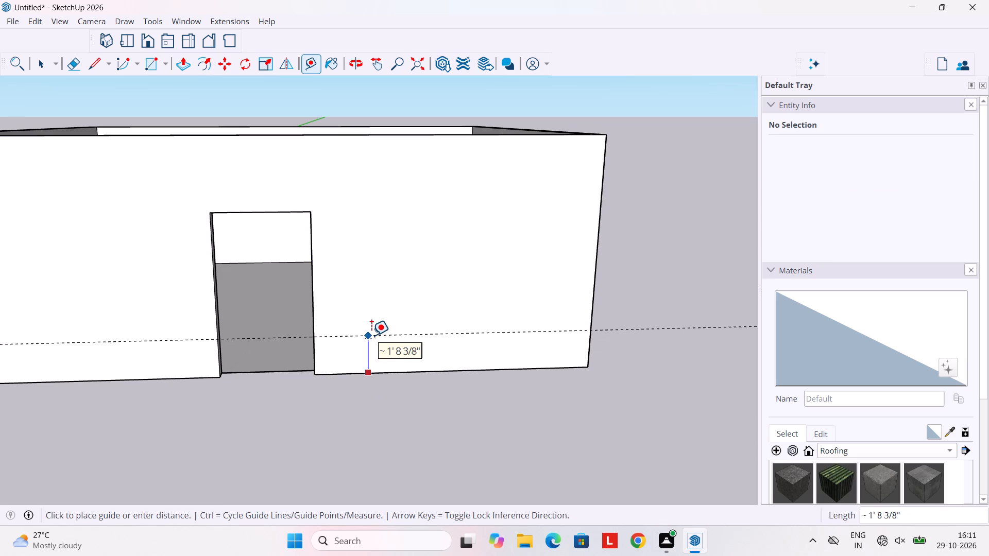
type("3'")
key("Return")
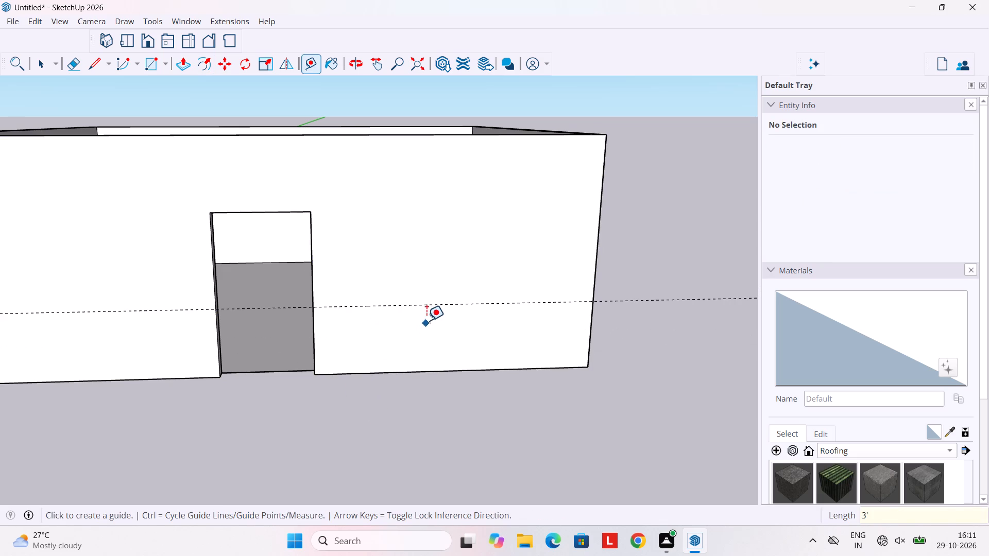
left_click(437, 305)
type("3'")
key("Return")
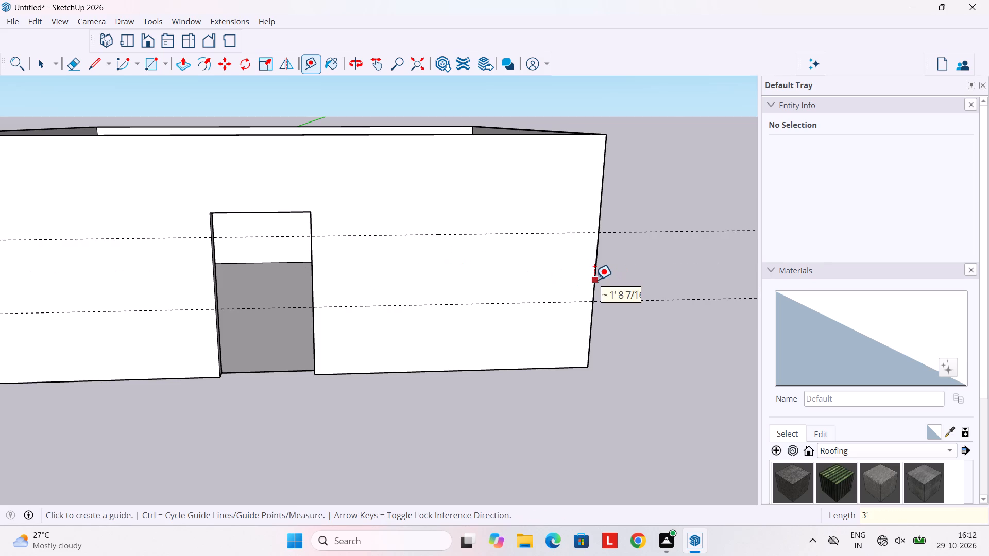
Place vertical guides on the front wall, one 4' in from its right end and another 4' further toward the door.
left_click(594, 280)
key("2")
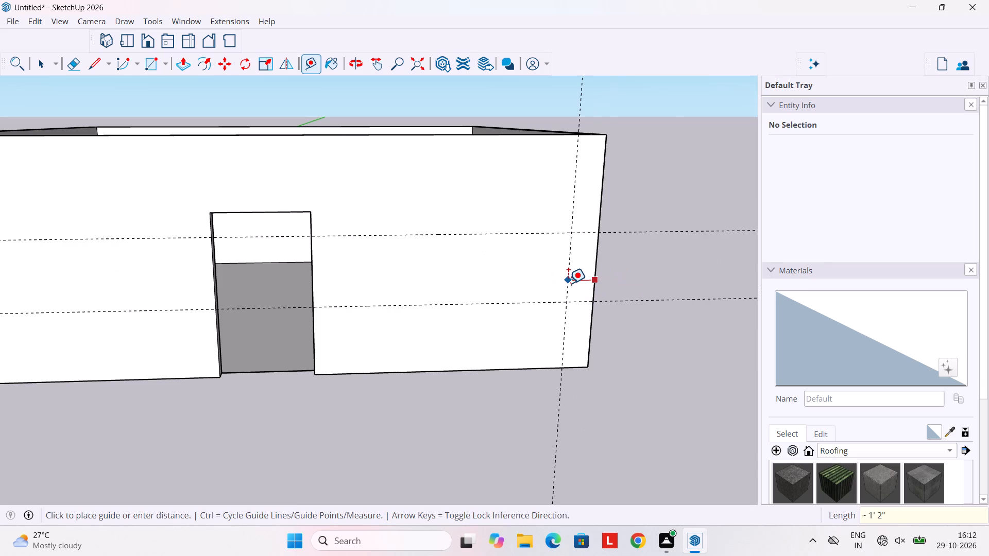
key("BackSpace")
type("4'")
key("Return")
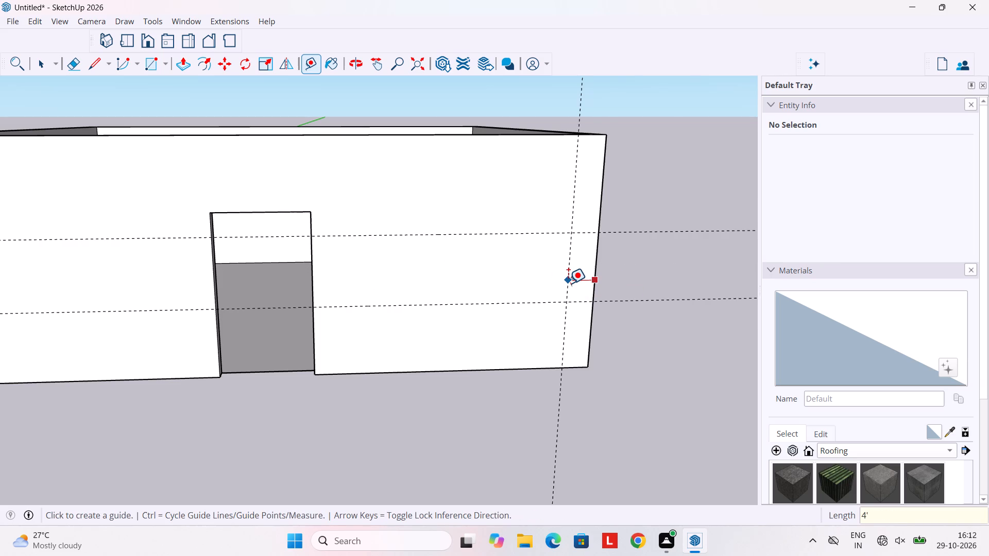
left_click(504, 268)
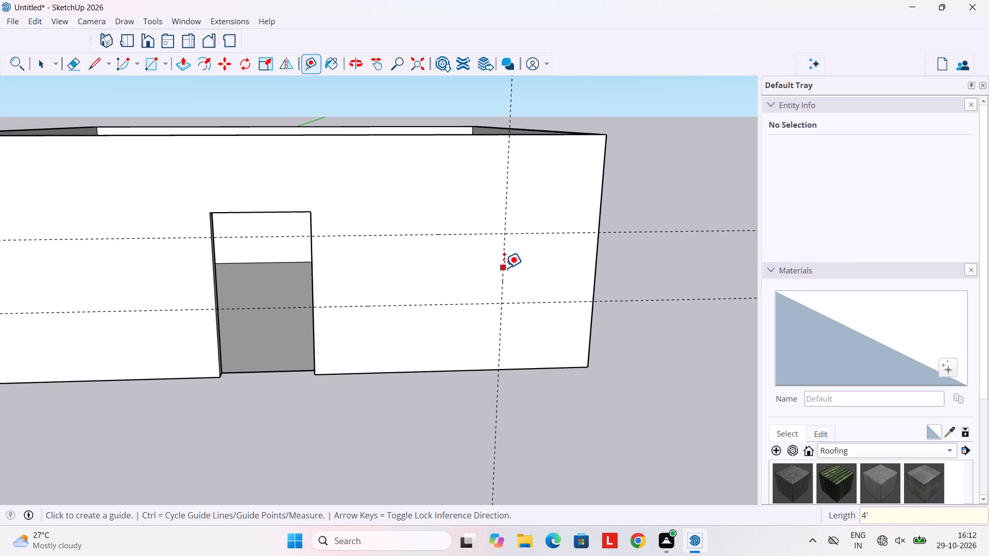
type("4'")
key("Return")
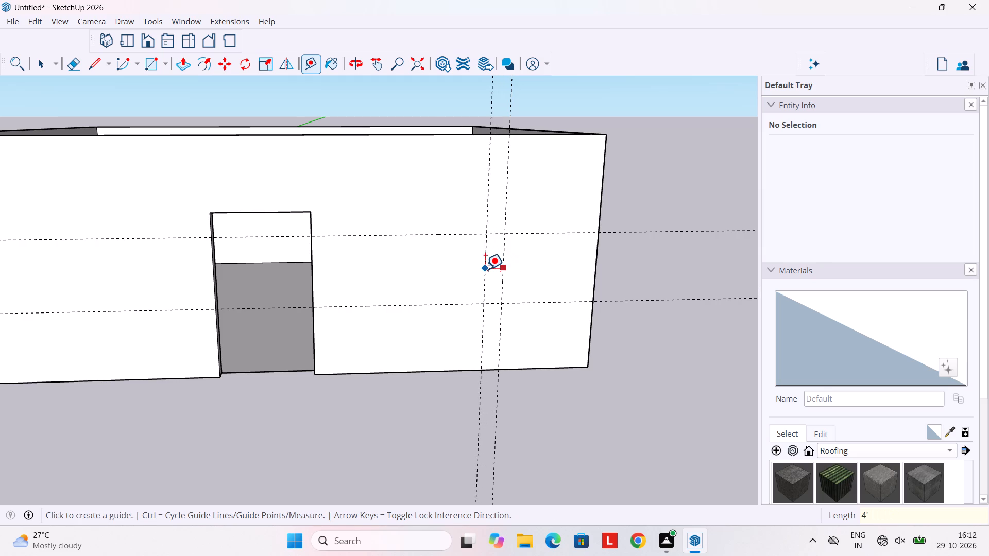
Place a vertical guide on the front wall 4' in from its left end.
scroll(485, 269, "down", 5)
middle_click_drag(429, 300, 427, 353)
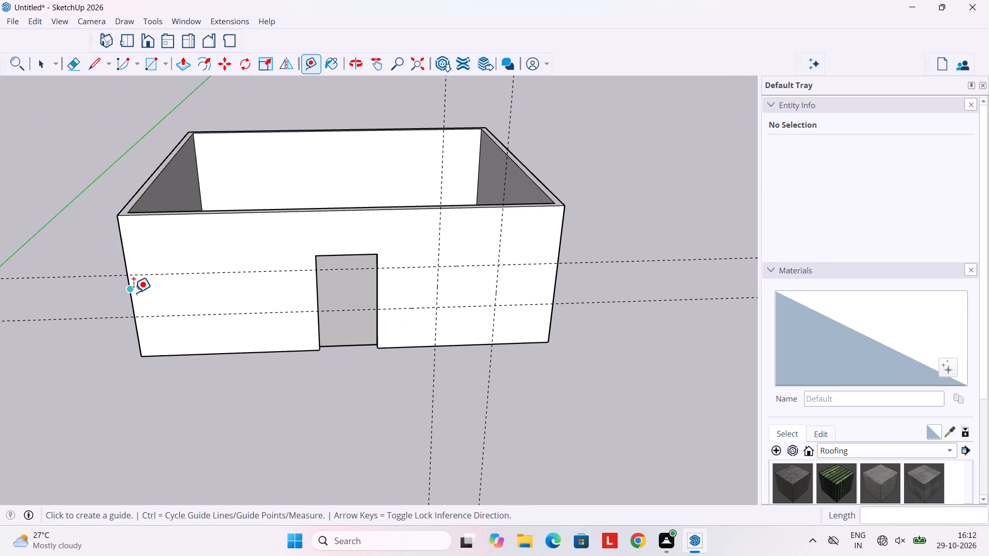
left_click(133, 293)
type("4'")
key("Return")
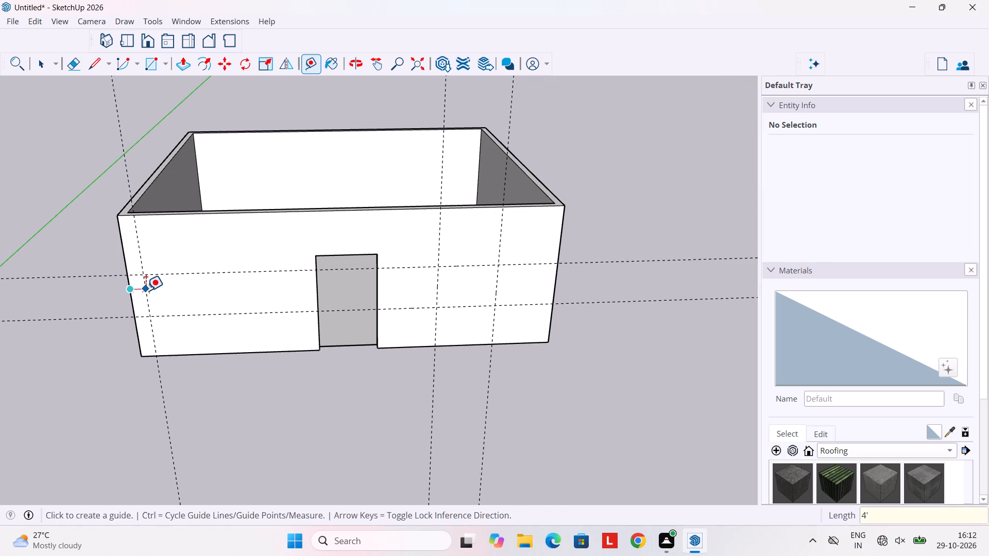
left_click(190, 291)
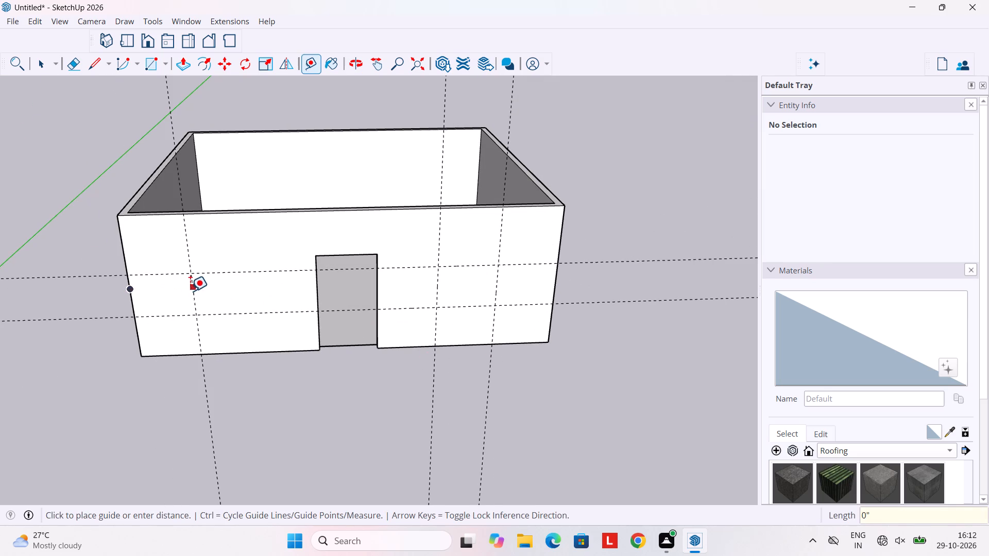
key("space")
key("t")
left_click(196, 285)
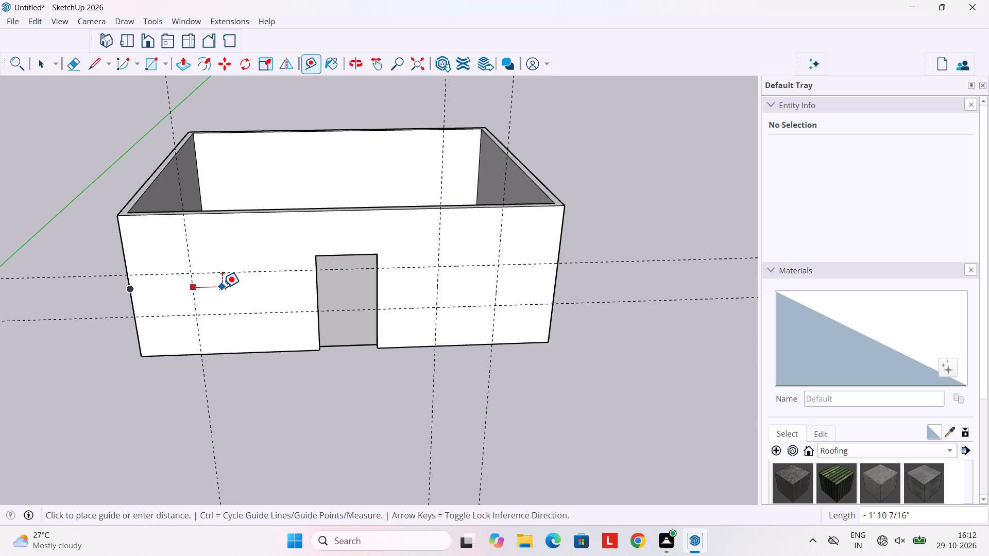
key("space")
Place another vertical guide on the front wall 4' from the left-end guide, toward the door.
scroll(177, 294, "up", 6)
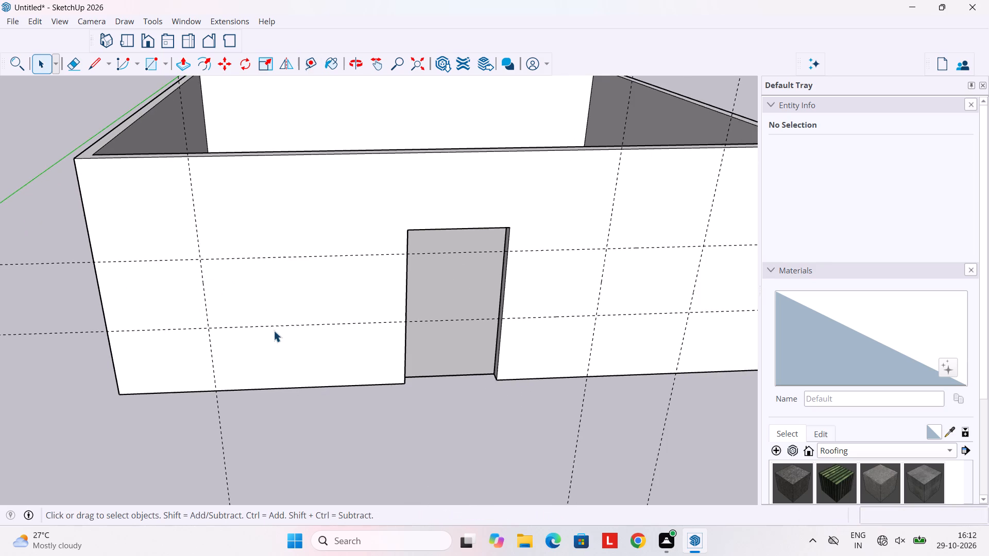
key("t")
scroll(200, 287, "up", 5)
middle_click_drag(201, 285, 251, 258)
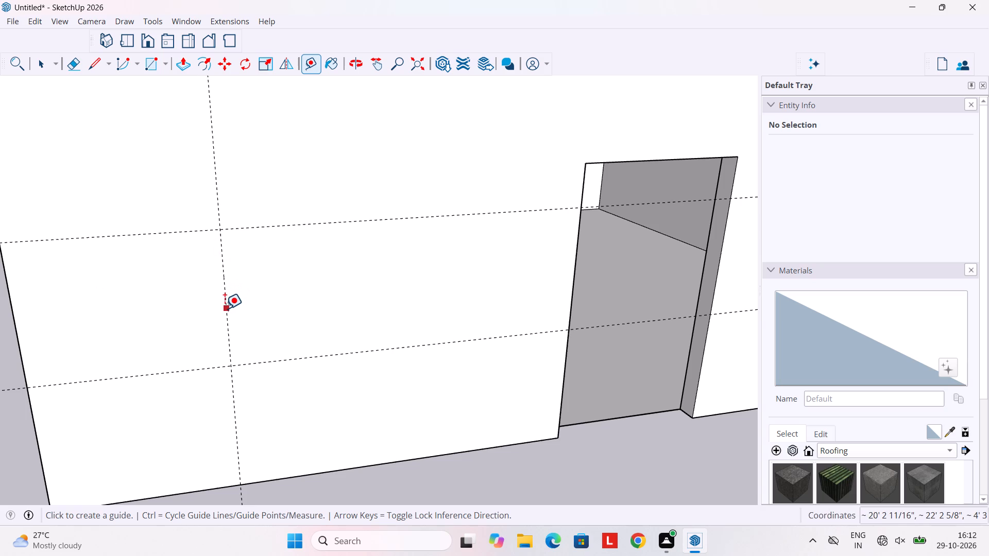
left_click(226, 308)
type("4'")
key("Return")
Draw a 3' by 4' window rectangle between the guide intersections on each side of the front door.
key("r")
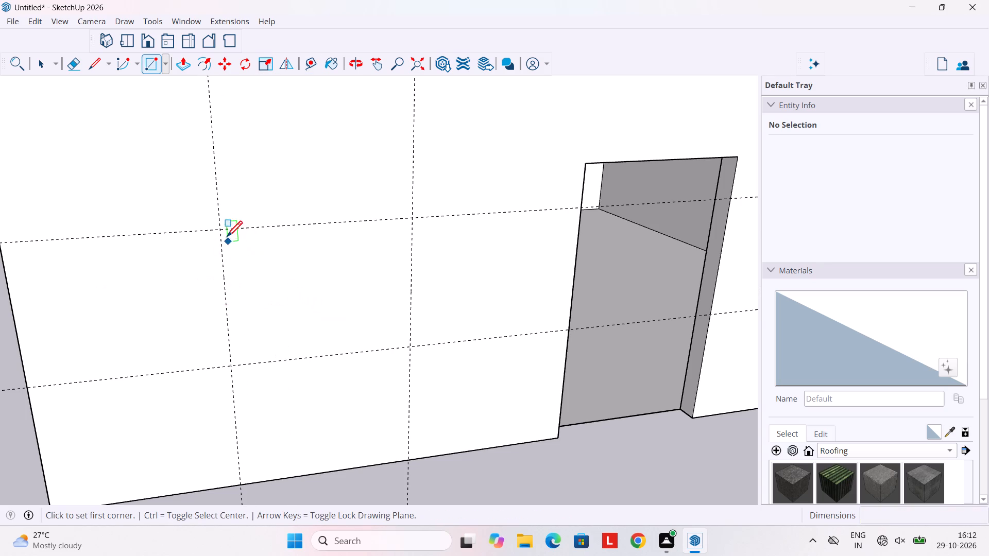
left_click(221, 230)
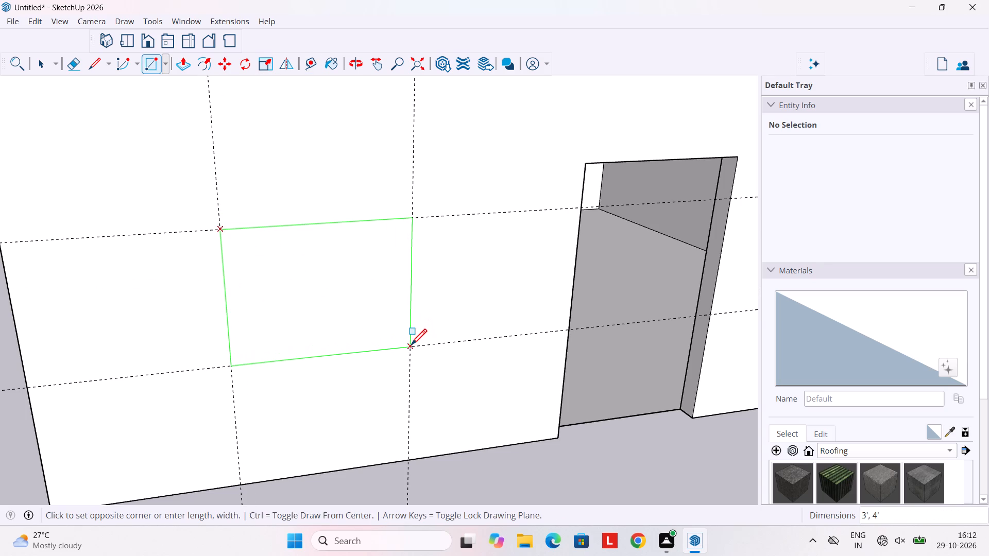
left_click(410, 346)
scroll(485, 318, "down", 5)
middle_click_drag(568, 306, 380, 280)
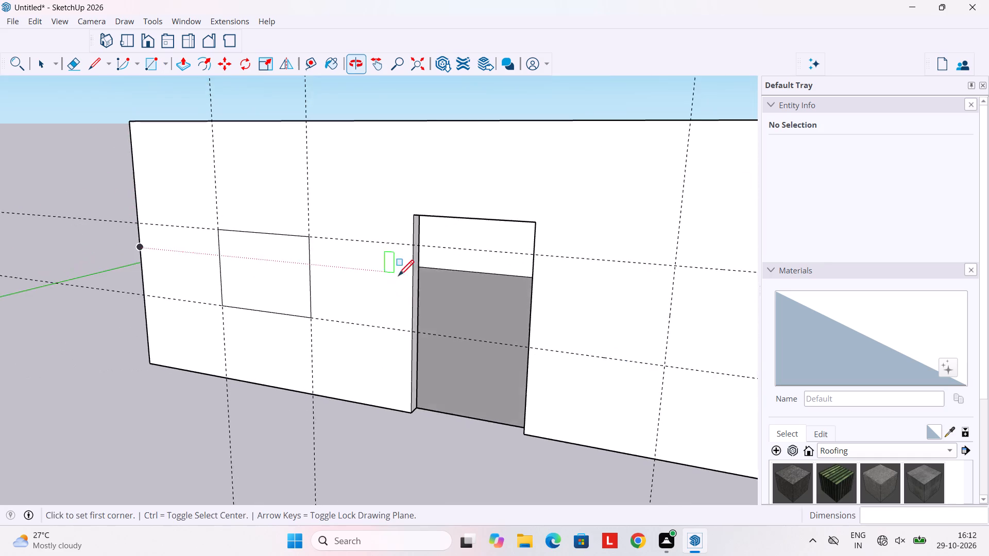
scroll(517, 293, "down", 5)
middle_click_drag(526, 296, 481, 302)
key("r")
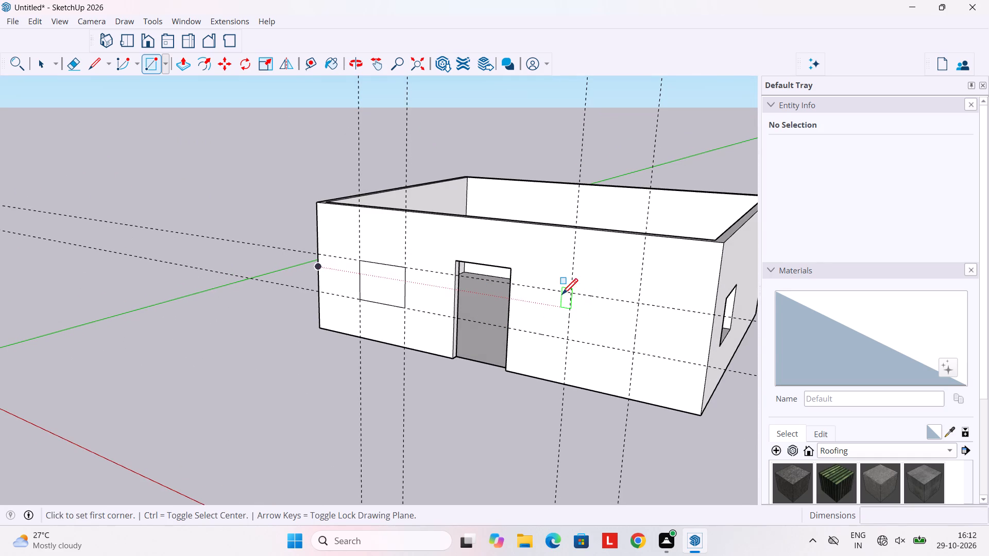
left_click(572, 296)
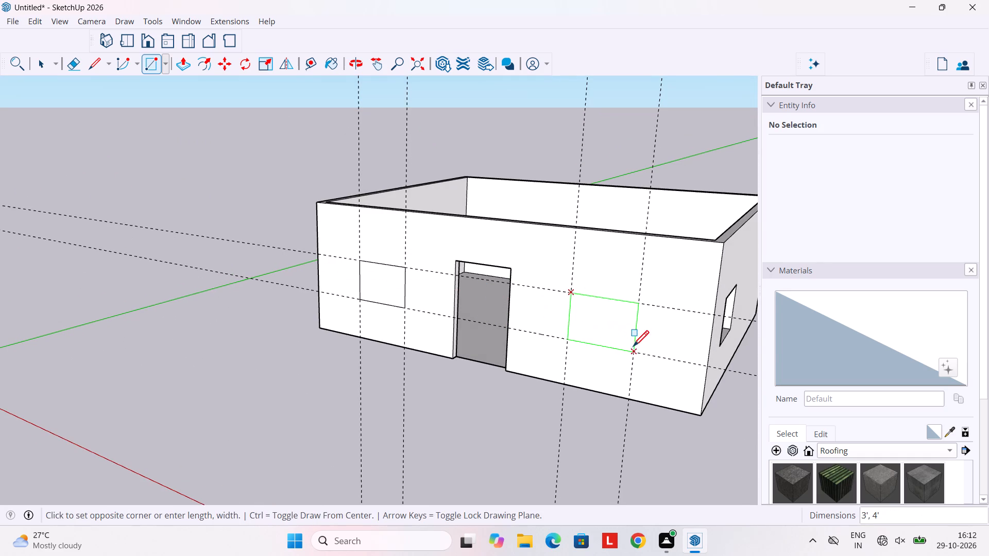
left_click(633, 352)
Delete all guides from the model.
scroll(526, 351, "down", 5)
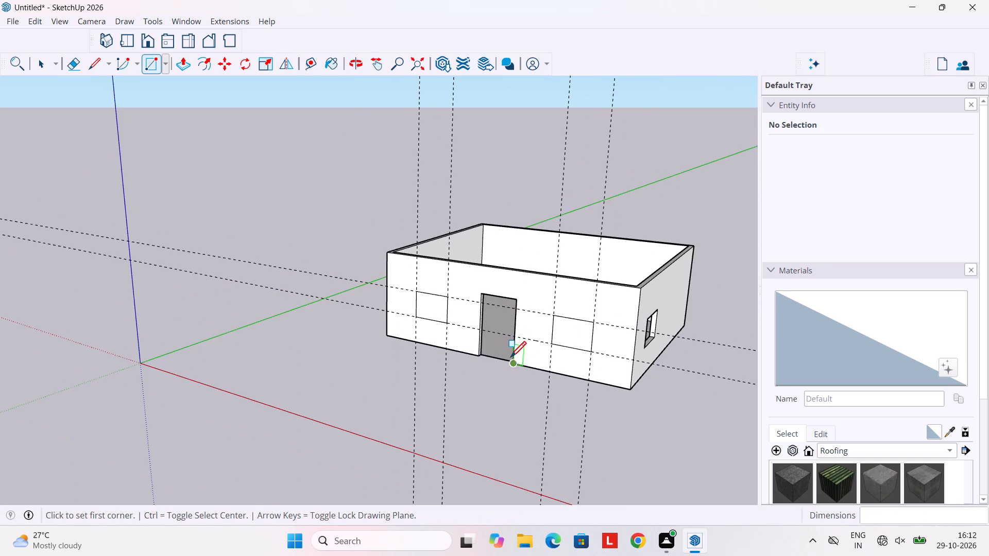
key("space")
left_click(34, 26)
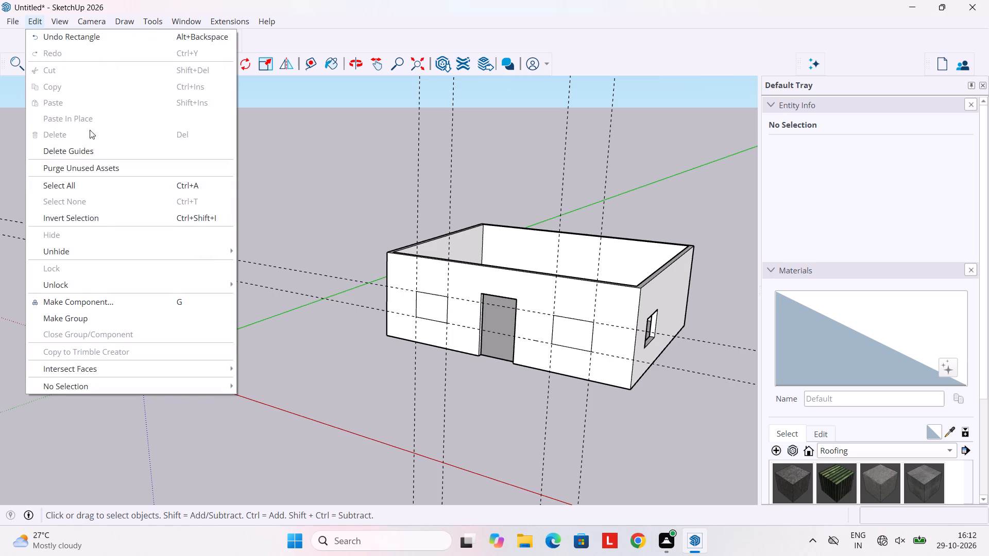
left_click(108, 144)
Push the window face left of the door inward through the front wall to cut the opening.
scroll(358, 269, "down", 4)
middle_click_drag(403, 287, 454, 306)
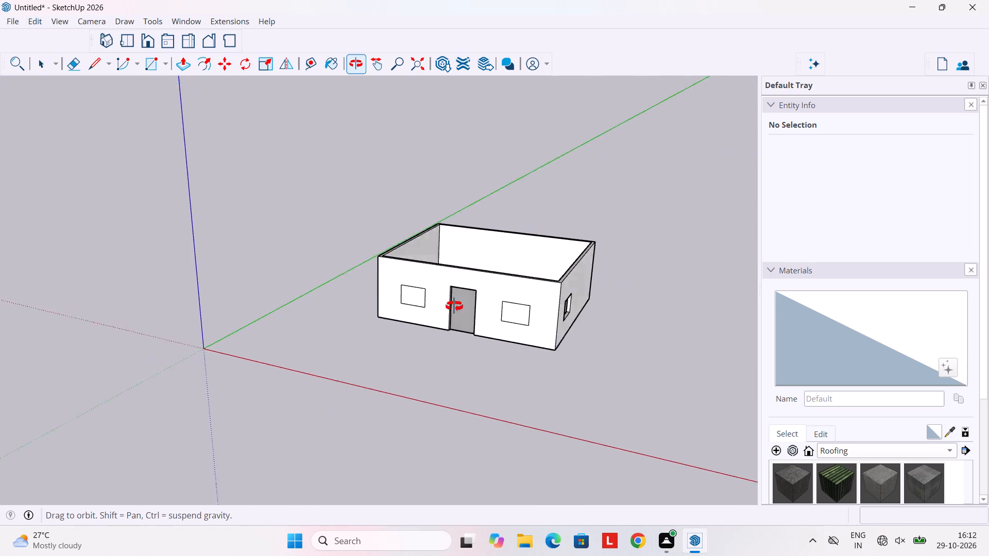
middle_click_drag(454, 306, 564, 252)
scroll(327, 305, "up", 10)
middle_click_drag(462, 320, 439, 352)
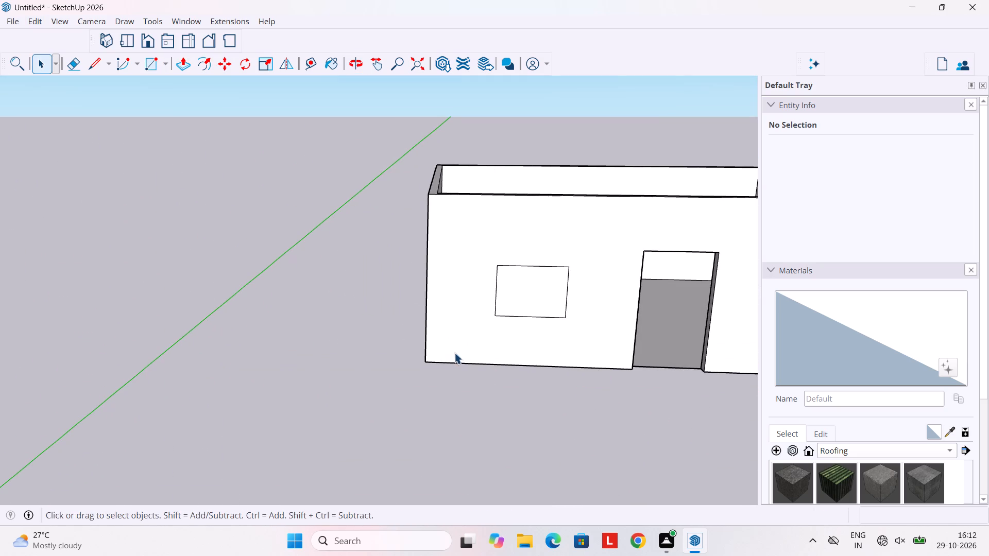
key("p")
scroll(524, 323, "up", 3)
left_click(545, 274)
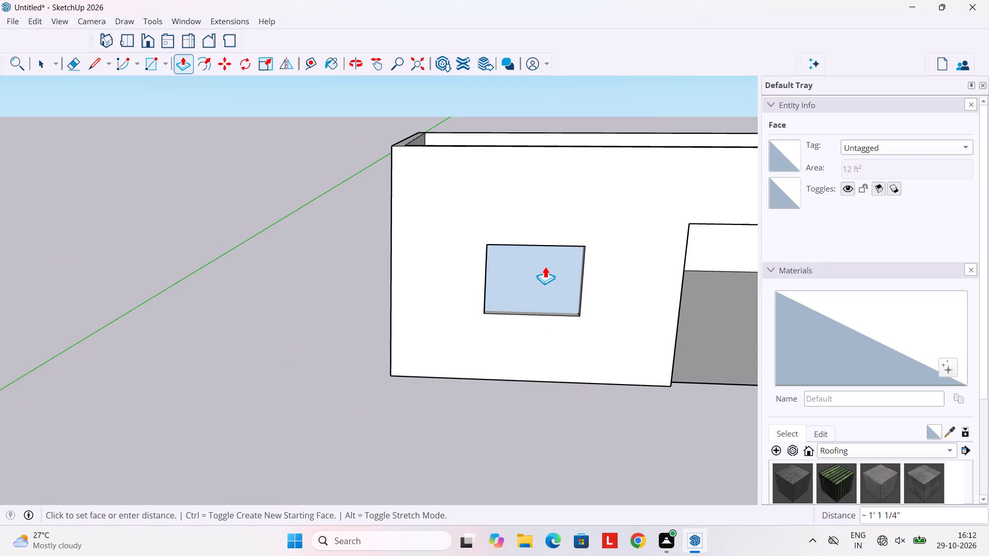
middle_click_drag(545, 266, 562, 249)
scroll(541, 285, "up", 7)
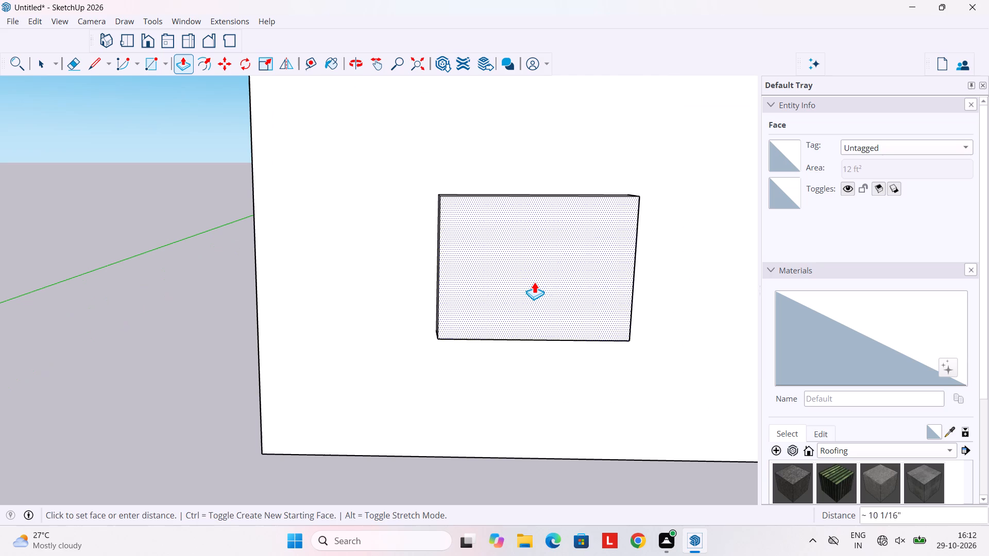
left_click(520, 260)
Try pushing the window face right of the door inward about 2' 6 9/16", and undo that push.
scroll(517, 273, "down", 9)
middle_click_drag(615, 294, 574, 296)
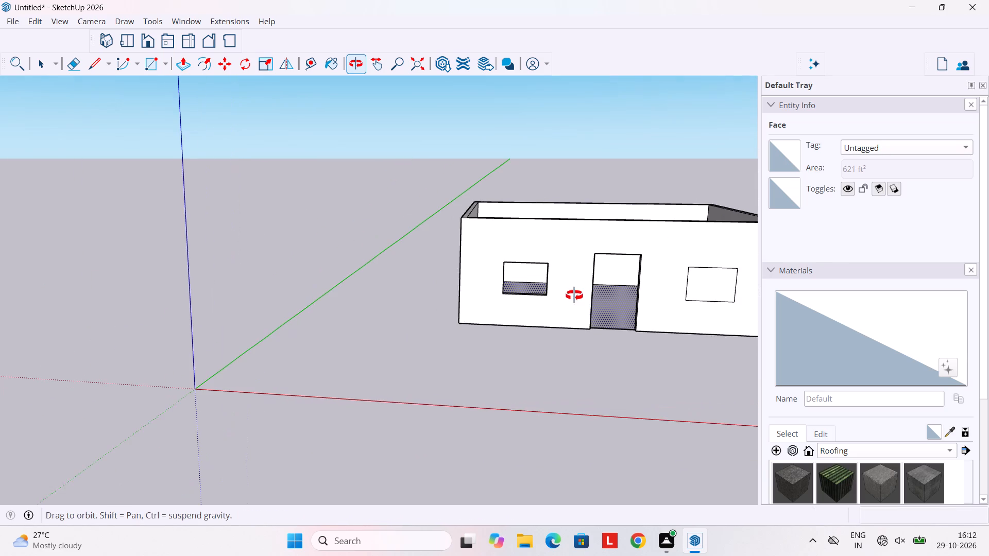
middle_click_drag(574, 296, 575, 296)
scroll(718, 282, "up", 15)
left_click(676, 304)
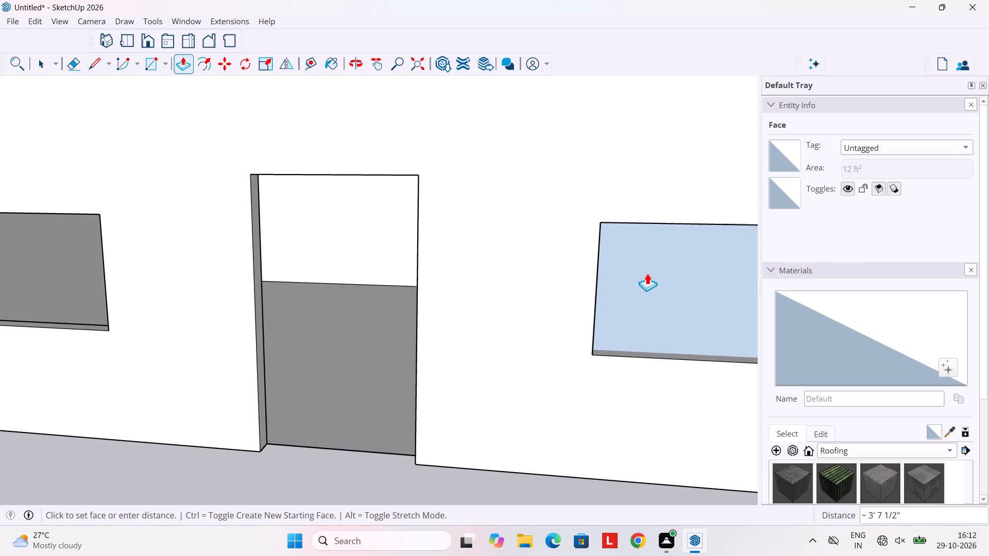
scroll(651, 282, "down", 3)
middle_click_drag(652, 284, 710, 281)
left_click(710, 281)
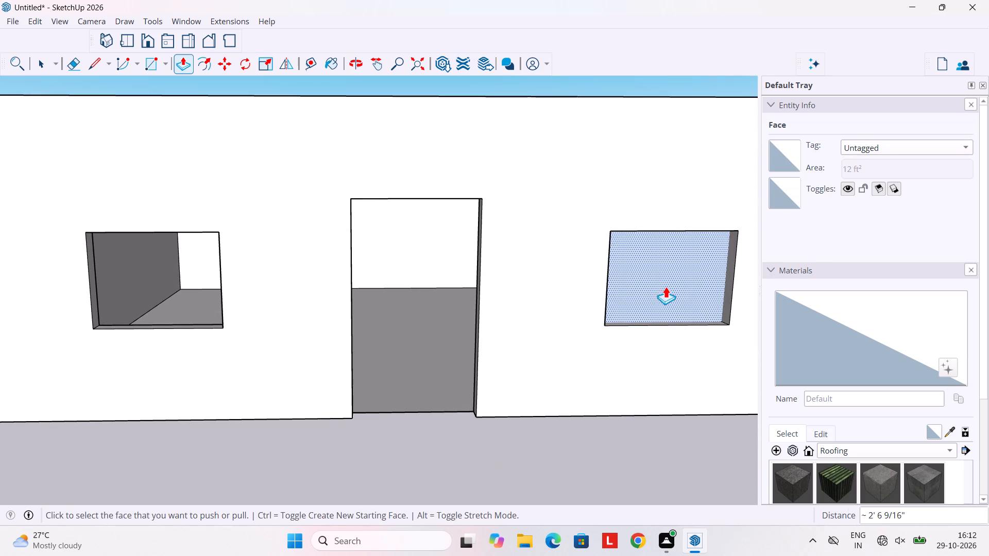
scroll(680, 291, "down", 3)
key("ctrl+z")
Push the window face right of the door inward 6" to cut the opening through the front wall.
scroll(681, 293, "up", 7)
left_click(680, 288)
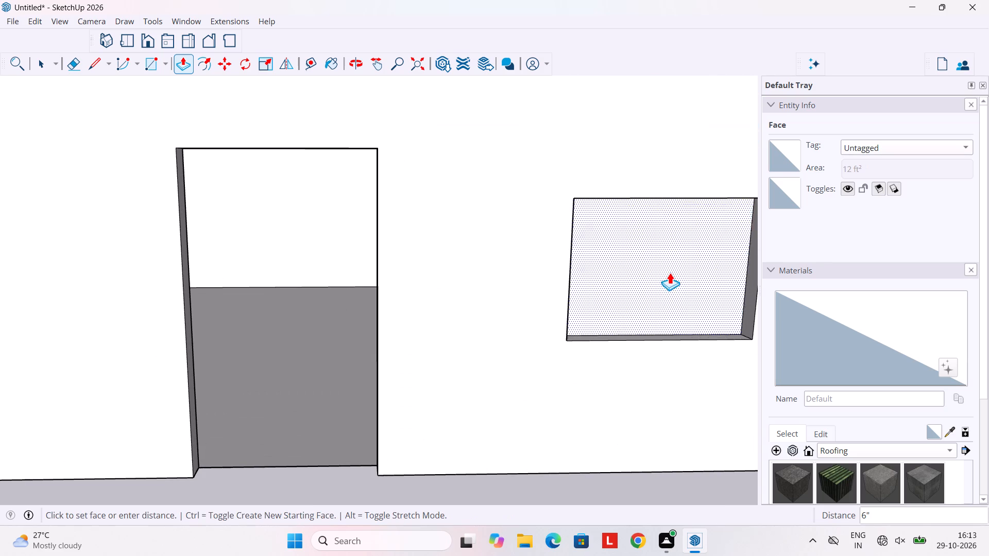
left_click(660, 263)
Examine the room's front wall with its door and window openings from several angles.
scroll(660, 263, "down", 10)
scroll(650, 274, "up", 1)
scroll(644, 290, "down", 5)
scroll(572, 323, "up", 3)
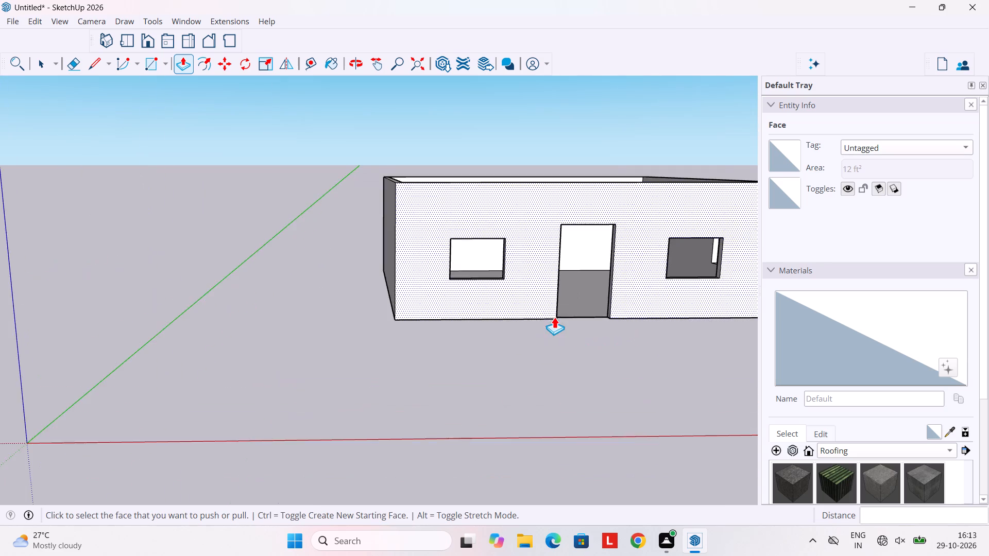
scroll(554, 317, "up", 5)
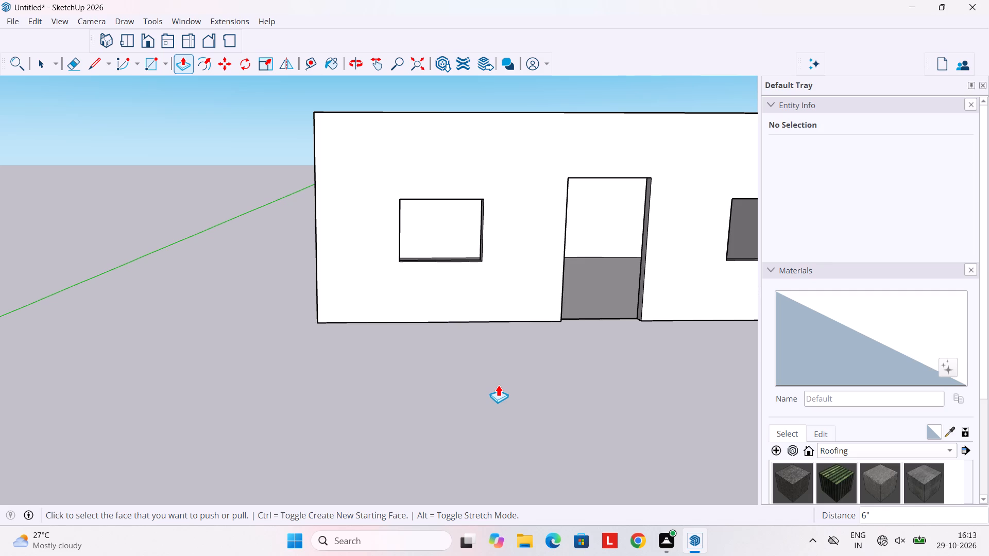
scroll(502, 370, "down", 4)
middle_click_drag(523, 356, 329, 367)
scroll(485, 362, "down", 4)
middle_click_drag(482, 362, 359, 365)
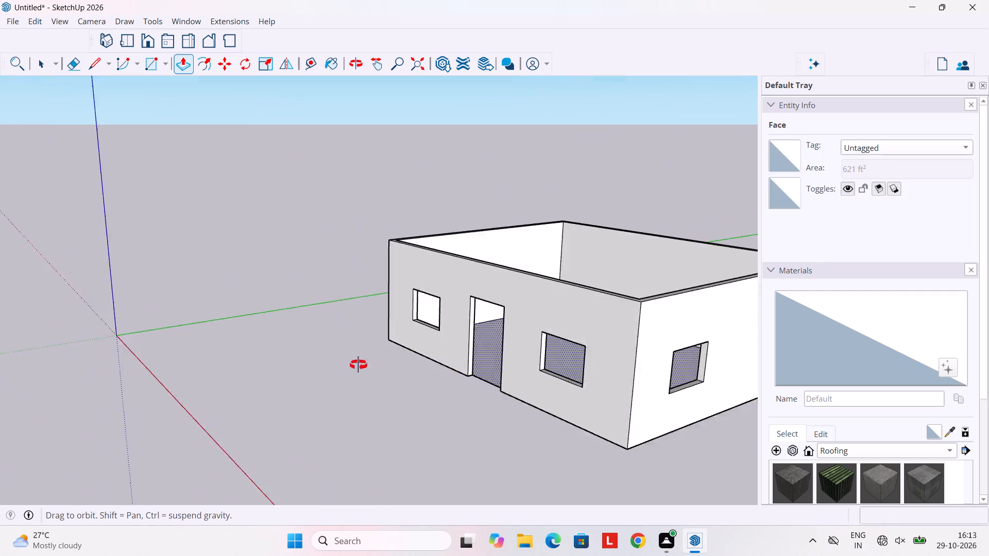
middle_click_drag(359, 365, 582, 357)
scroll(581, 351, "up", 3)
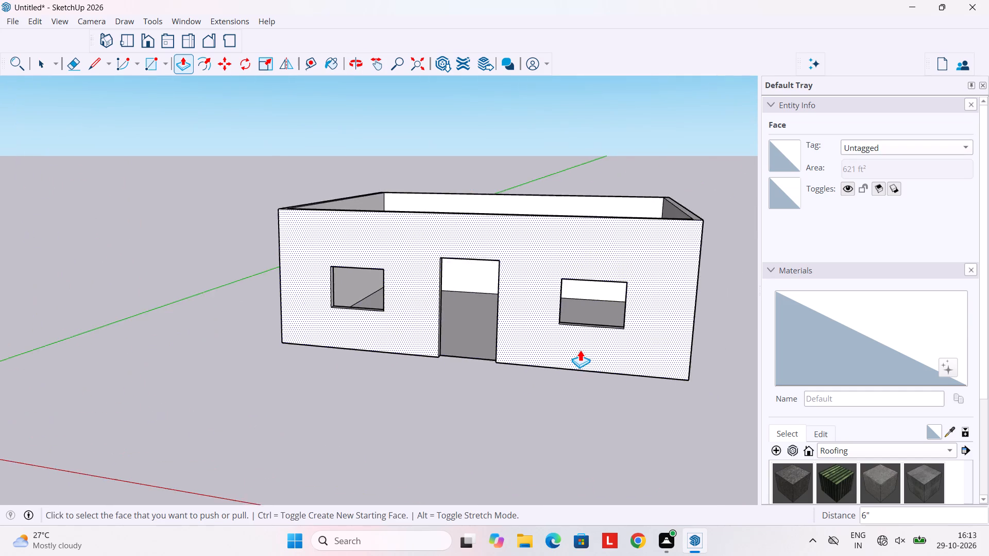
scroll(580, 350, "up", 4)
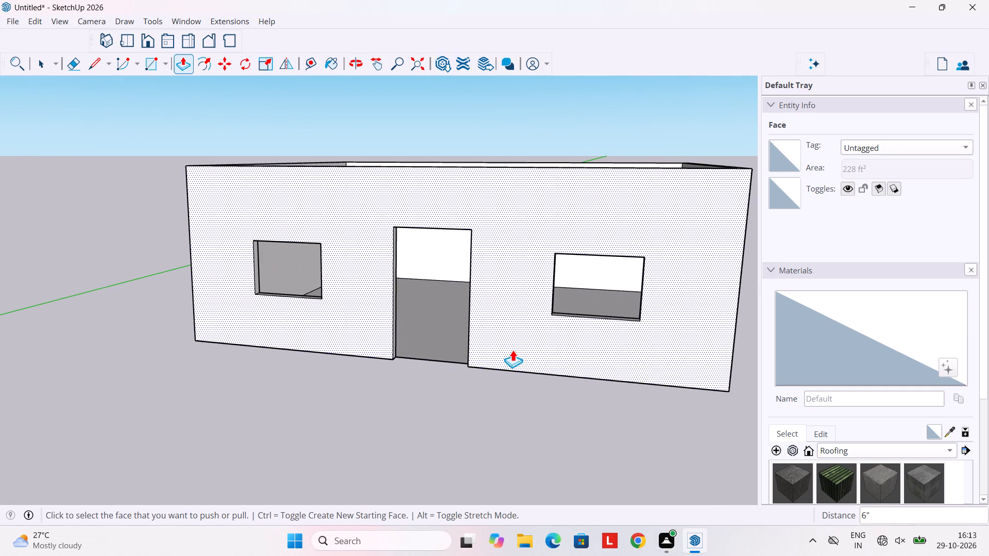
scroll(507, 351, "down", 4)
middle_click_drag(458, 370, 579, 353)
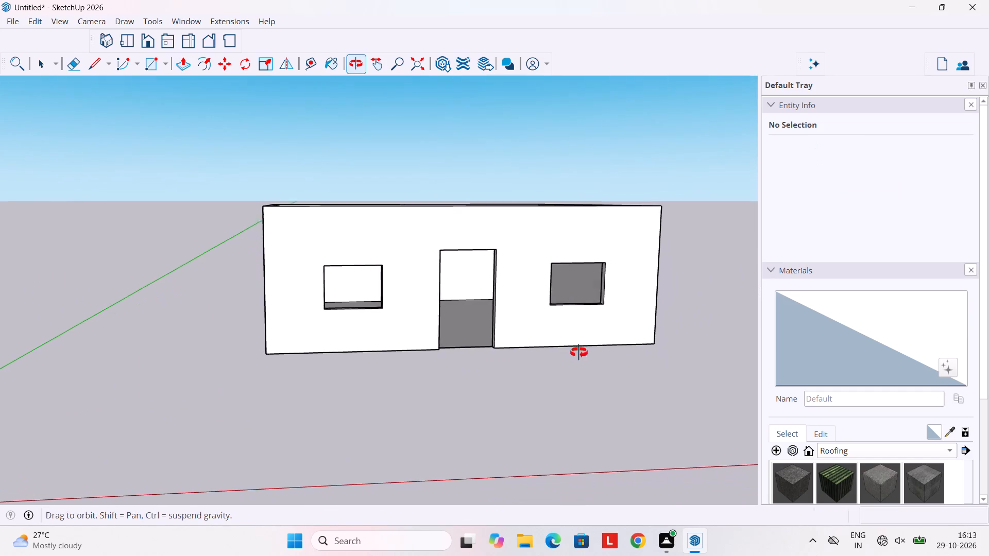
middle_click_drag(579, 353, 581, 353)
middle_click_drag(427, 364, 568, 363)
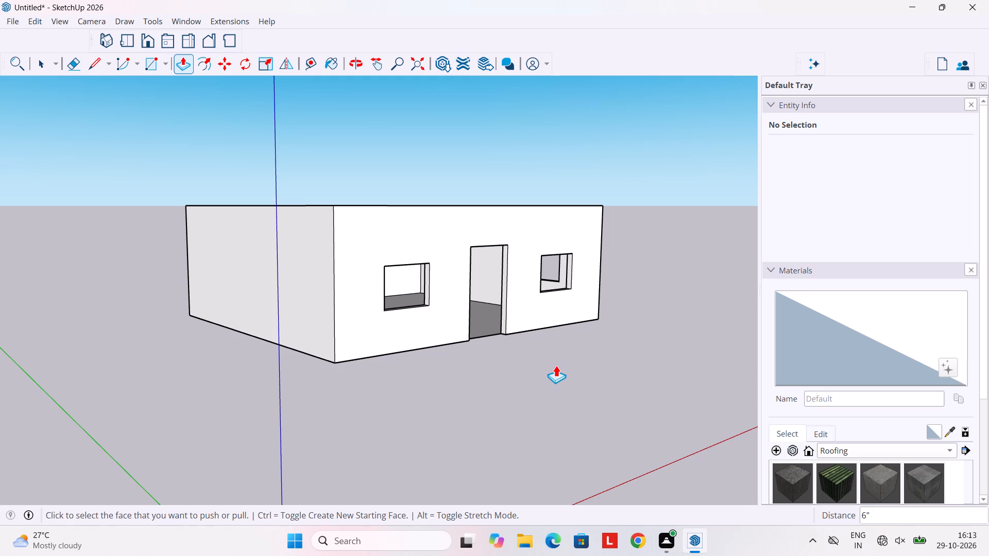
middle_click_drag(556, 365, 439, 370)
scroll(438, 368, "up", 3)
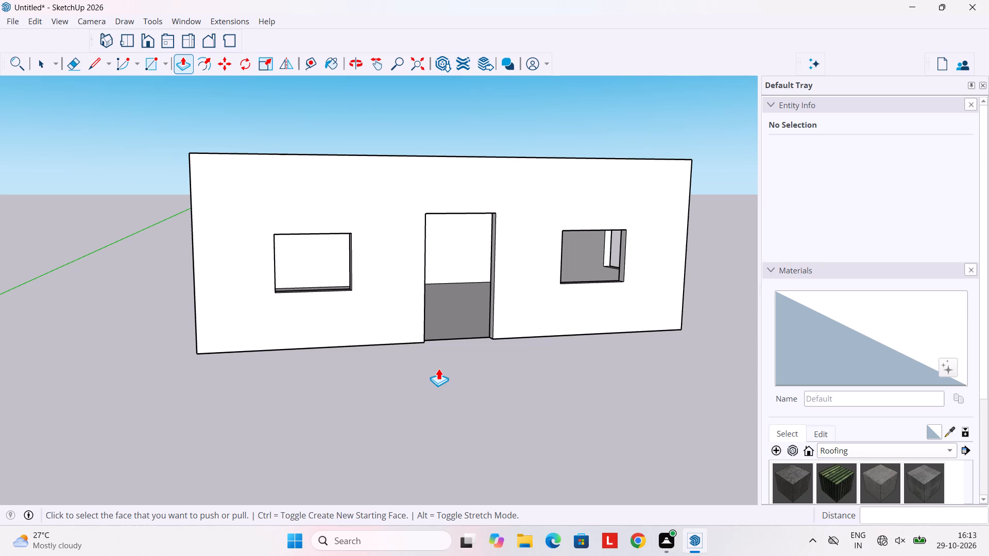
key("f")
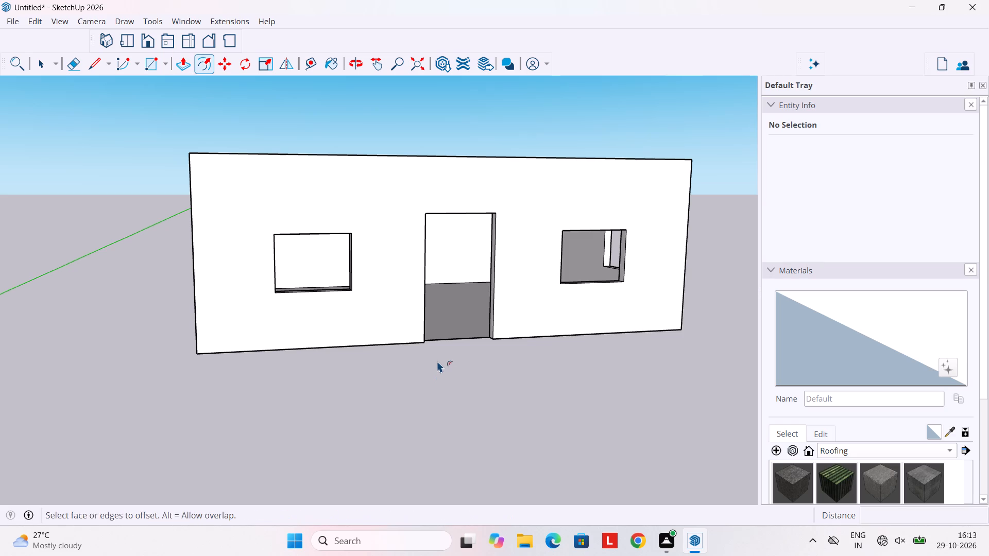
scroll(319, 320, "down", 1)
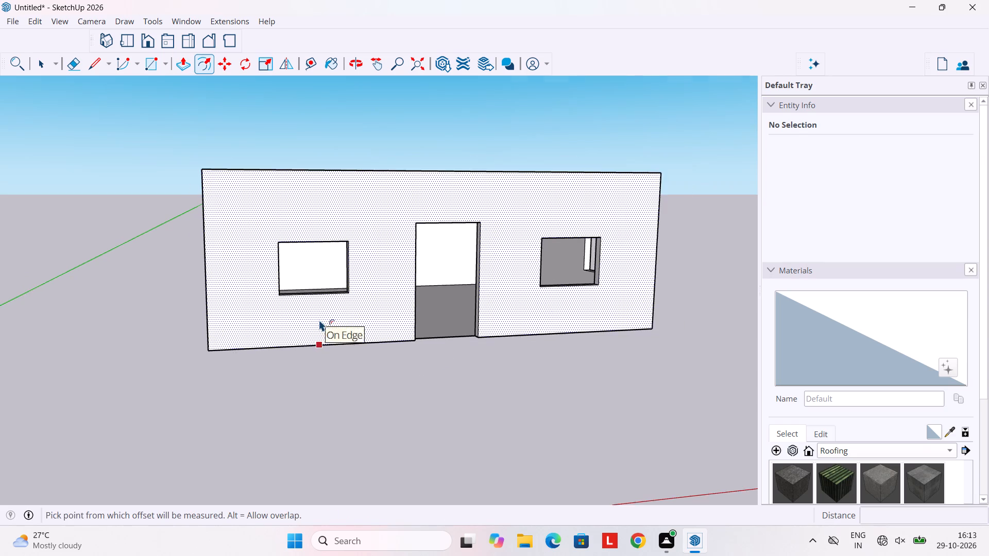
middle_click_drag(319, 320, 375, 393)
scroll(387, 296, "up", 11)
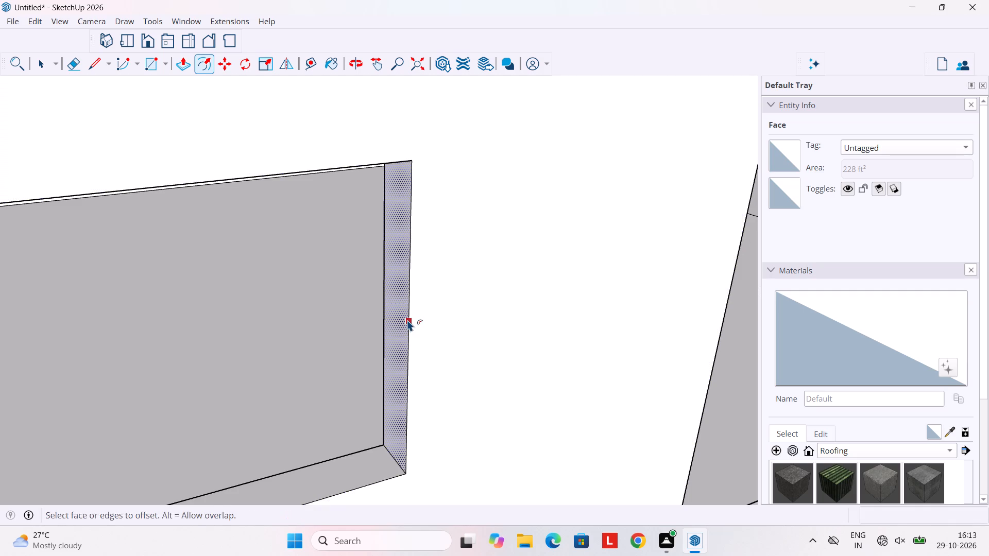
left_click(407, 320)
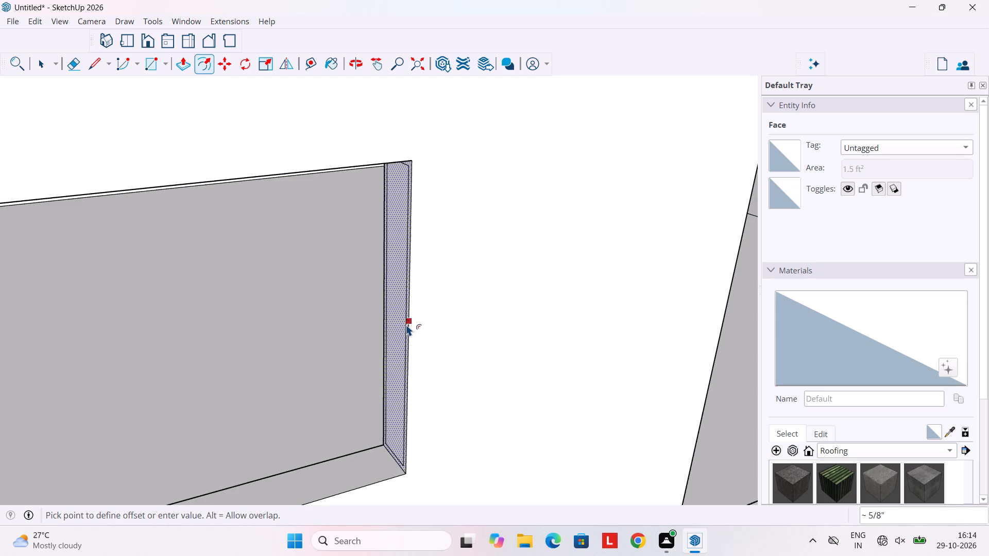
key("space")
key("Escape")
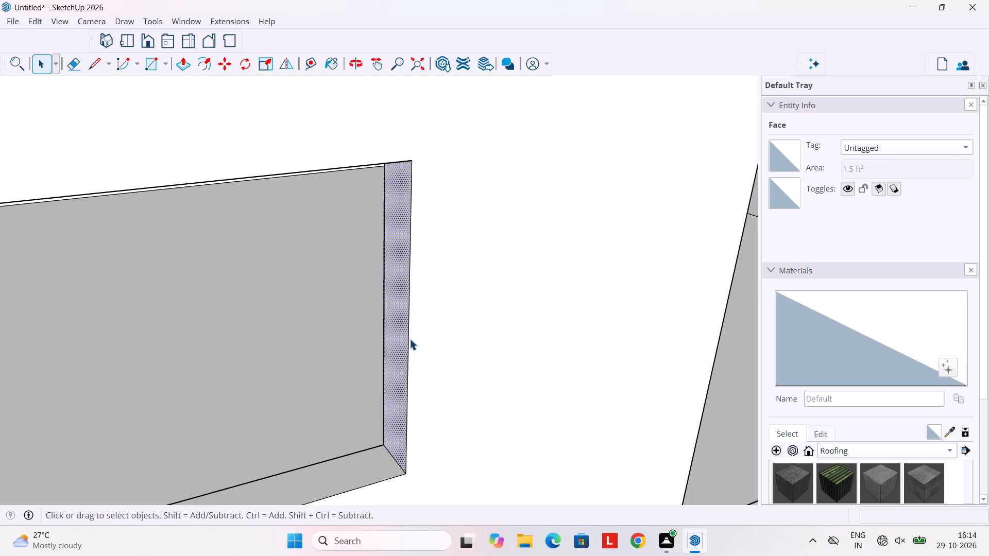
Undo the push that cut the window opening right of the door in the front wall.
scroll(408, 339, "down", 4)
middle_click_drag(409, 340, 301, 313)
scroll(301, 305, "down", 5)
middle_click_drag(301, 306, 339, 289)
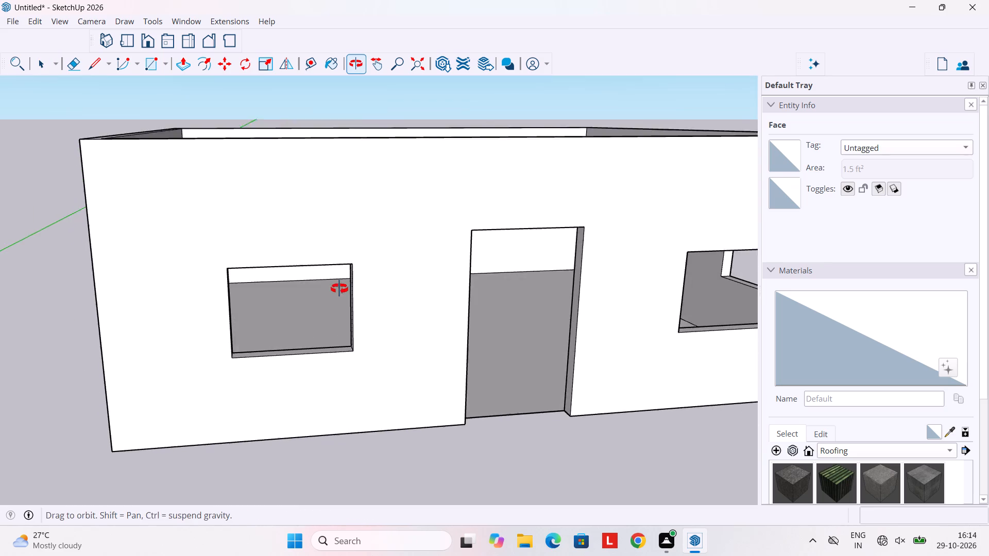
middle_click_drag(339, 289, 348, 280)
scroll(319, 274, "up", 5)
scroll(296, 256, "down", 8)
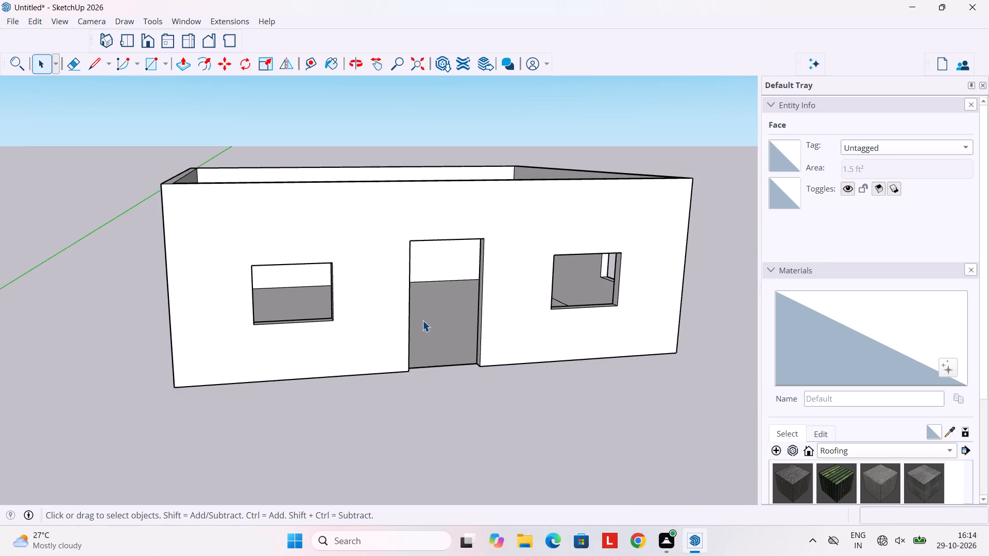
middle_click_drag(422, 320, 249, 317)
middle_click(436, 317)
key("ctrl+z")
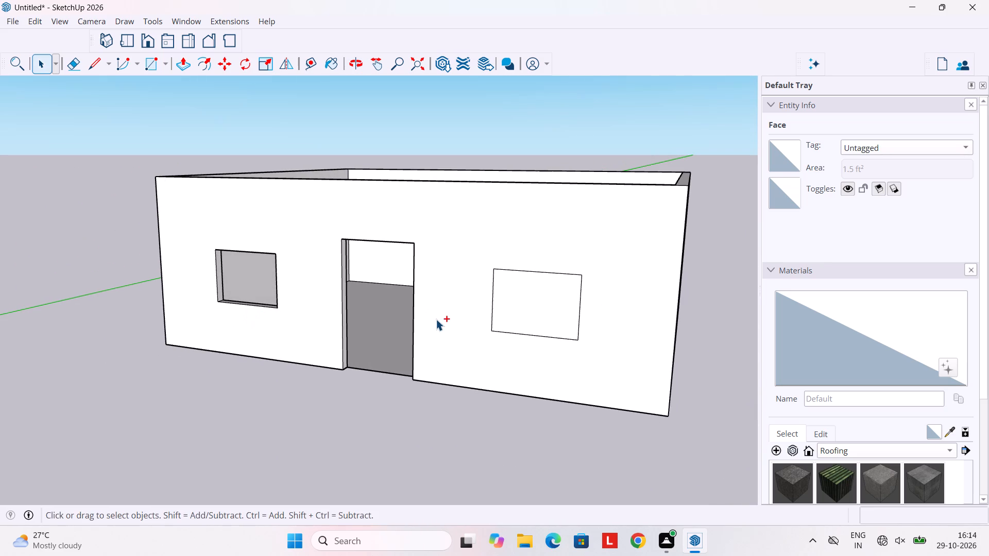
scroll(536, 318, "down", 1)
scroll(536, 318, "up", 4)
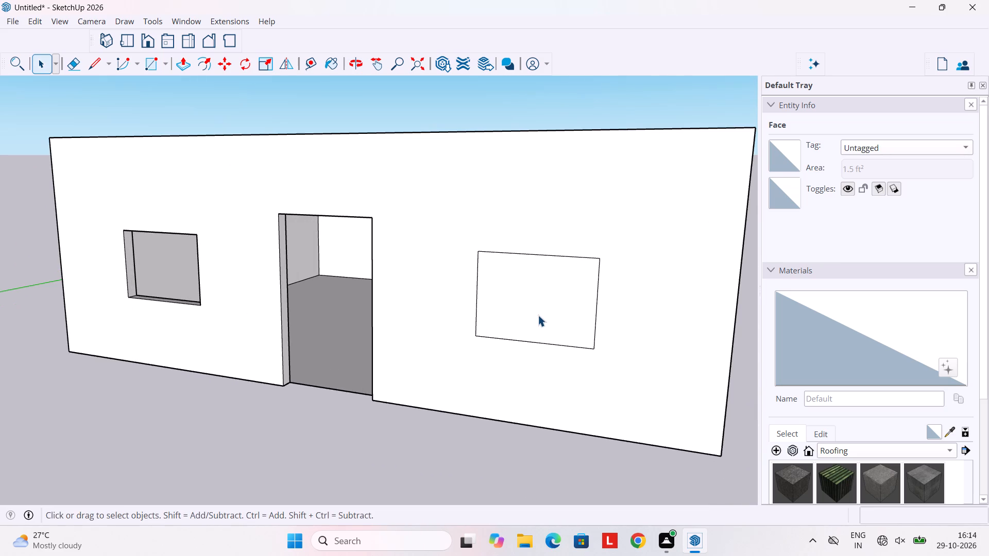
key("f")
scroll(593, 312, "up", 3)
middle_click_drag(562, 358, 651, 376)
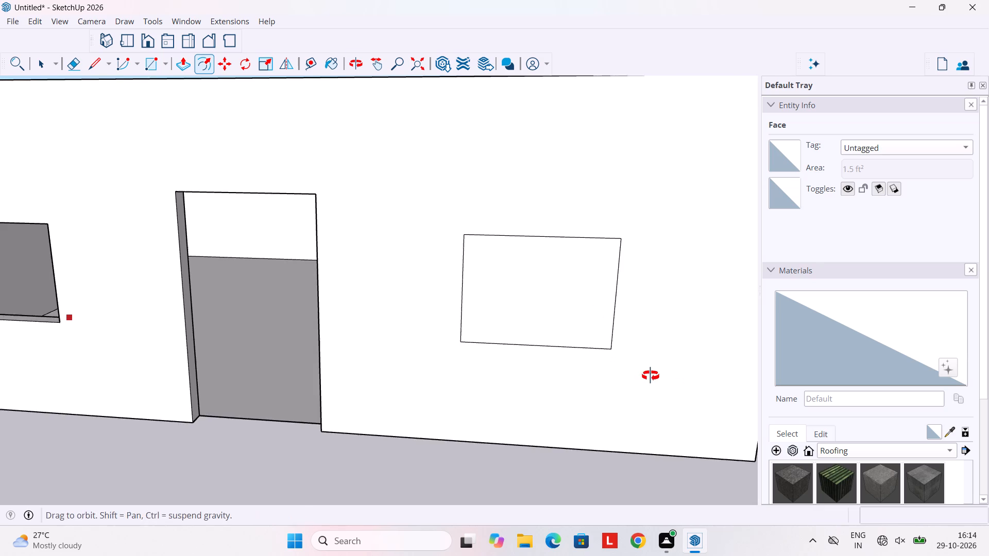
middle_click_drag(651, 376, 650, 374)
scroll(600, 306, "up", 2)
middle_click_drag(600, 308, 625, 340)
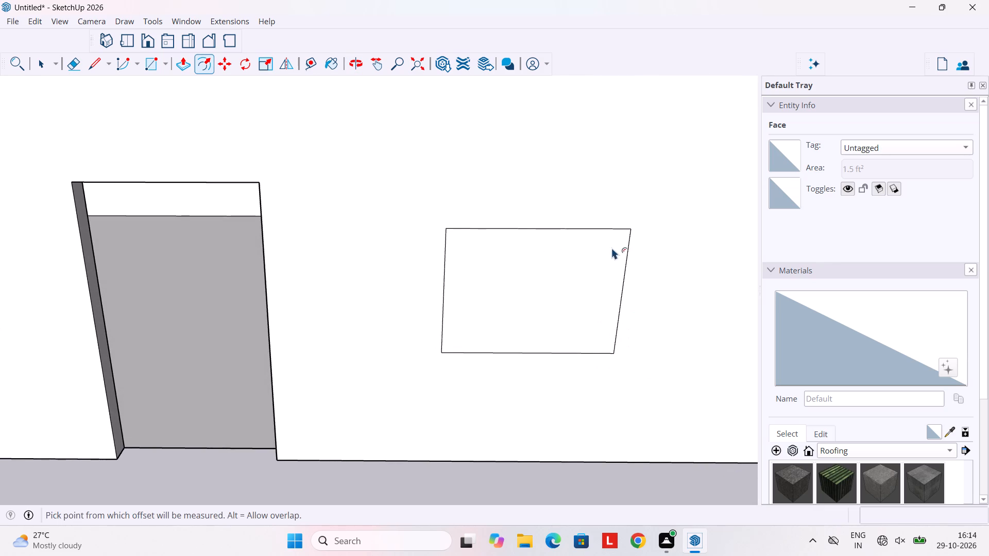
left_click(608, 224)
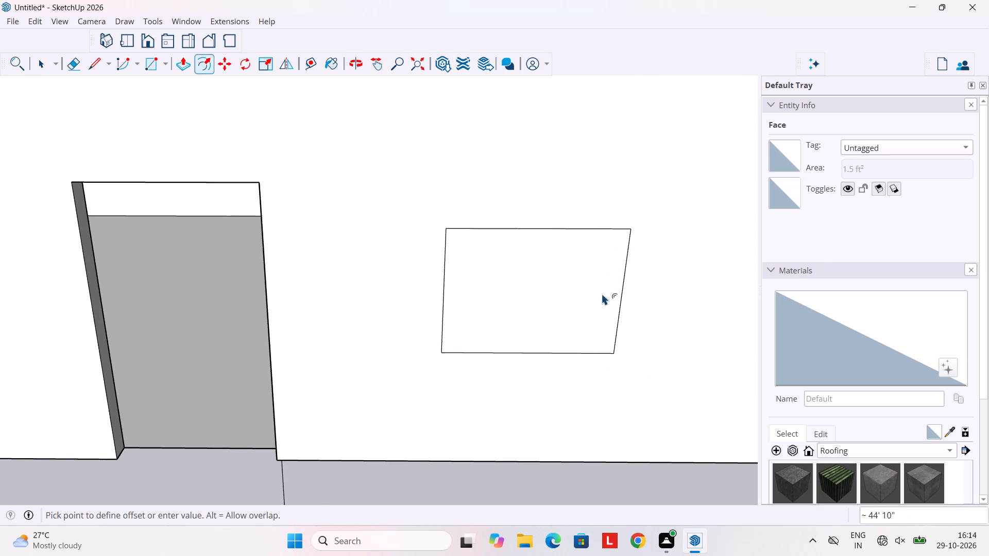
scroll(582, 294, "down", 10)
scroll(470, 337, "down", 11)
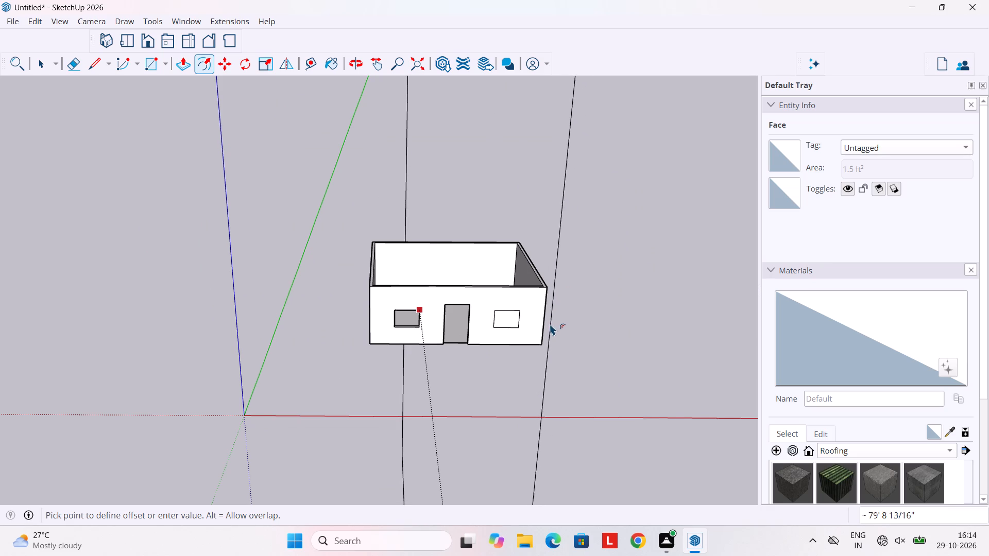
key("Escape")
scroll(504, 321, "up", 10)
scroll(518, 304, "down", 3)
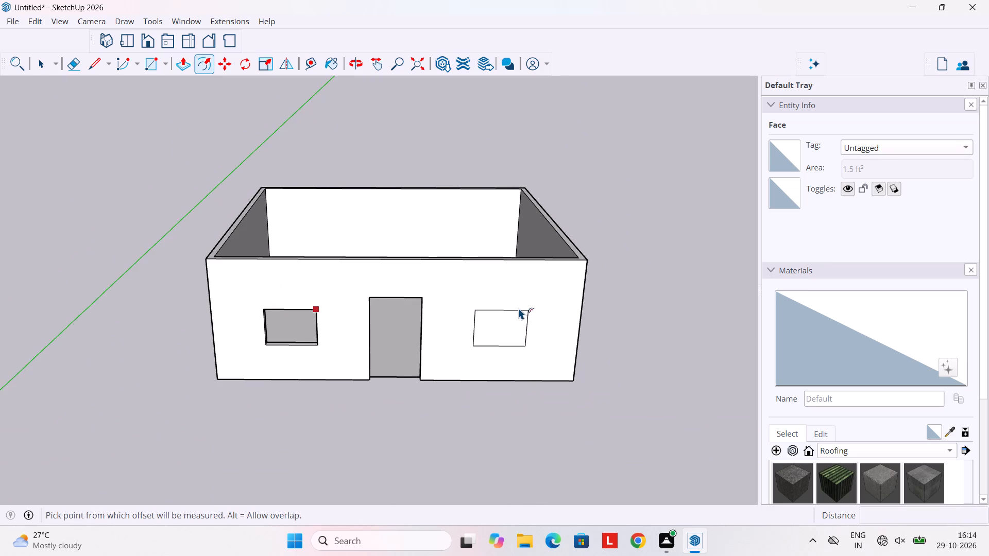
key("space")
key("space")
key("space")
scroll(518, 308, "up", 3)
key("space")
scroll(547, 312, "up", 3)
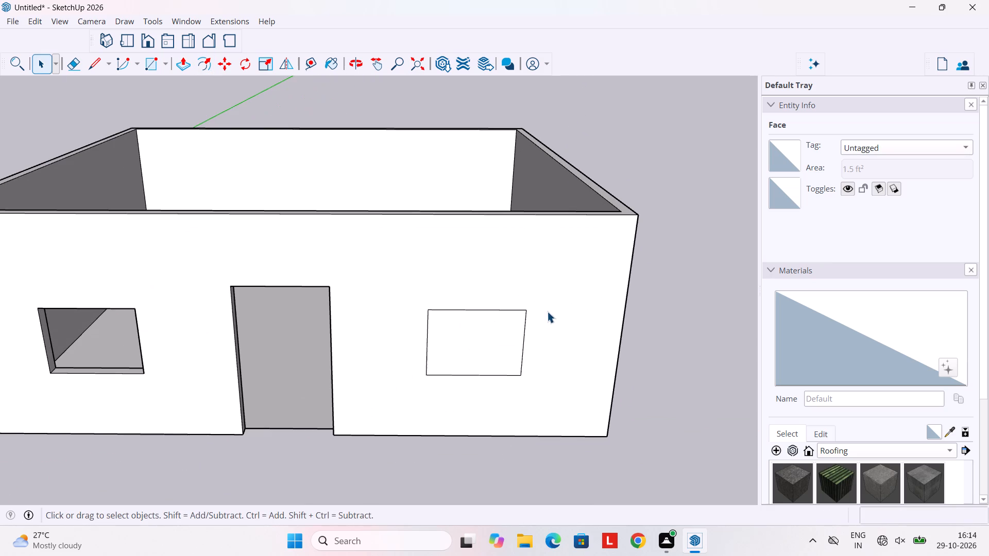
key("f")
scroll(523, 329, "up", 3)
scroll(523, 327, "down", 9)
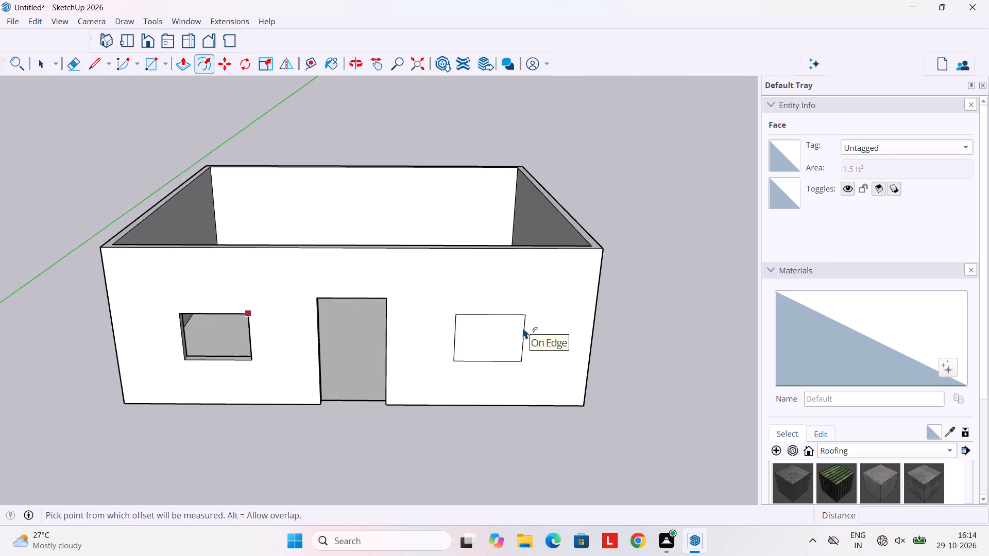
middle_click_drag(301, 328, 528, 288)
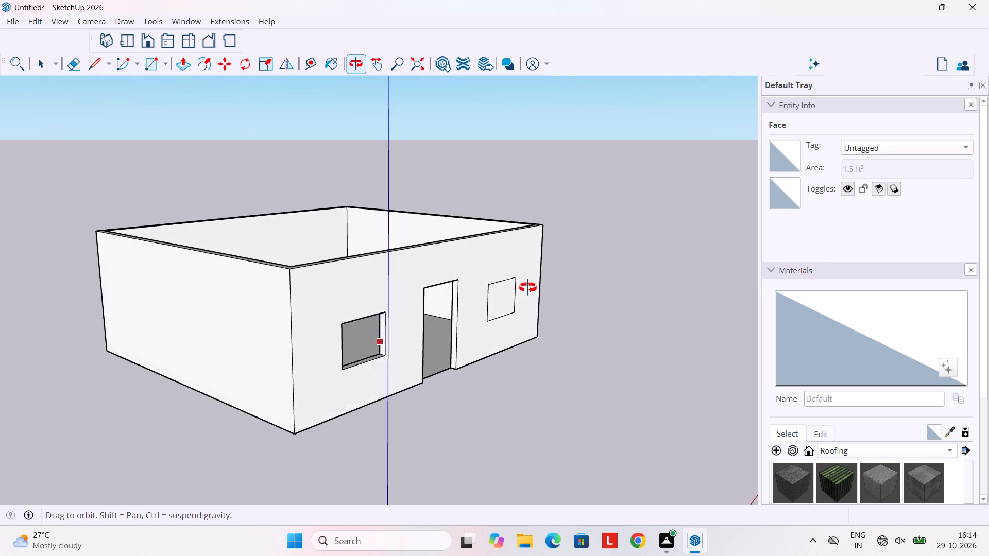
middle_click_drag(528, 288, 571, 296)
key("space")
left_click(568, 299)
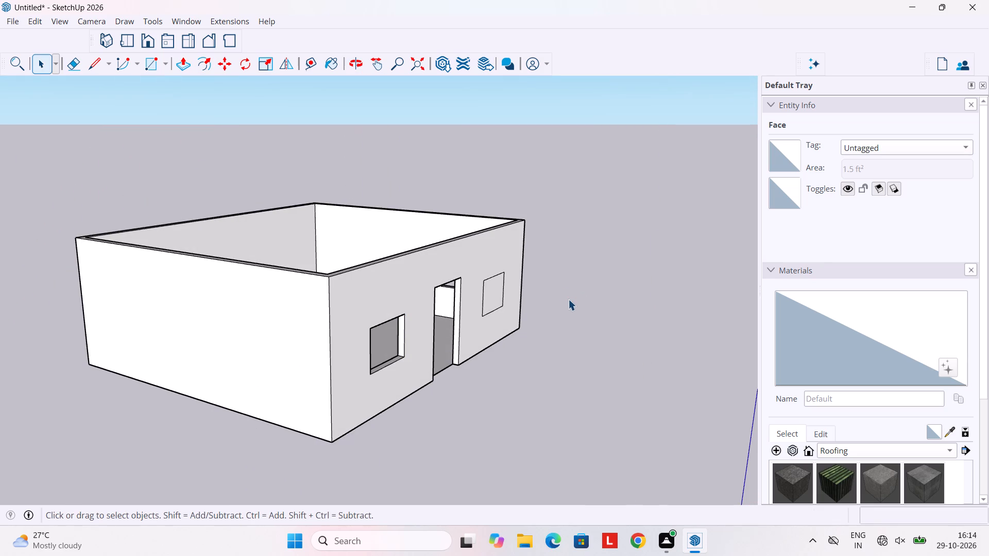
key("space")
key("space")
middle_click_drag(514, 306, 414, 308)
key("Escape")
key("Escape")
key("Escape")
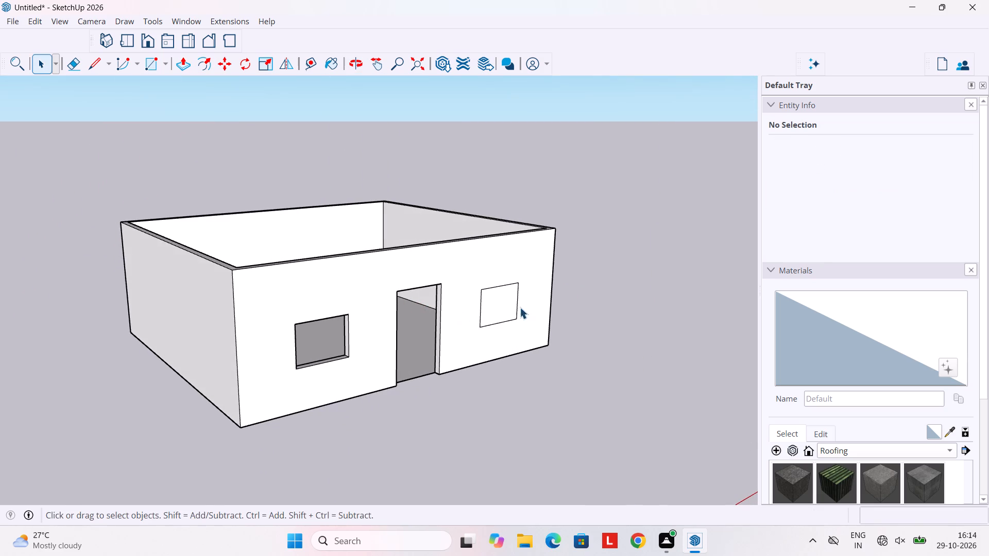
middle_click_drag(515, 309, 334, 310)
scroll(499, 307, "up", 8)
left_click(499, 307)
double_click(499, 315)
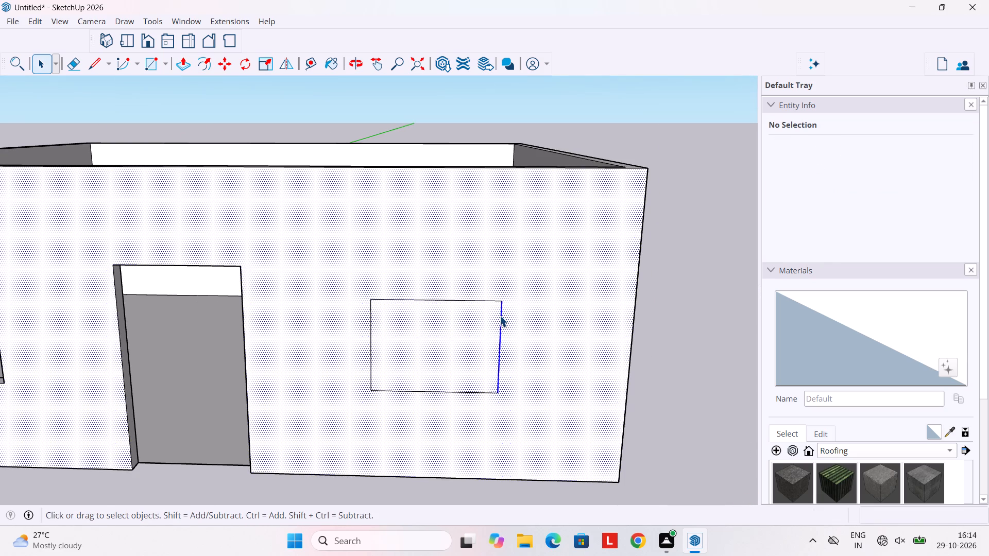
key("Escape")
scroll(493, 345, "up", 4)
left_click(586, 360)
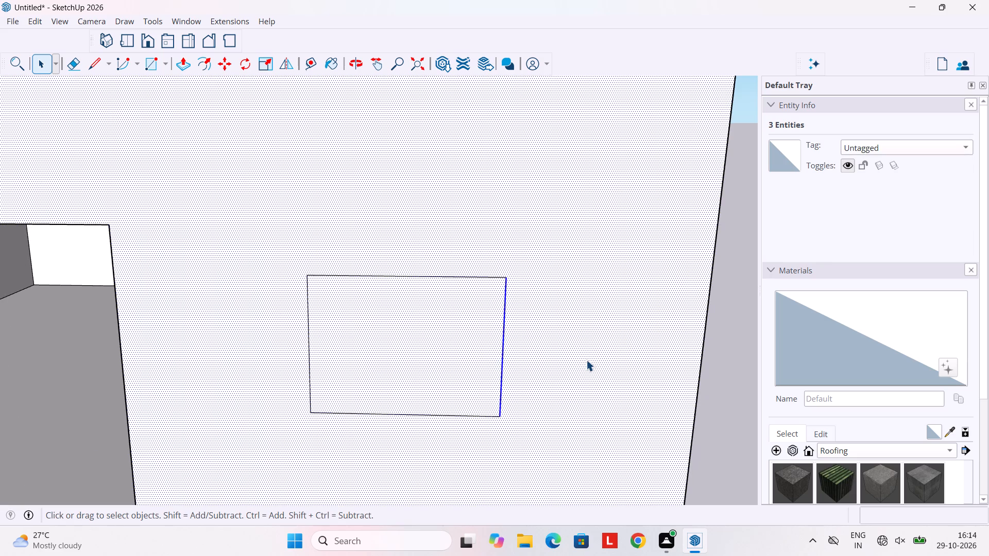
Undo the push that cut the window opening left of the door in the front wall.
scroll(542, 373, "up", 2)
scroll(460, 364, "down", 4)
key("ctrl+z")
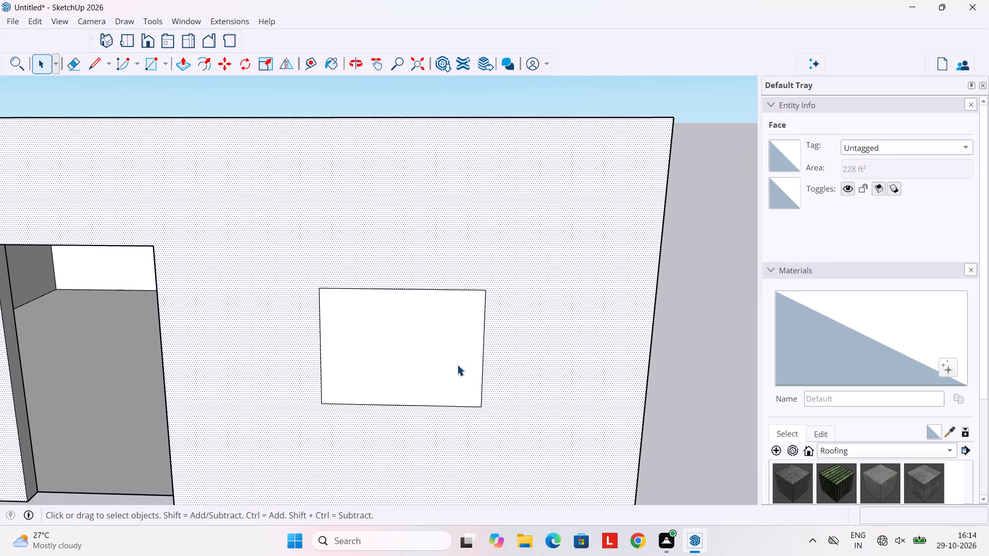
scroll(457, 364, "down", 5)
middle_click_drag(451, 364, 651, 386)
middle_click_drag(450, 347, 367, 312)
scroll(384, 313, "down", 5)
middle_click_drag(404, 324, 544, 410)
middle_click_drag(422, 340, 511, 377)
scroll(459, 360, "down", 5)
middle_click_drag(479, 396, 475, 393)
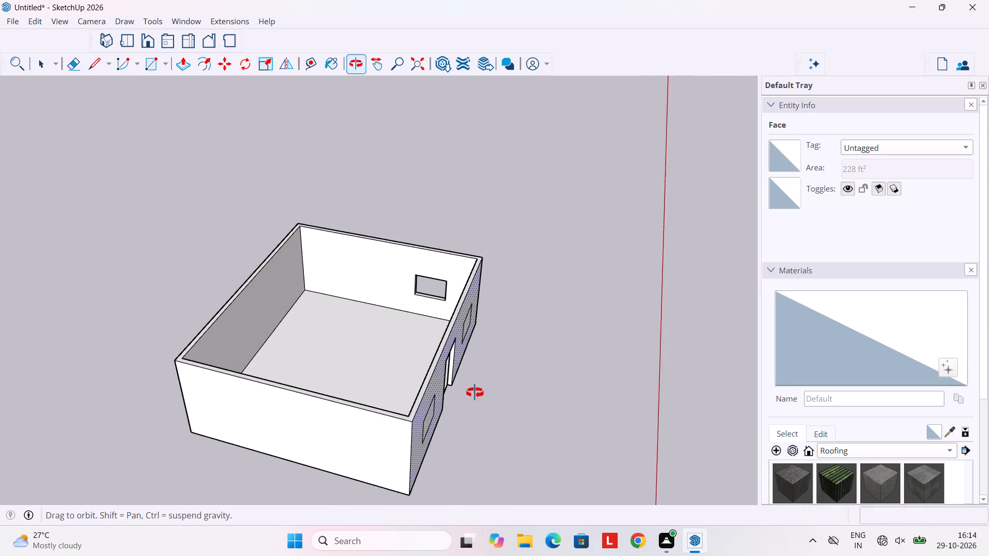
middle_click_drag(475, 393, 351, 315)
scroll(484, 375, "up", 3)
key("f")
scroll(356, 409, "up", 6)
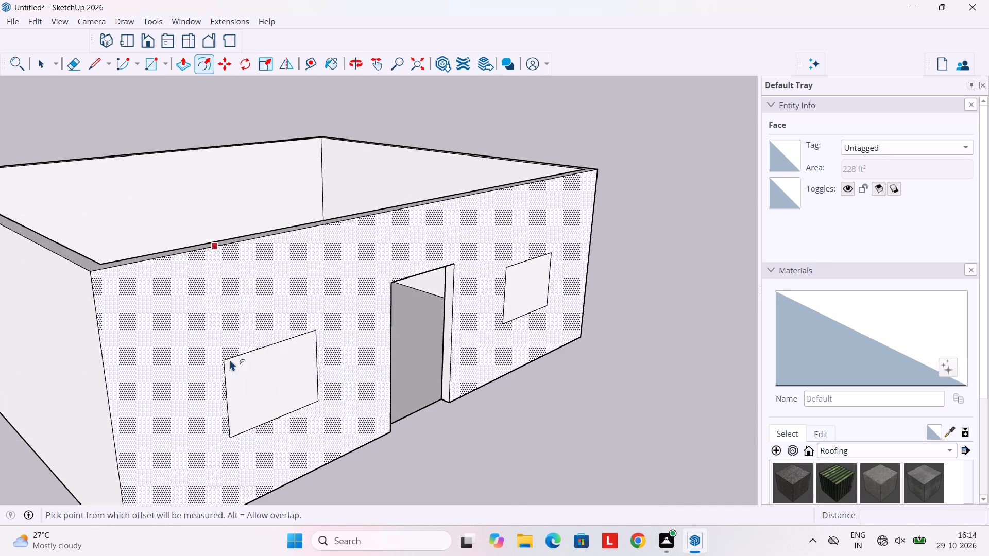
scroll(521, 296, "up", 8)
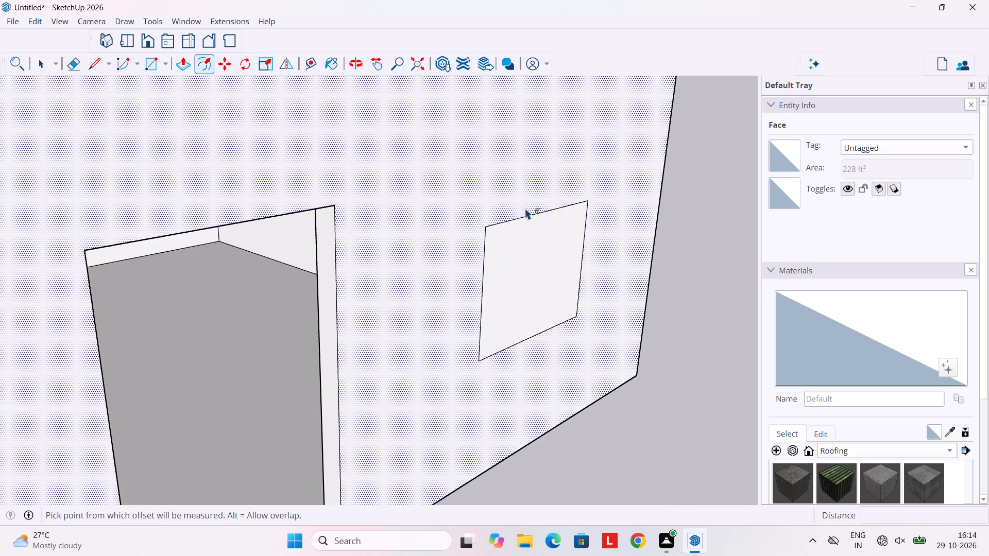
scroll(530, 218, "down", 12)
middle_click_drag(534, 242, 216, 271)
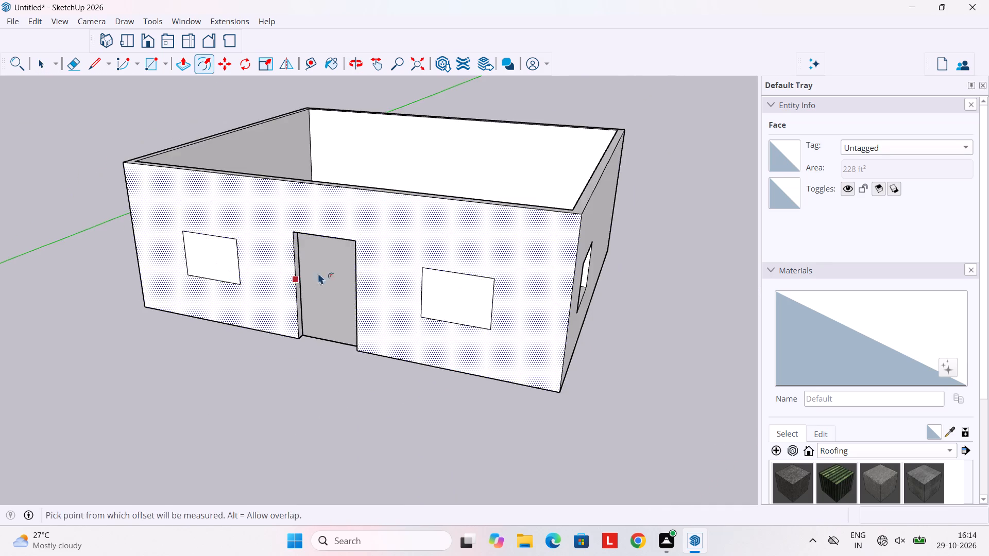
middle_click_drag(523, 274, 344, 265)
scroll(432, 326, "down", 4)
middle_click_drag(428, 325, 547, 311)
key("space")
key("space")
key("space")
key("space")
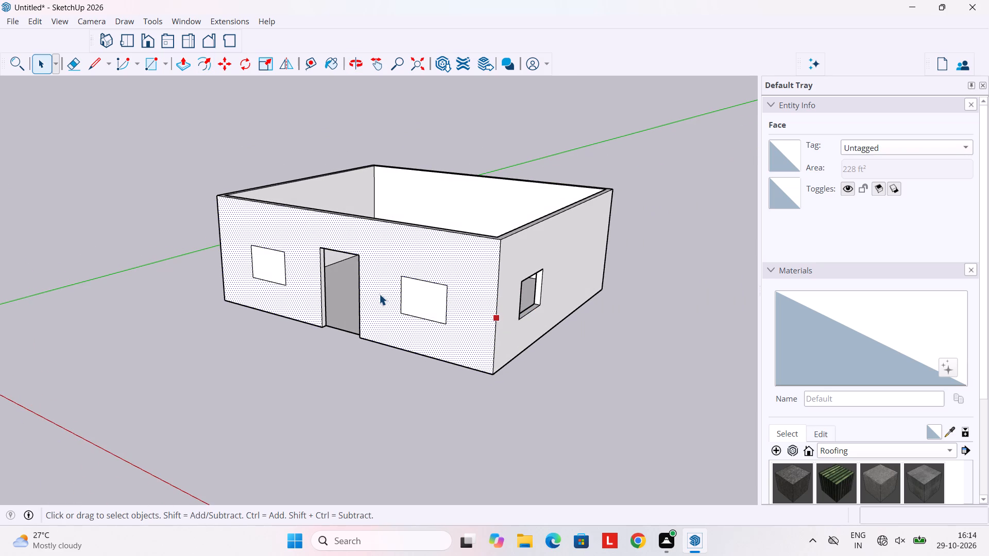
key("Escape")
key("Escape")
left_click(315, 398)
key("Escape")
Offset the outline of the window face right of the door 3" inward to form a frame border.
scroll(412, 338, "up", 4)
middle_click_drag(417, 334, 519, 325)
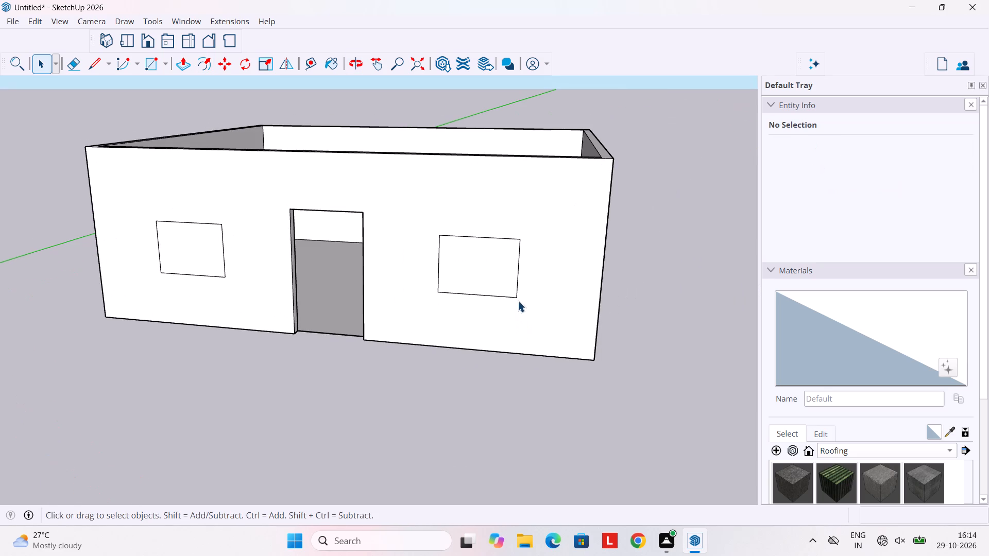
key("f")
scroll(513, 302, "up", 4)
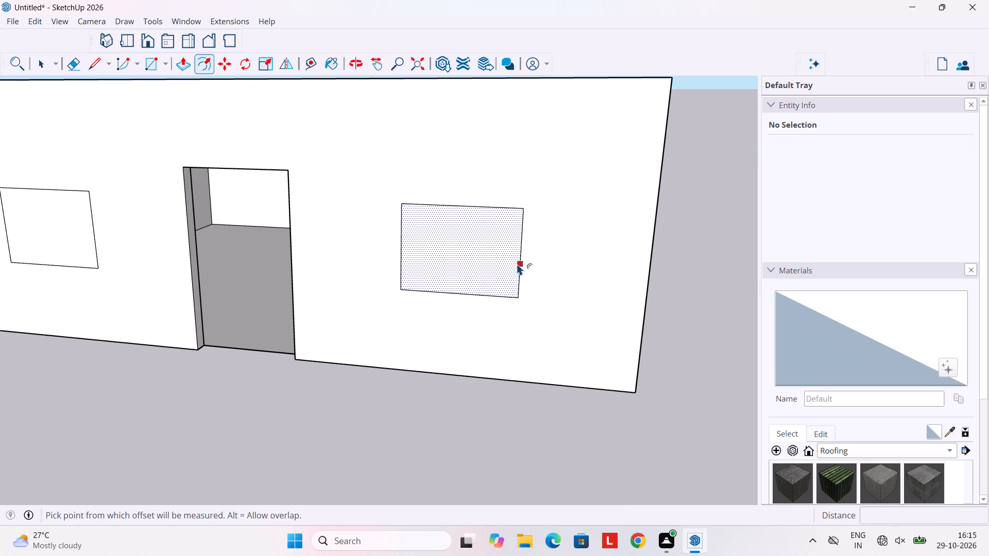
left_click(517, 264)
type("3\"")
key("Return")
Pull the frame border of the window right of the door 3" outward from the front wall.
scroll(513, 266, "up", 2)
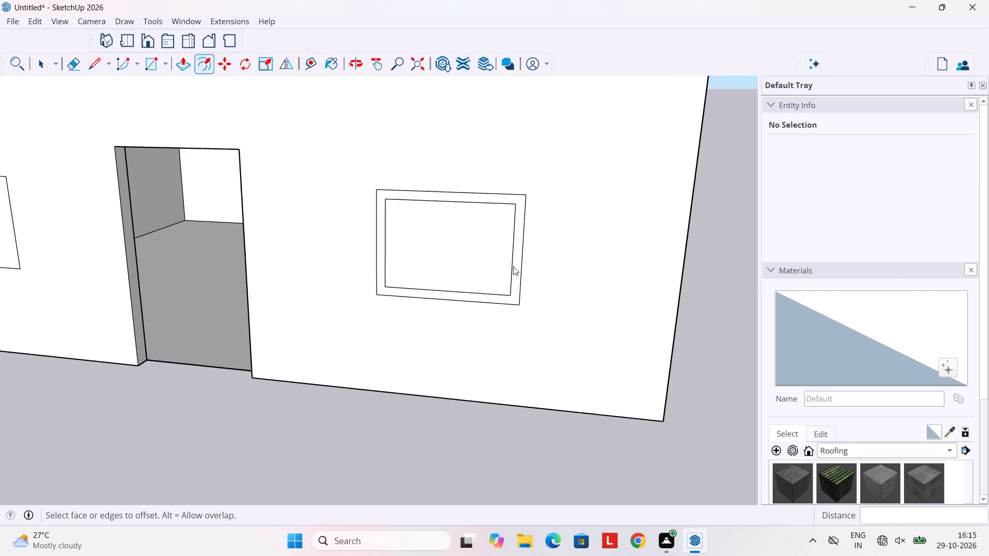
scroll(513, 266, "up", 3)
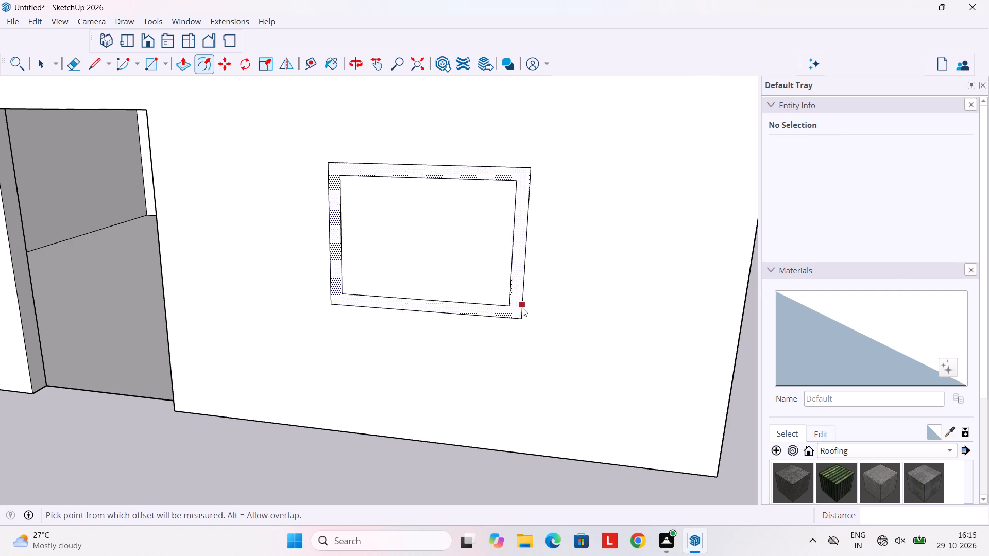
key("p")
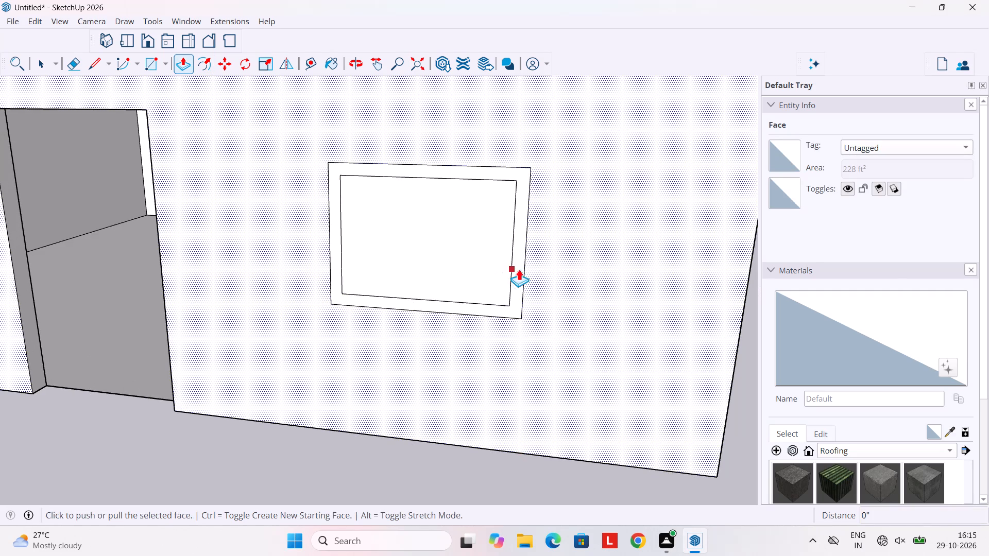
left_click(521, 267)
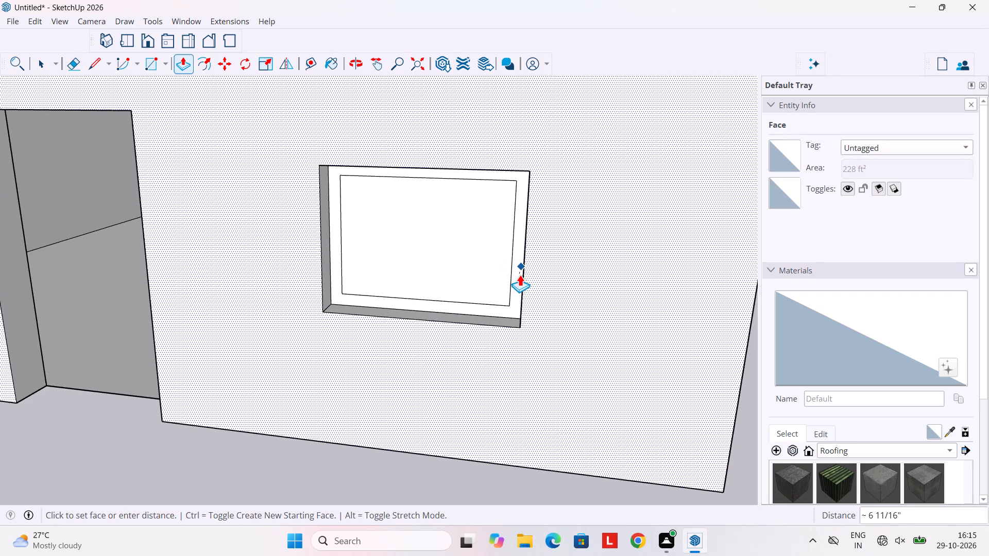
key("Escape")
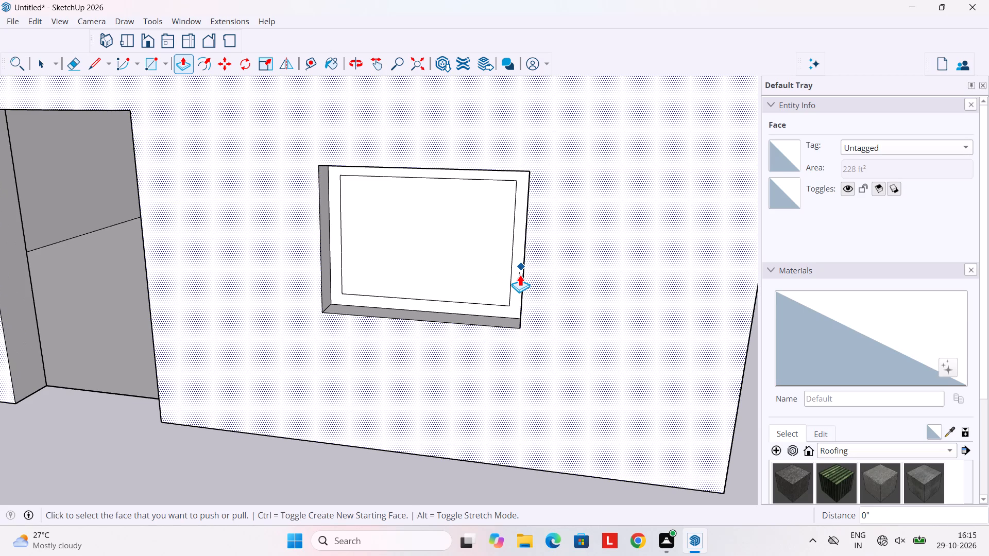
scroll(520, 274, "up", 5)
left_click(513, 247)
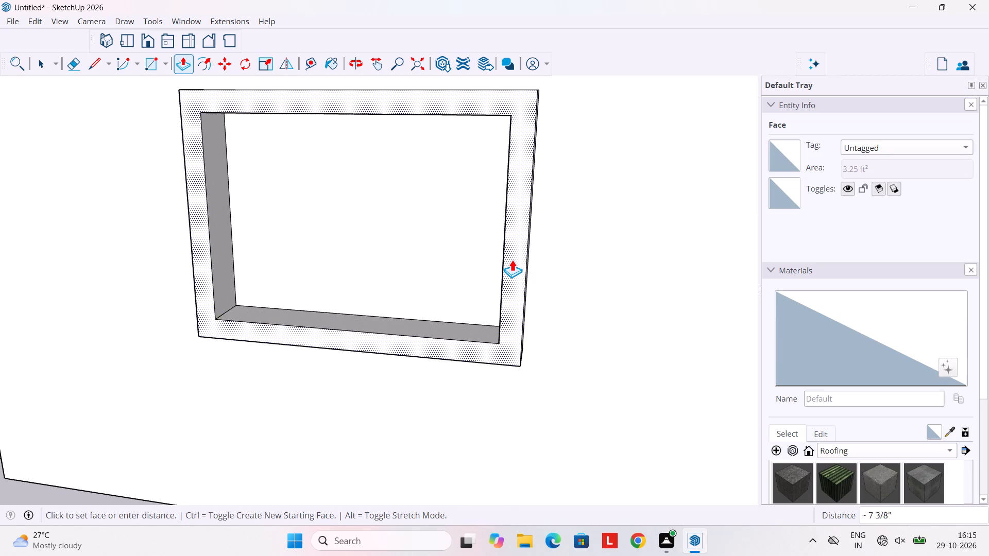
type("3\"")
key("Return")
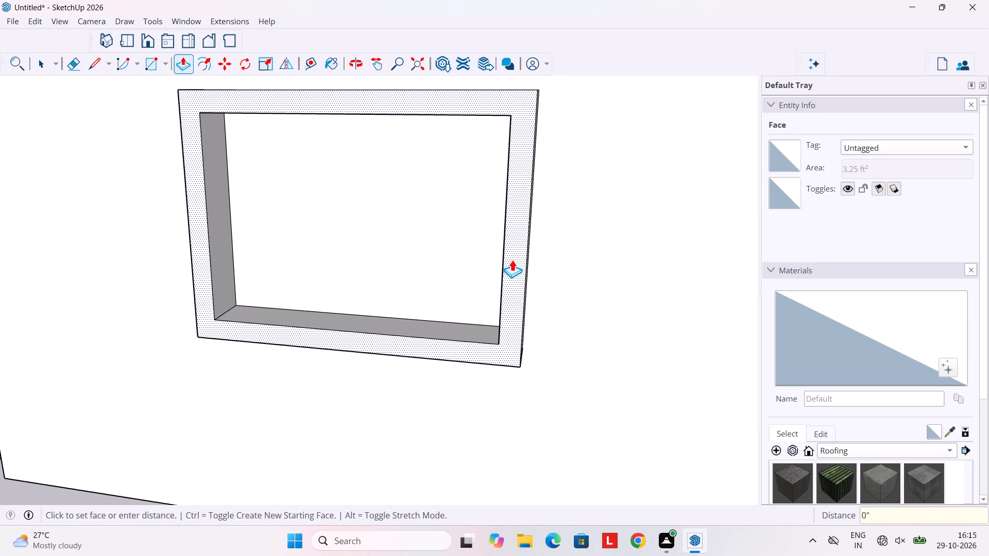
Push the face inside the right-hand window's frame 6" inward to cut the opening through the front wall.
left_click(370, 270)
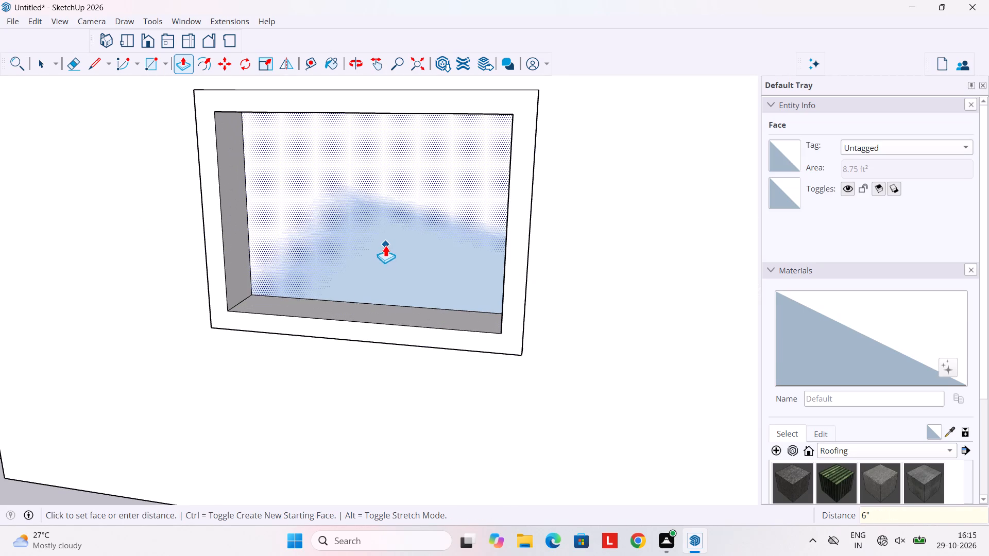
left_click(385, 245)
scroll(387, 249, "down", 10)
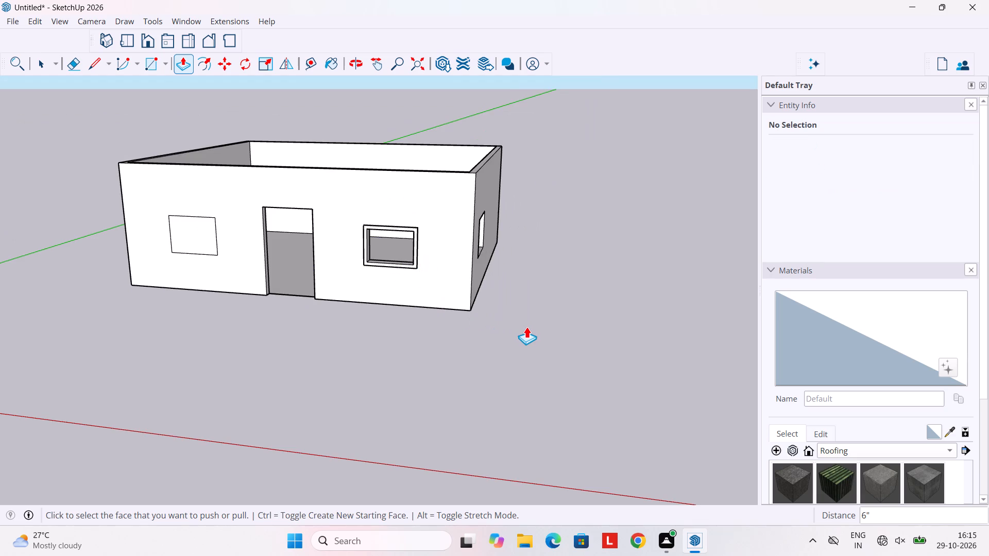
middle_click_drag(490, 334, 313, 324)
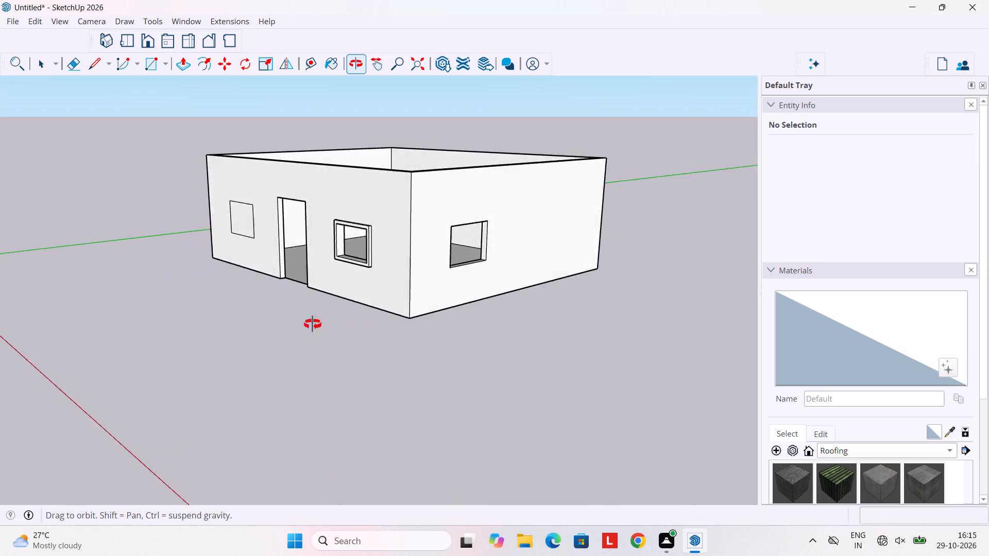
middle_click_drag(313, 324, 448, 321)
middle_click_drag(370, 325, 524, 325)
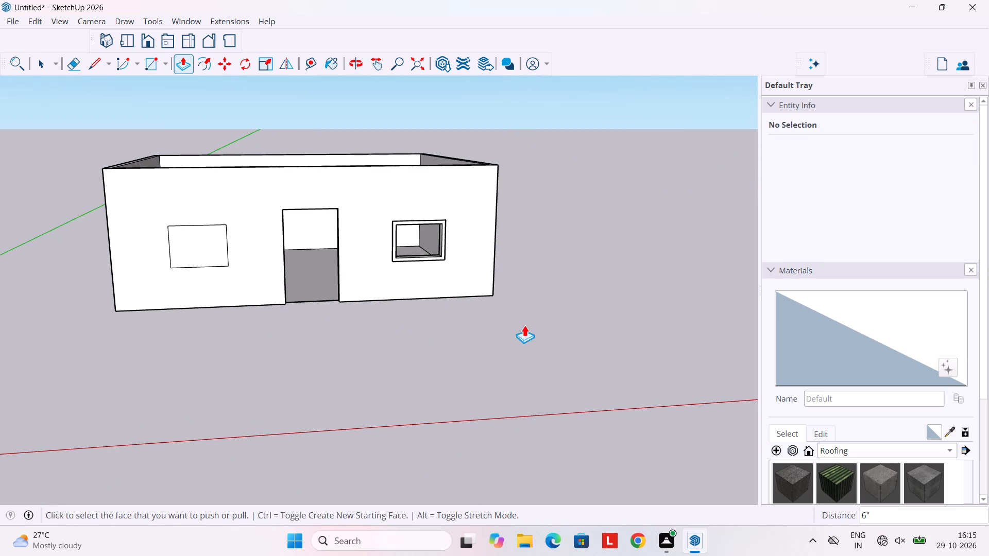
Undo the opening, pulled frame and offset of the window right of the door, along with the deletion of the guides.
middle_click_drag(468, 328, 573, 330)
middle_click_drag(450, 329, 537, 329)
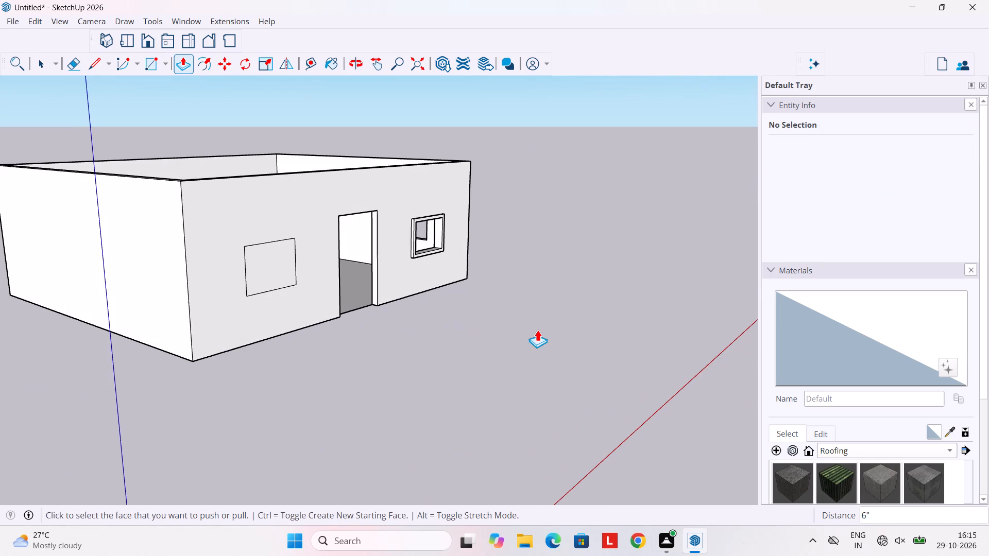
key("ctrl+z")
key("ctrl+z")
key("ctrl+z")
key("ctrl+z")
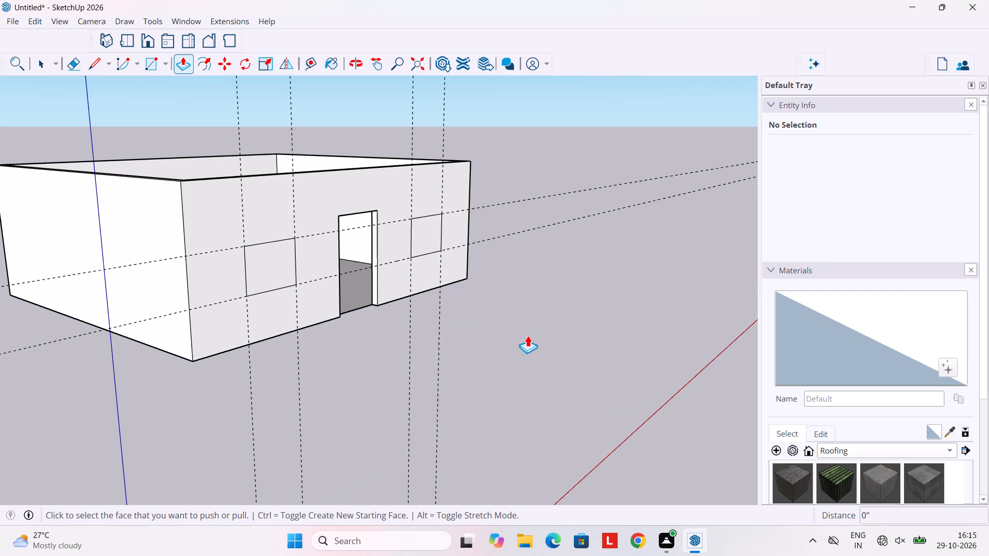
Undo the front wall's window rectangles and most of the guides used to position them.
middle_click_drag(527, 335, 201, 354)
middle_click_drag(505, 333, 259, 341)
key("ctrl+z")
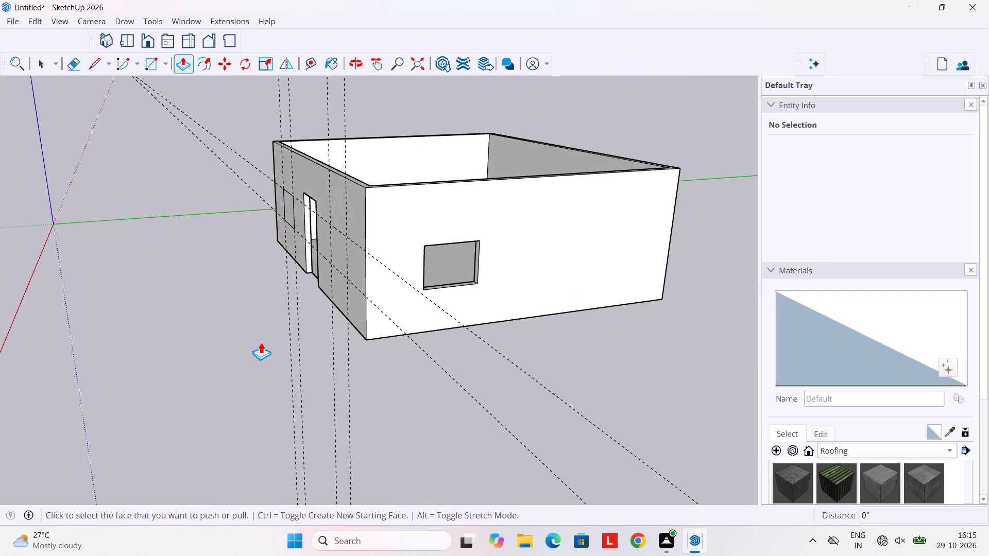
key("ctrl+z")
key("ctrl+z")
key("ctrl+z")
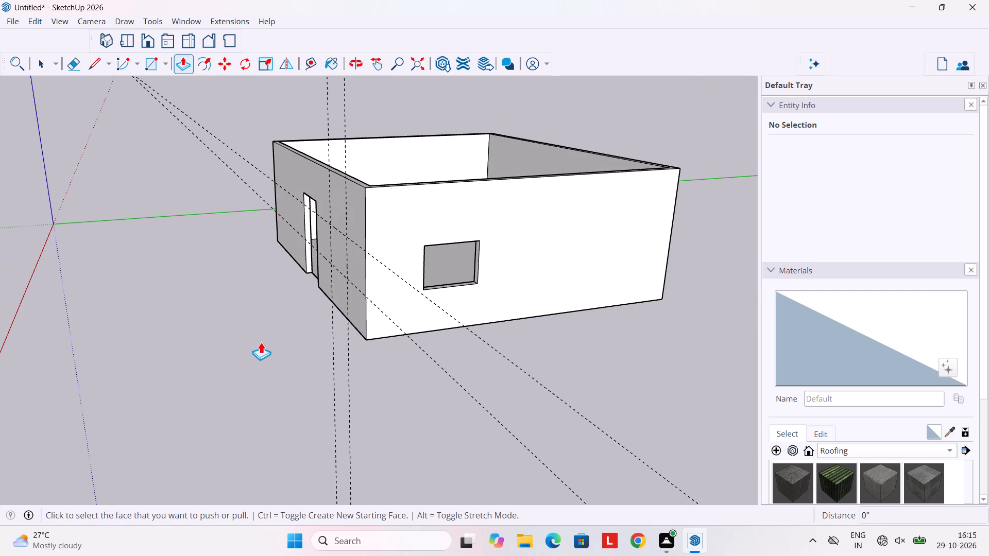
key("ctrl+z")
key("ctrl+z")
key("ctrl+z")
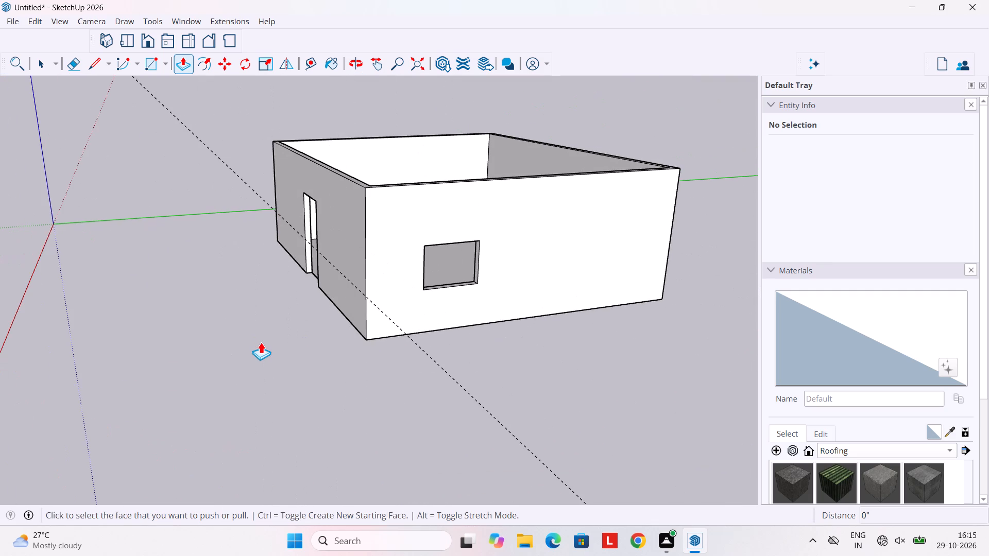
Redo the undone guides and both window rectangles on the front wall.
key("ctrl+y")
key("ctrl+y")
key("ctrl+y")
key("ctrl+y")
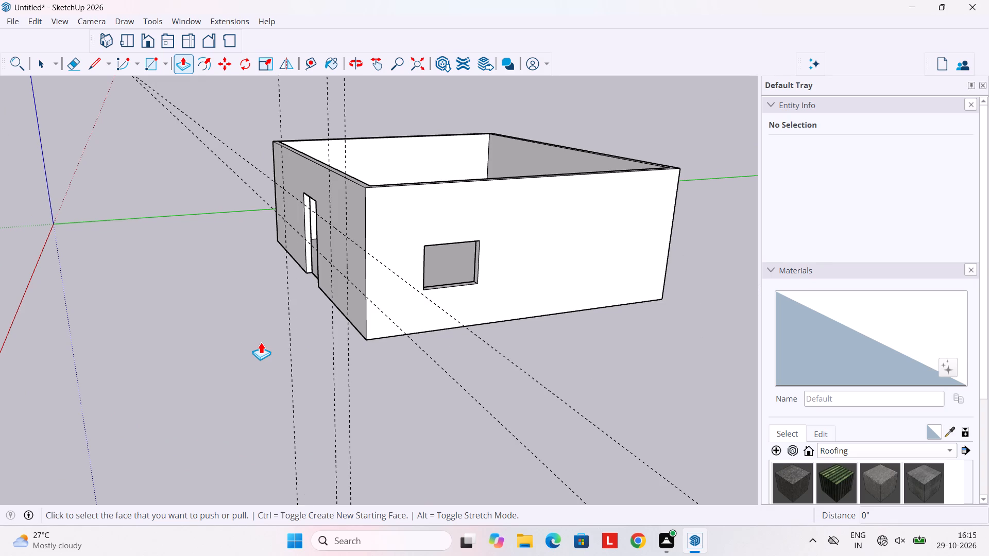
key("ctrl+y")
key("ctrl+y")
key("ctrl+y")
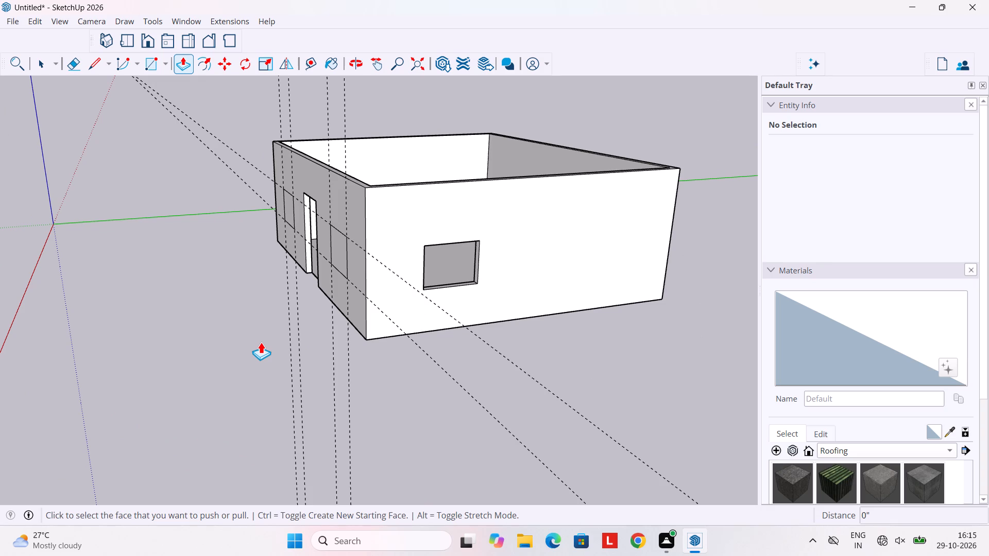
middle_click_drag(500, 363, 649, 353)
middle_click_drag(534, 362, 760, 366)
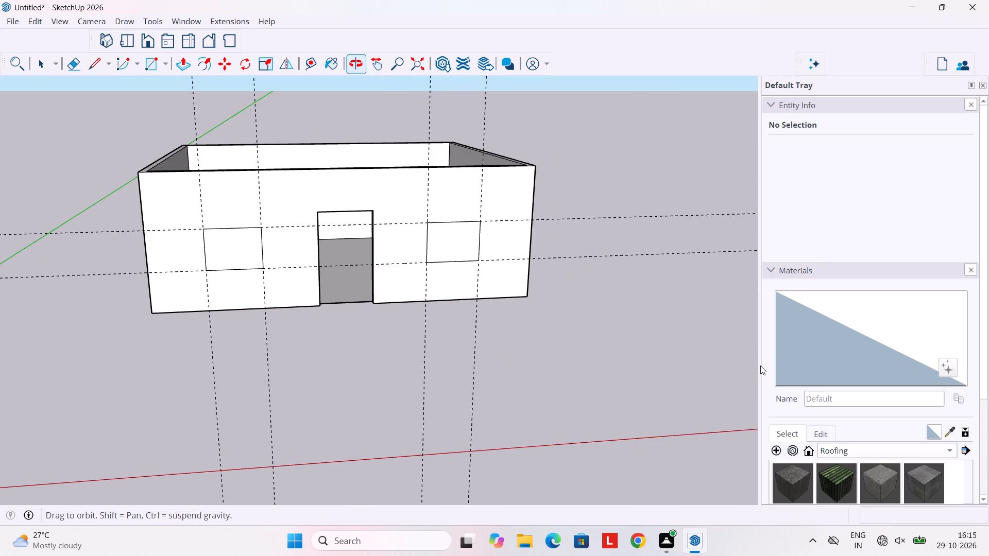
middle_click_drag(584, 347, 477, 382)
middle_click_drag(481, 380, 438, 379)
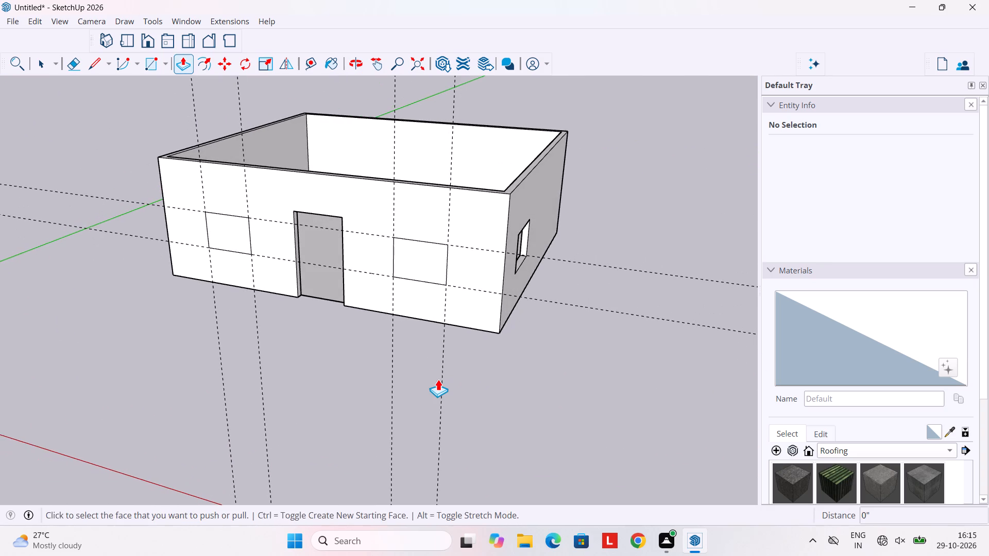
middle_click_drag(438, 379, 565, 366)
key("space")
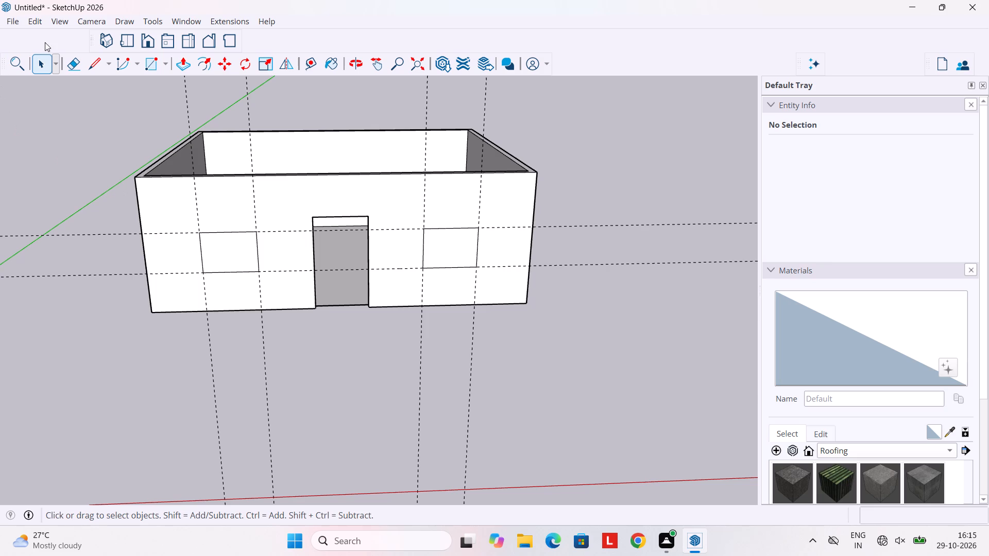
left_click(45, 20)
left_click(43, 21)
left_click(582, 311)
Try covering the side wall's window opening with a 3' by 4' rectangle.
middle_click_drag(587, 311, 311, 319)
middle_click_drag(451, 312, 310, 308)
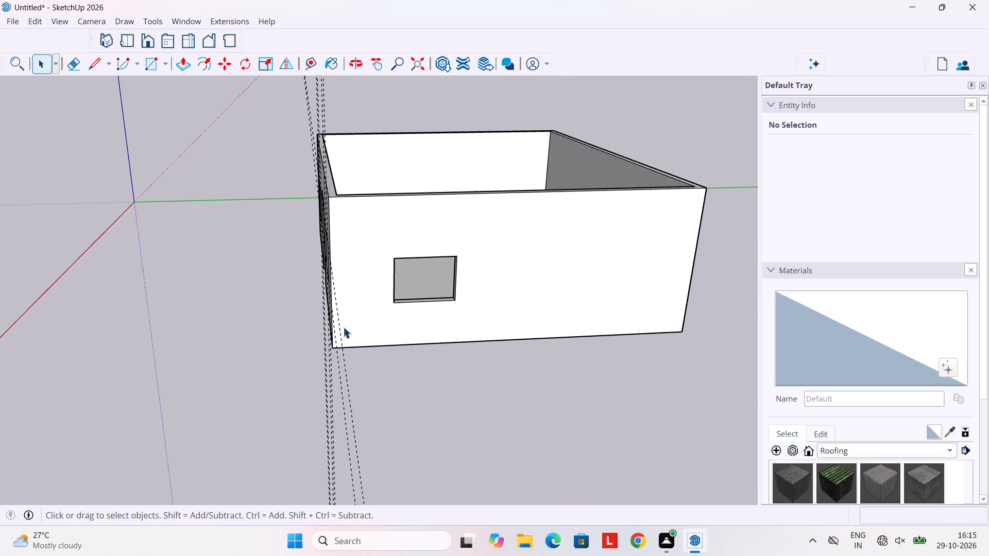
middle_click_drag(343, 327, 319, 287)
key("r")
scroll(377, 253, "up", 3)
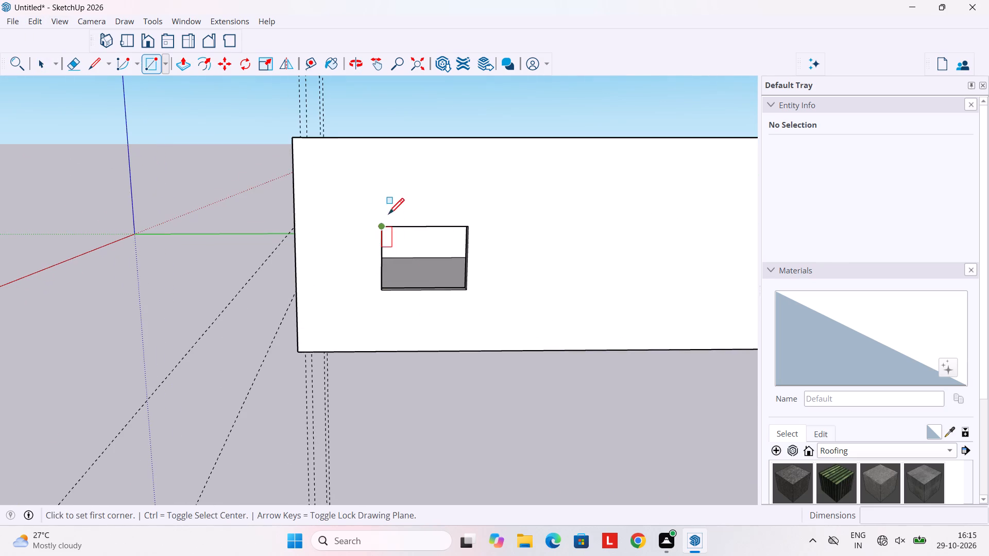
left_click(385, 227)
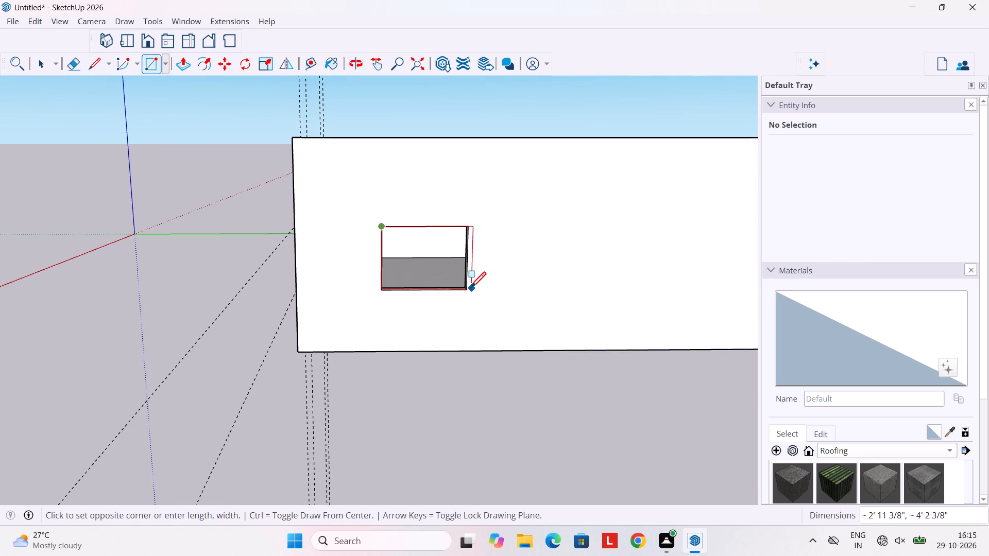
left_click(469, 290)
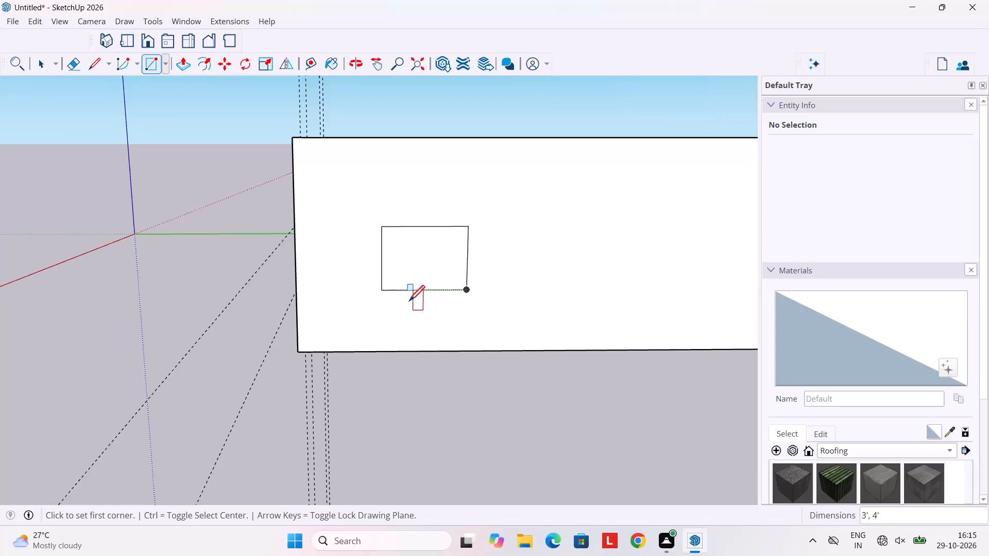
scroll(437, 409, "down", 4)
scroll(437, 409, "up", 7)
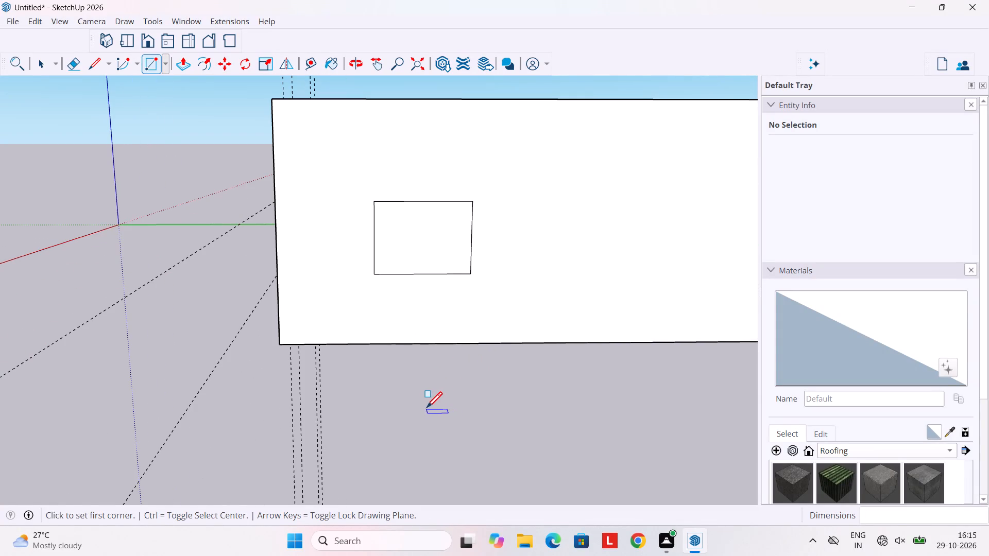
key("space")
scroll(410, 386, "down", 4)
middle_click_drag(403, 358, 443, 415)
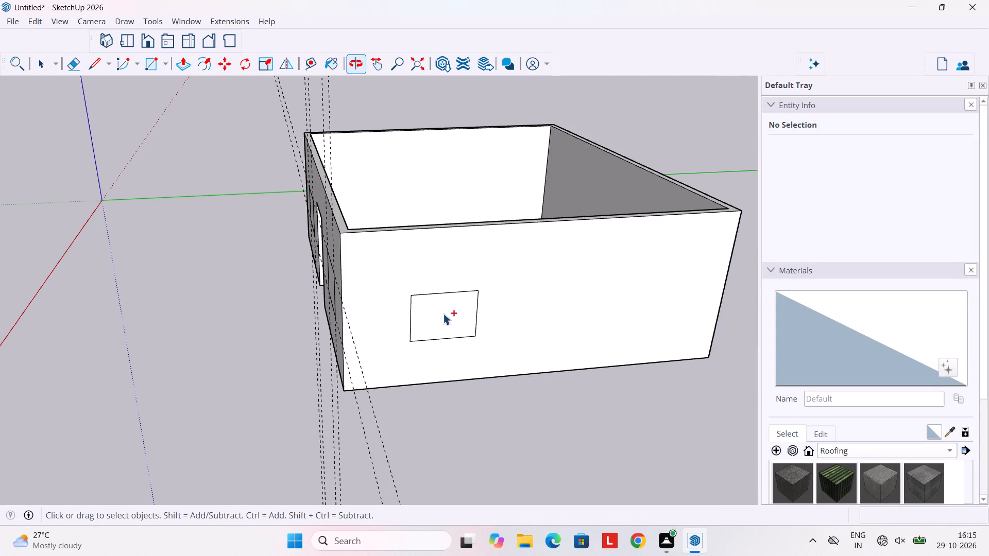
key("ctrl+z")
Delete the top edge of the side wall's window opening.
scroll(442, 314, "up", 6)
left_click(458, 269)
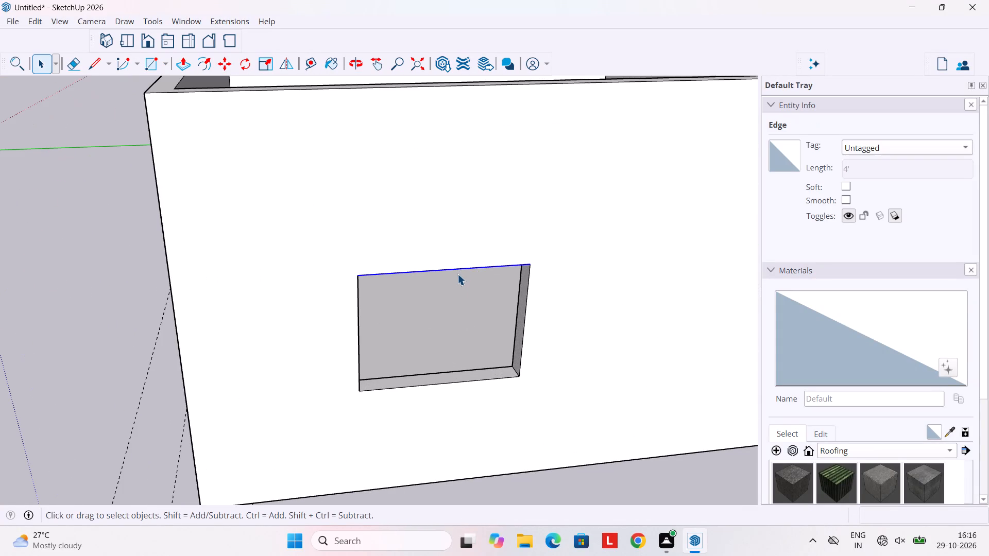
key("Delete")
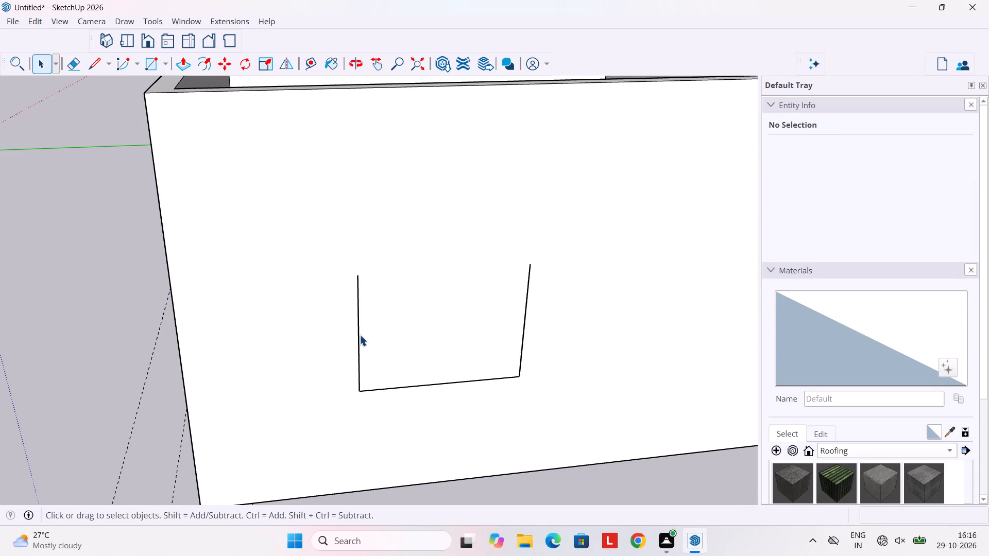
left_click(359, 335)
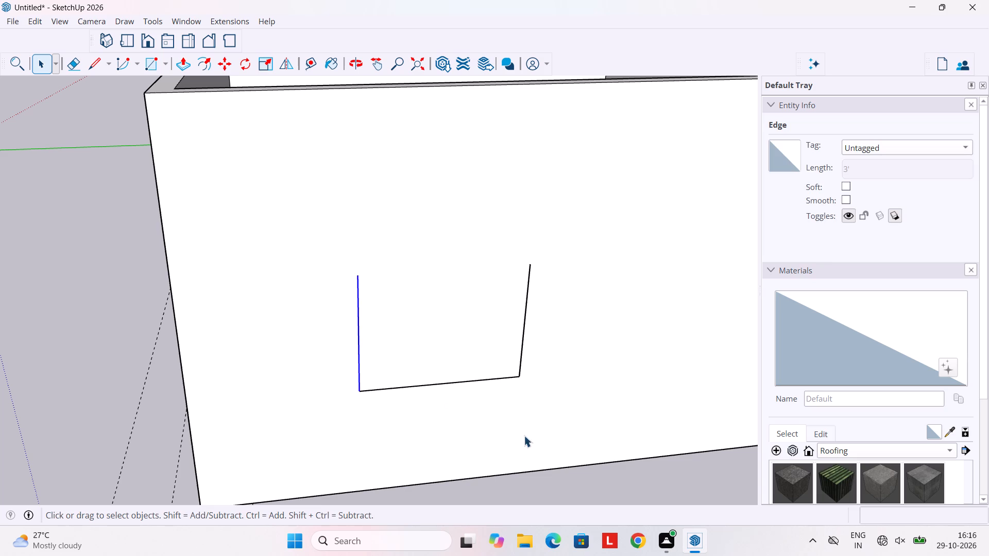
left_click(524, 436)
Delete all guides from the model.
scroll(523, 431, "down", 5)
middle_click_drag(480, 456, 656, 413)
middle_click_drag(333, 380, 526, 361)
middle_click_drag(440, 357, 508, 357)
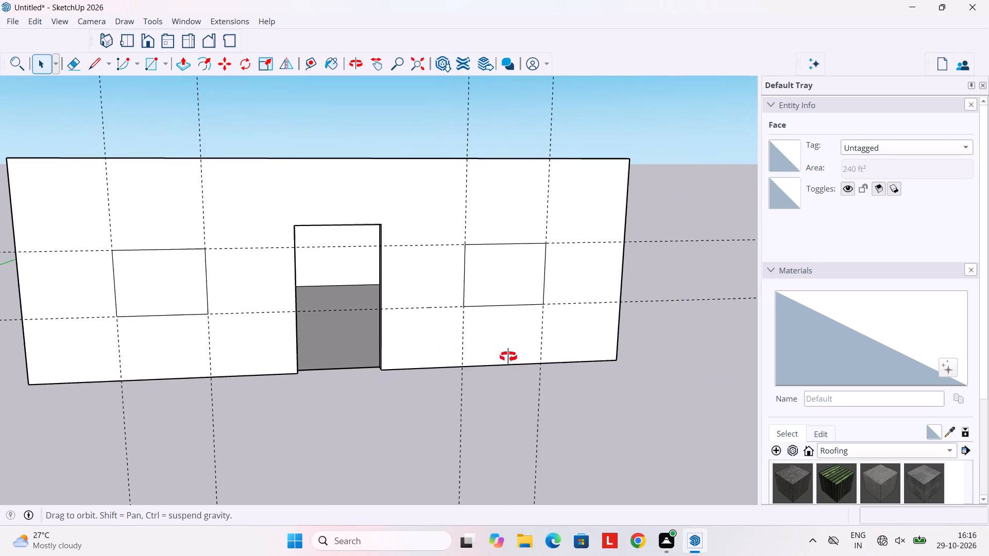
middle_click_drag(508, 357, 515, 358)
left_click(37, 25)
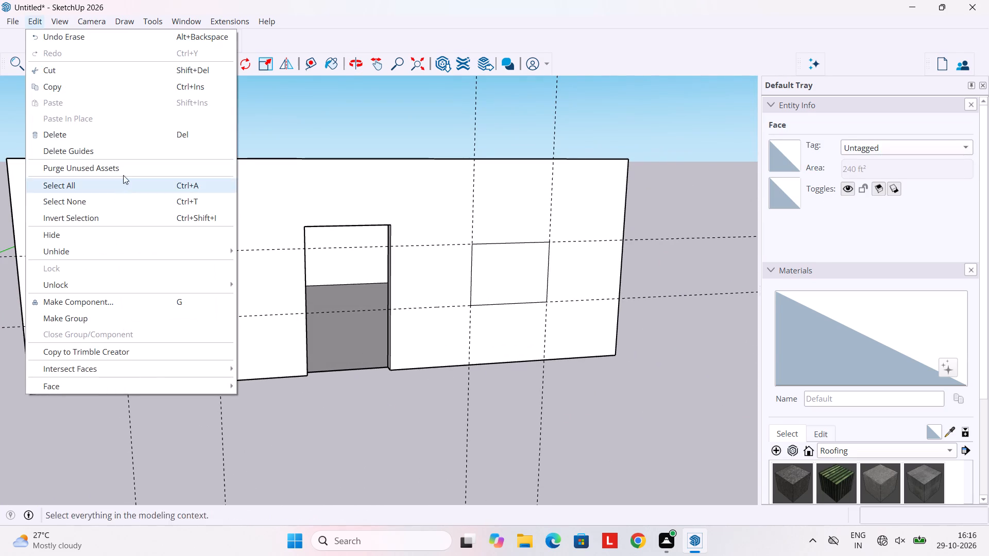
left_click(88, 147)
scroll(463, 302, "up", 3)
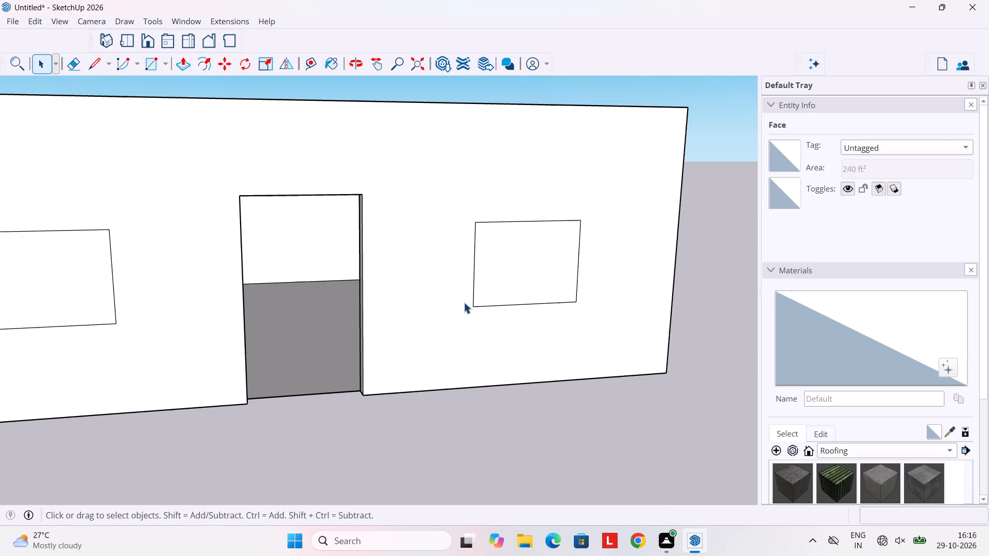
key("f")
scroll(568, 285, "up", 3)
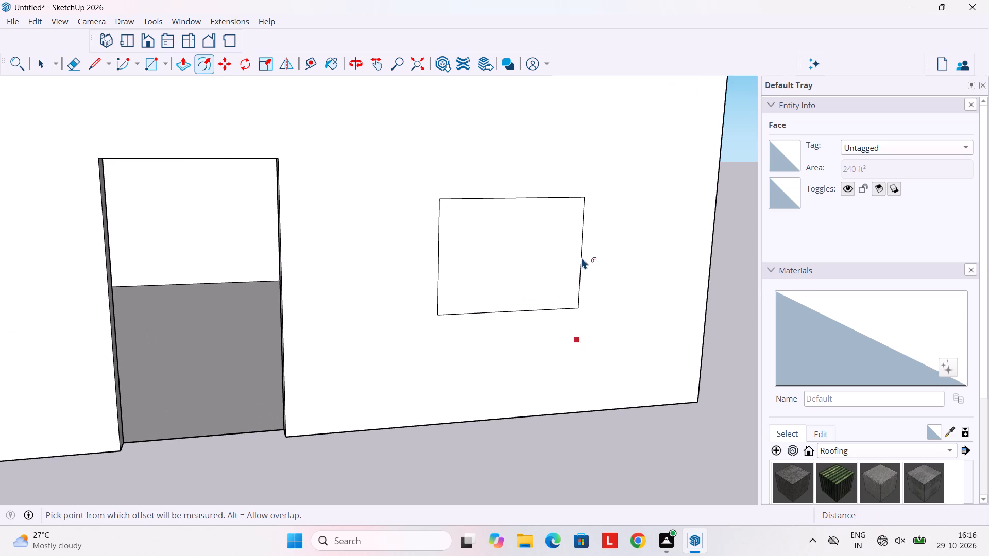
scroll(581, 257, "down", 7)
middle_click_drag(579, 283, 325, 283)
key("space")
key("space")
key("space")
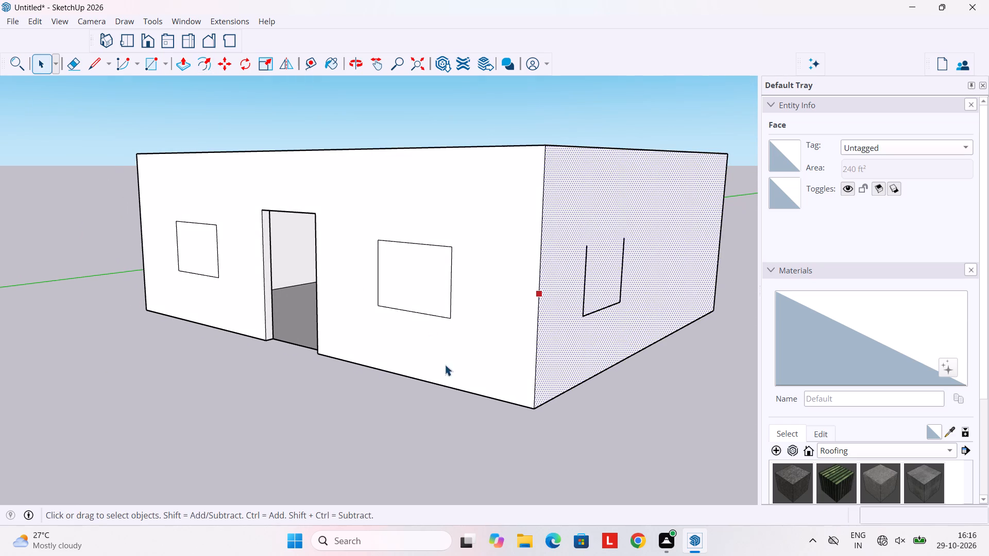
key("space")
Clear the selection and offset the outline of the window face right of the door 3" inward to form a frame border.
left_click(373, 399)
key("space")
key("space")
middle_click_drag(389, 375, 483, 389)
scroll(487, 363, "down", 4)
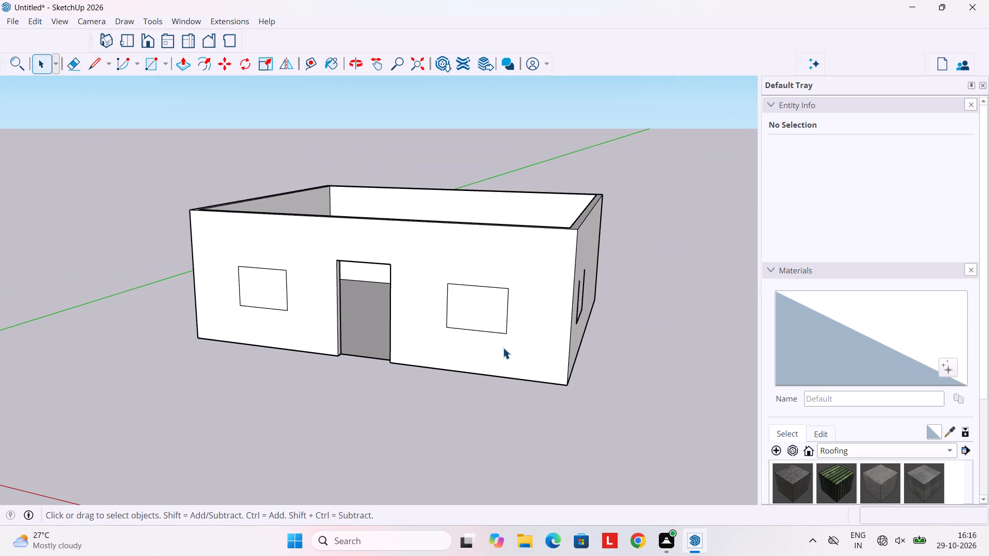
key("f")
scroll(504, 314, "up", 2)
left_click(505, 305)
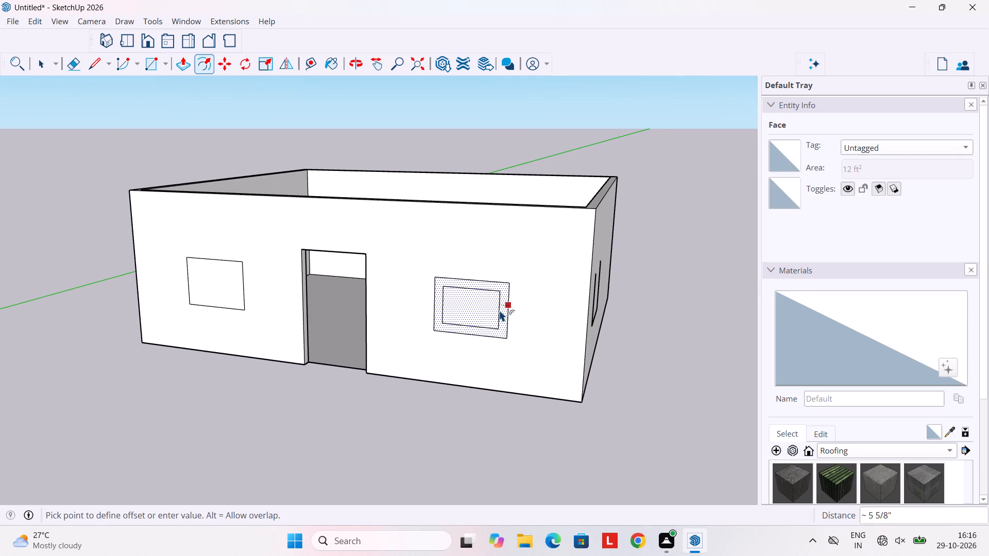
type("3\"")
key("Return")
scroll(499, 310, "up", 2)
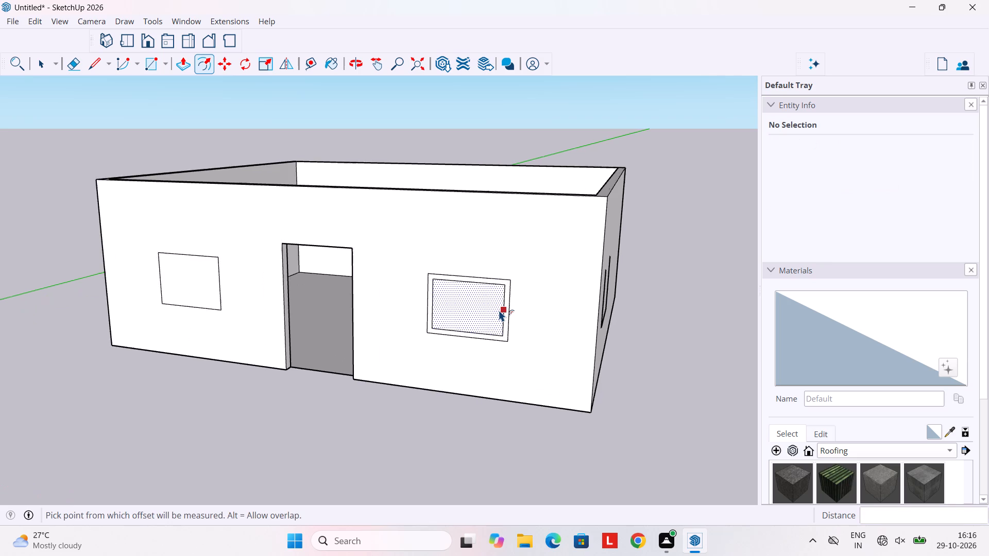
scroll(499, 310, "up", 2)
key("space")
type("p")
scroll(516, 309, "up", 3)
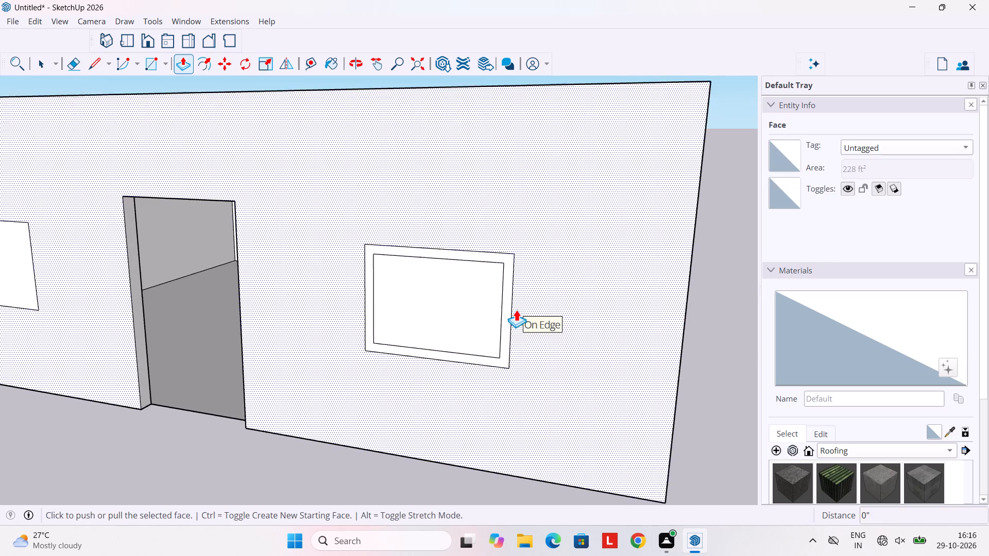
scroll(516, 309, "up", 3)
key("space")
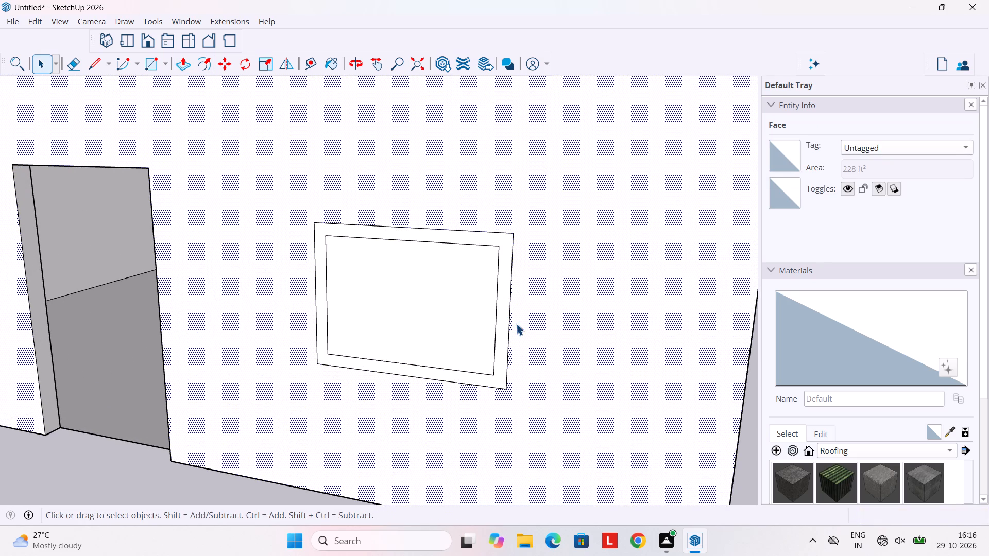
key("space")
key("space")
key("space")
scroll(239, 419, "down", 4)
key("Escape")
Clear the wall selection and pull the frame border of the window right of the door 3" outward.
left_click(139, 474)
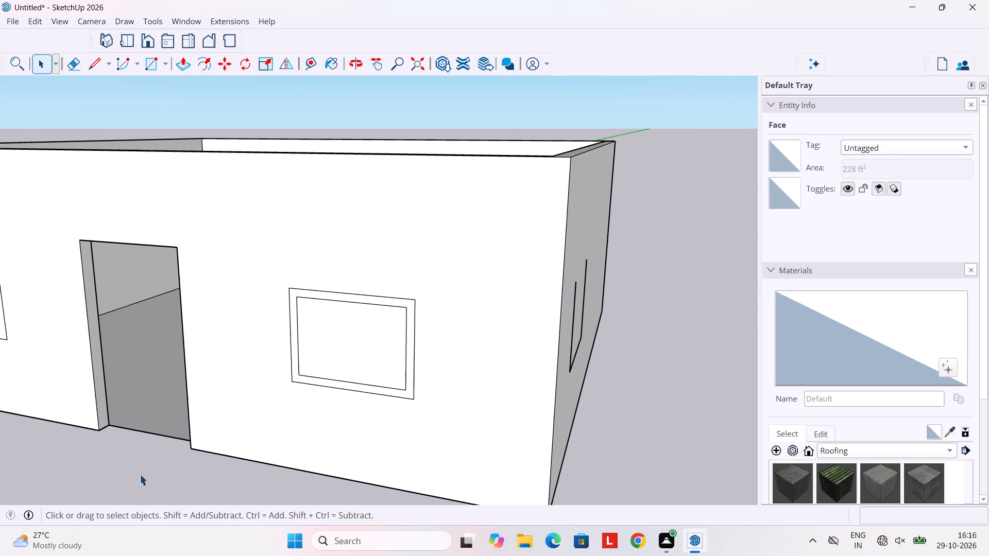
scroll(420, 347, "up", 3)
key("p")
left_click(406, 355)
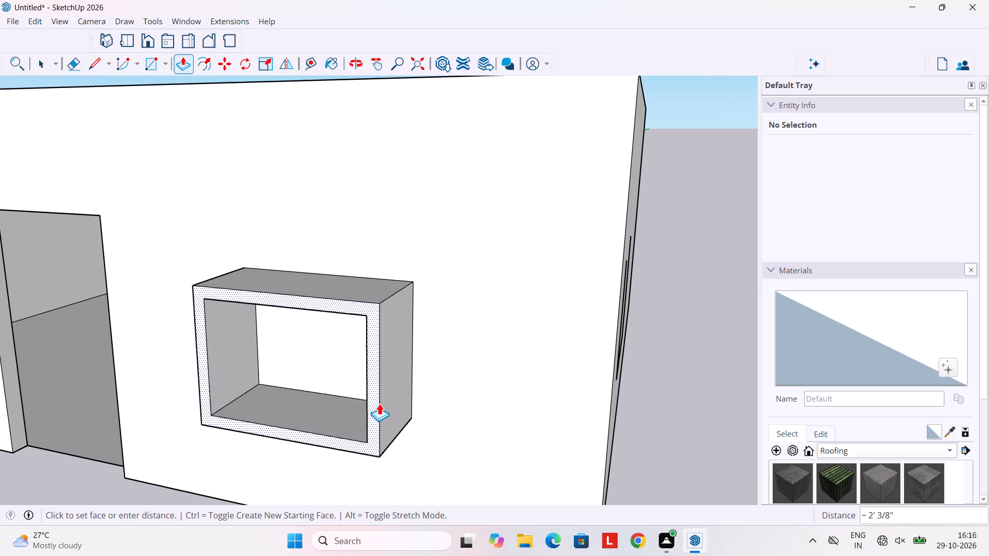
type("3\"")
key("Return")
Push the face inside the right-hand window's frame 6" inward to cut the opening through the front wall.
left_click(350, 377)
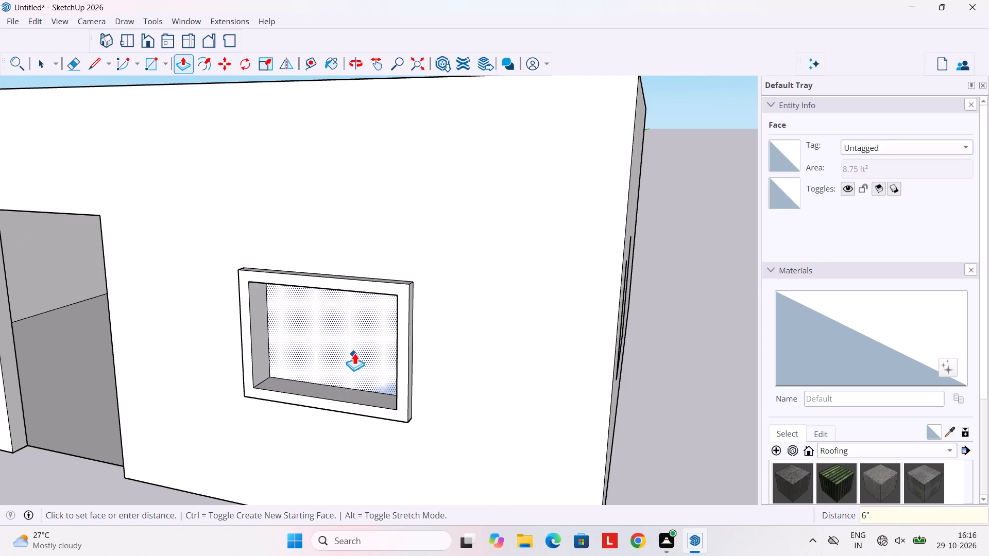
middle_click_drag(357, 334, 380, 307)
left_click(378, 308)
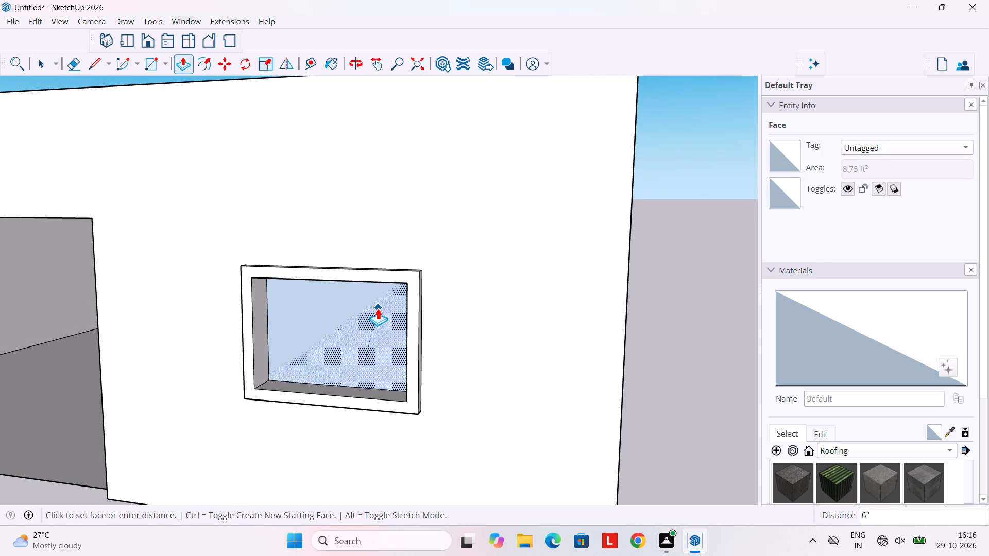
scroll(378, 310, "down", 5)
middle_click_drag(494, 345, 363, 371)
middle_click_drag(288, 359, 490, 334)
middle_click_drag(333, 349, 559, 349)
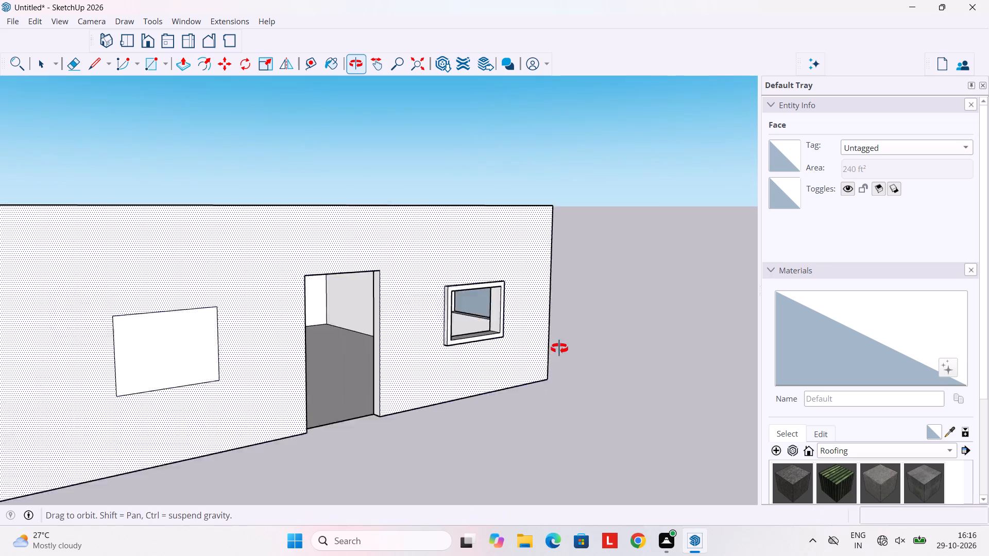
Offset the outline of the window face left of the door 3" inward to form a frame border.
middle_click_drag(559, 349, 562, 349)
middle_click_drag(379, 349, 435, 349)
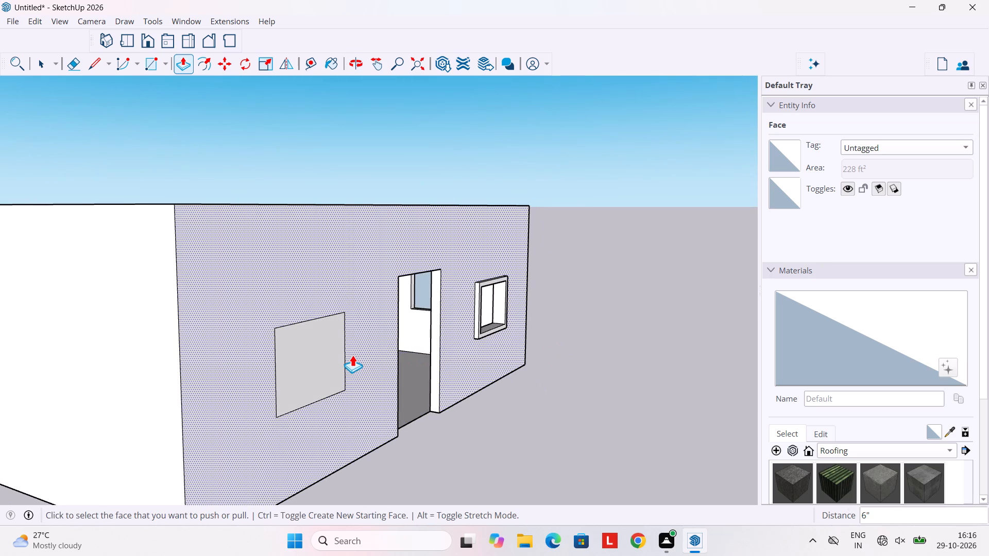
key("f")
scroll(341, 357, "up", 4)
left_click(341, 356)
type("3\"")
key("Return")
Push the face inside the border of the window left of the door through the front wall to cut the opening.
key("p")
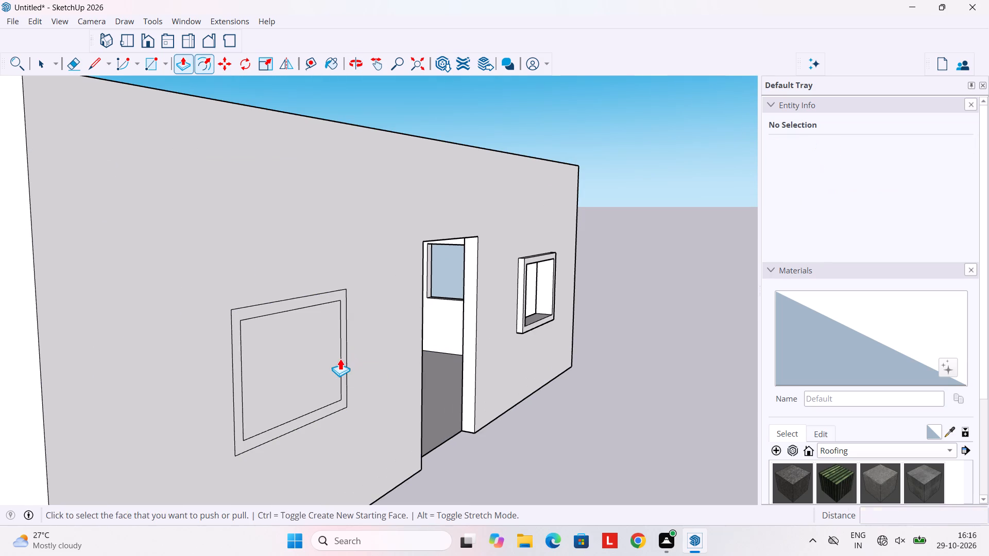
left_click(303, 359)
middle_click_drag(276, 340, 200, 328)
left_click(200, 328)
Trace a 4' line along the top edge of the side-wall window outline to fill it with a face.
scroll(226, 325, "down", 6)
middle_click_drag(364, 347, 243, 362)
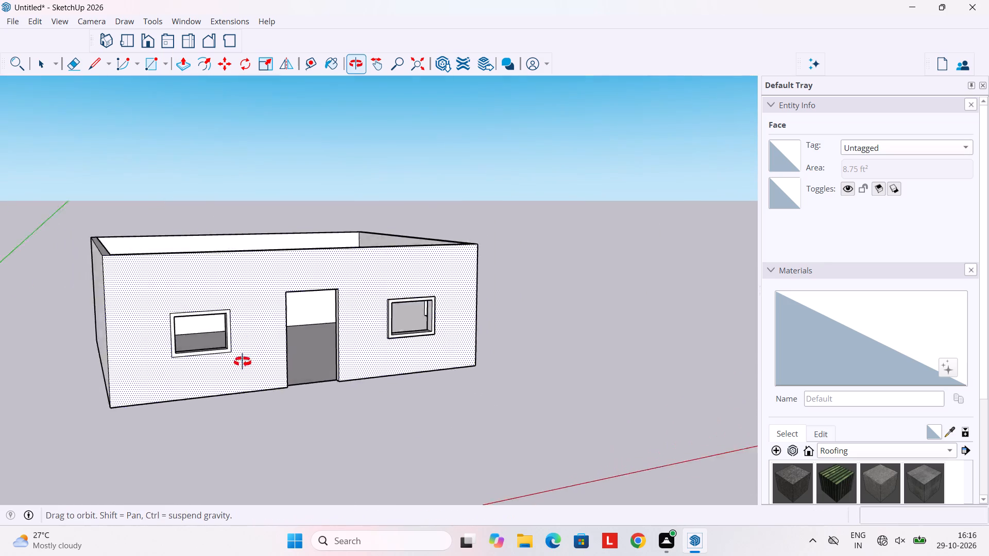
middle_click_drag(243, 362, 233, 364)
middle_click_drag(490, 351, 215, 359)
middle_click_drag(398, 346, 260, 366)
key("l")
scroll(402, 343, "up", 5)
left_click(380, 304)
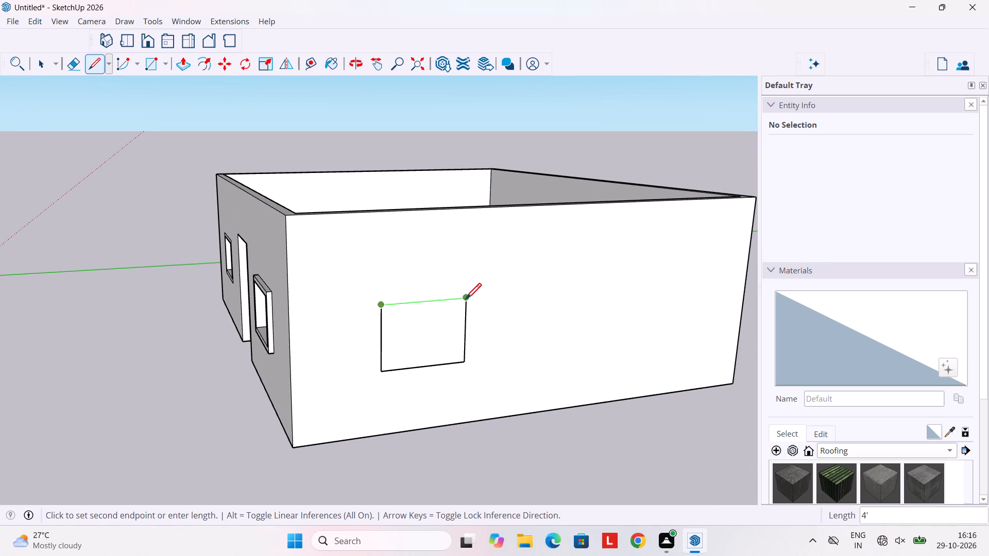
left_click(466, 301)
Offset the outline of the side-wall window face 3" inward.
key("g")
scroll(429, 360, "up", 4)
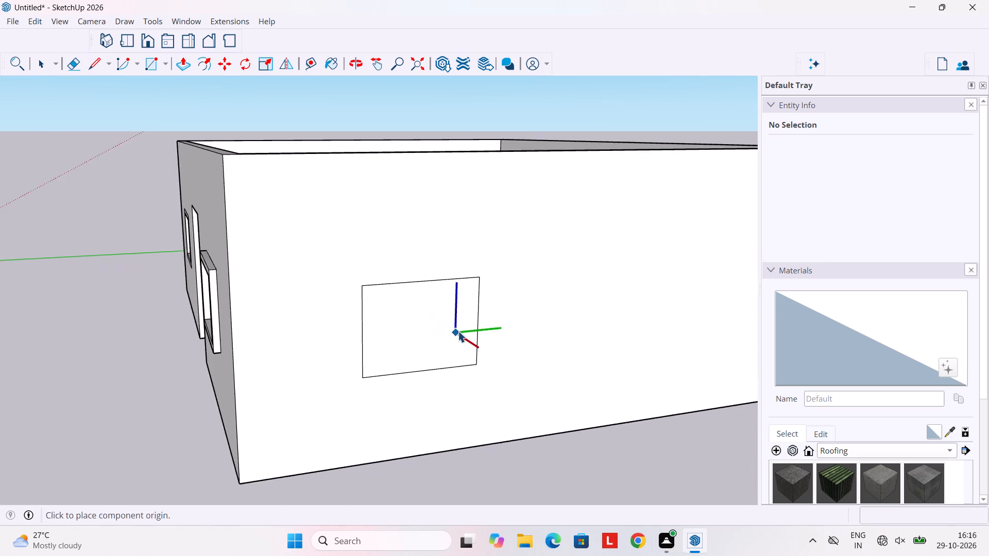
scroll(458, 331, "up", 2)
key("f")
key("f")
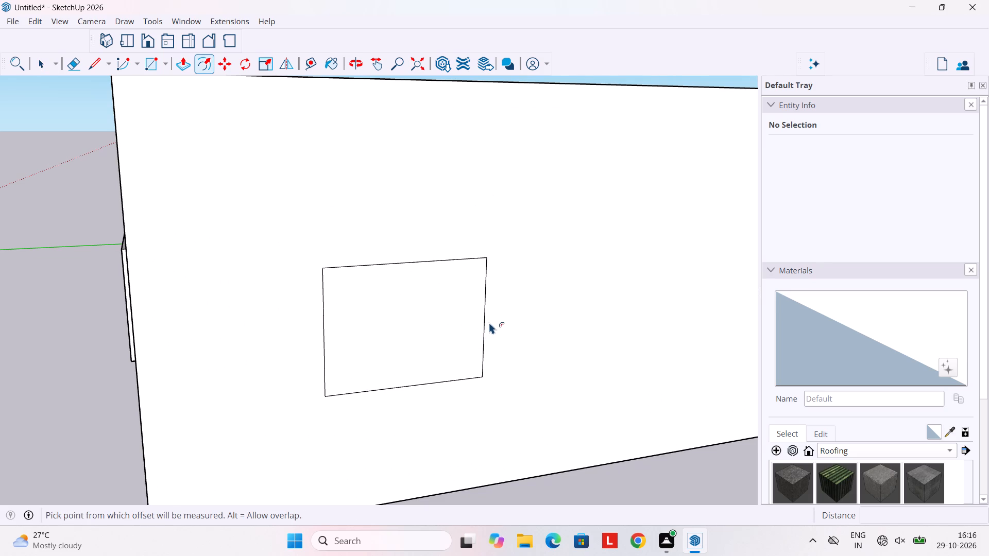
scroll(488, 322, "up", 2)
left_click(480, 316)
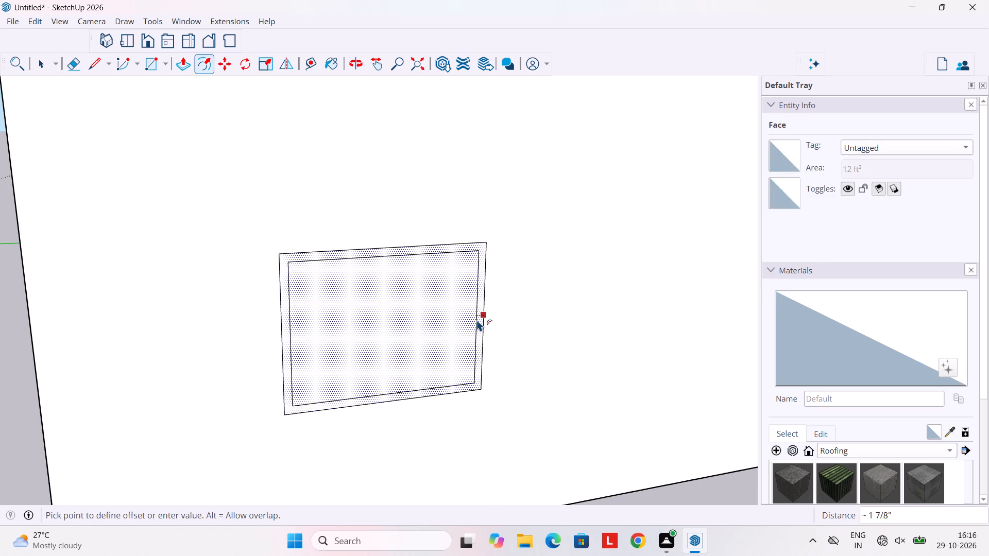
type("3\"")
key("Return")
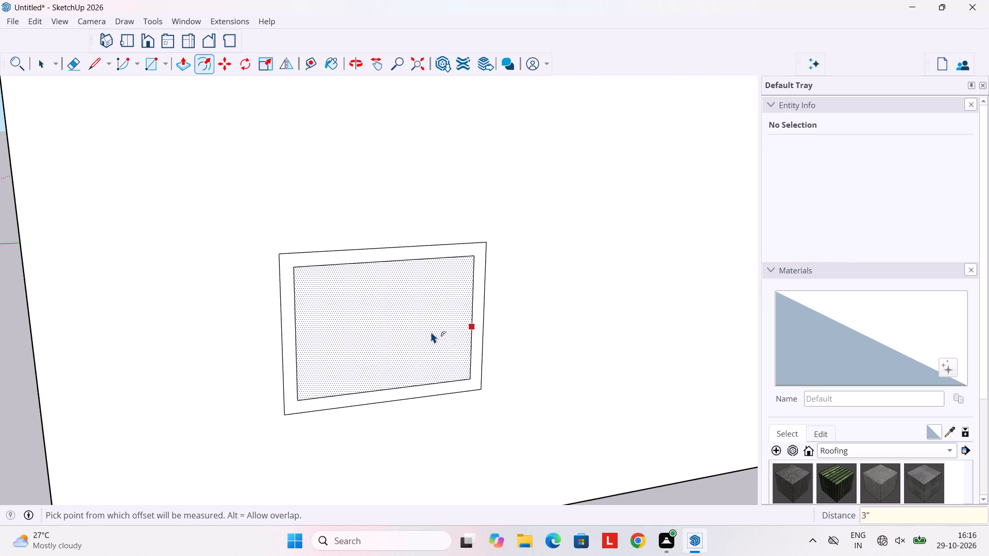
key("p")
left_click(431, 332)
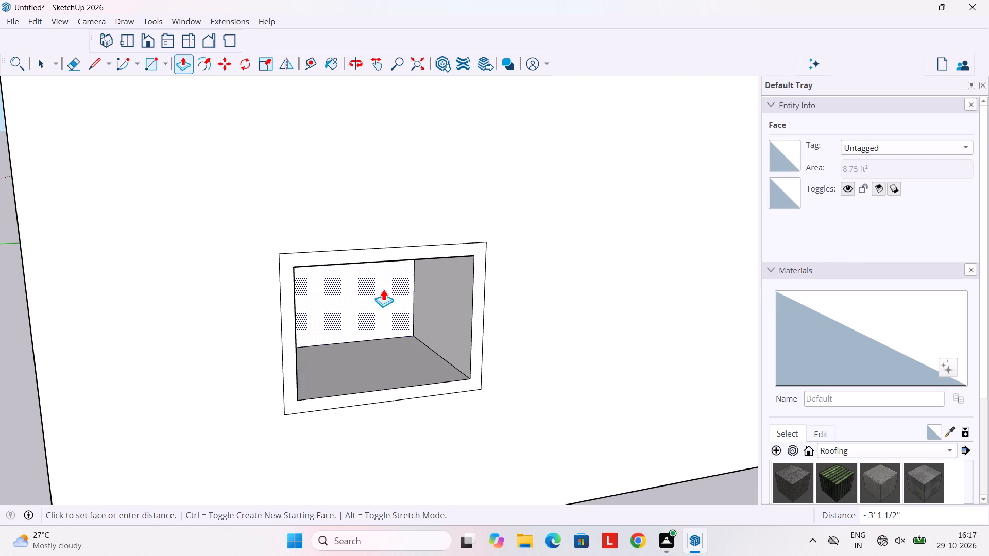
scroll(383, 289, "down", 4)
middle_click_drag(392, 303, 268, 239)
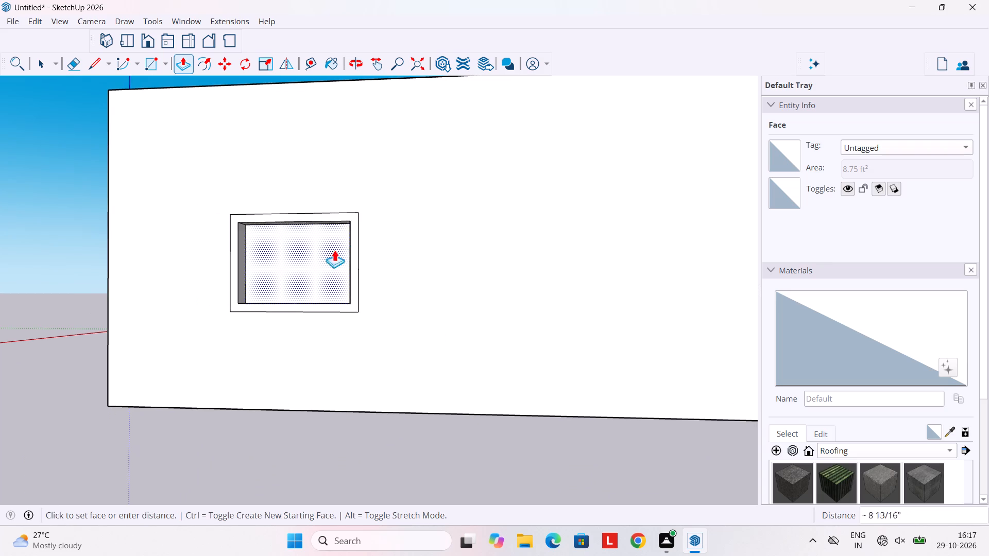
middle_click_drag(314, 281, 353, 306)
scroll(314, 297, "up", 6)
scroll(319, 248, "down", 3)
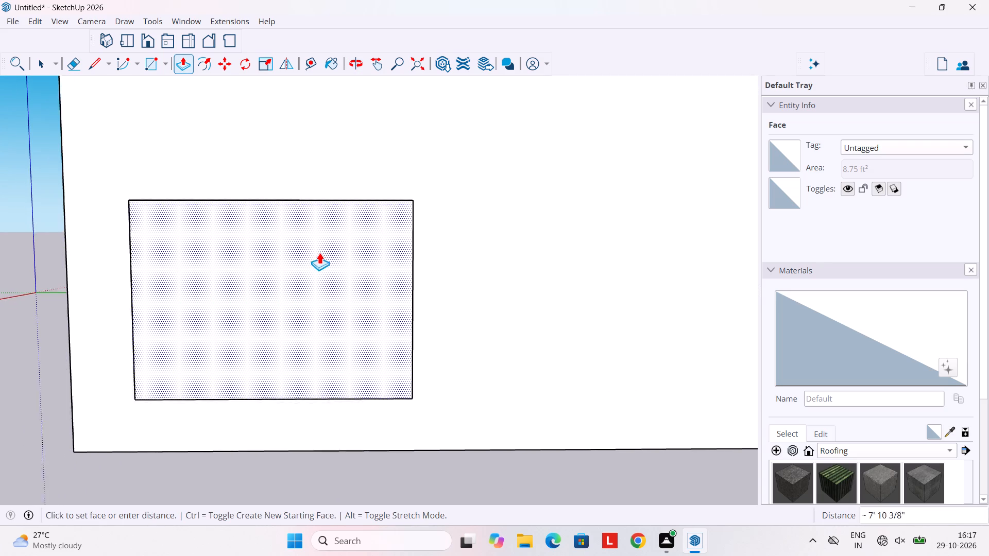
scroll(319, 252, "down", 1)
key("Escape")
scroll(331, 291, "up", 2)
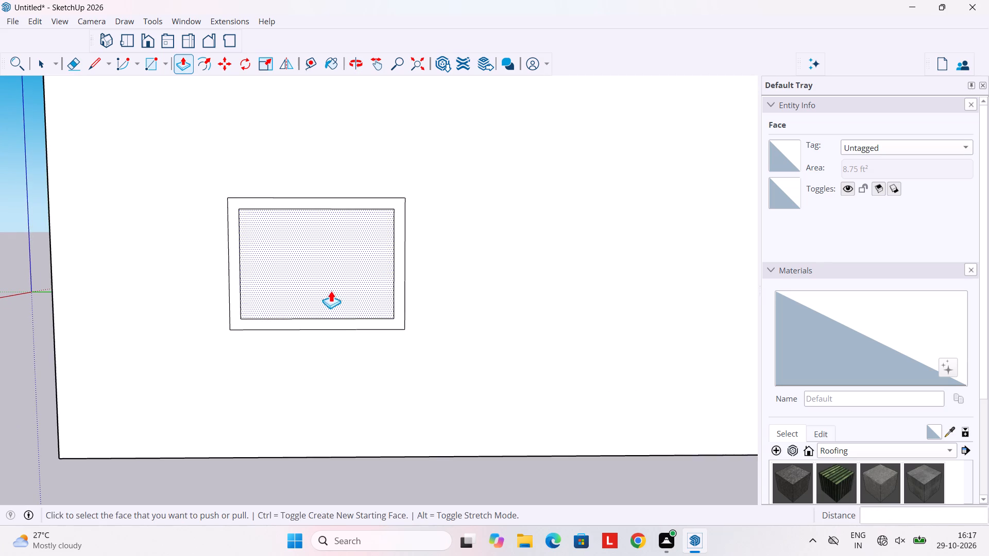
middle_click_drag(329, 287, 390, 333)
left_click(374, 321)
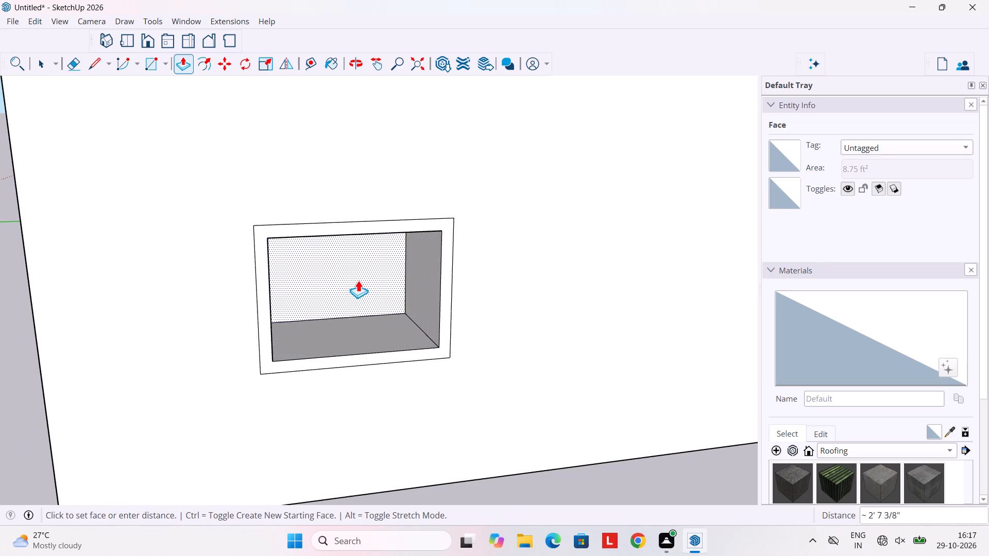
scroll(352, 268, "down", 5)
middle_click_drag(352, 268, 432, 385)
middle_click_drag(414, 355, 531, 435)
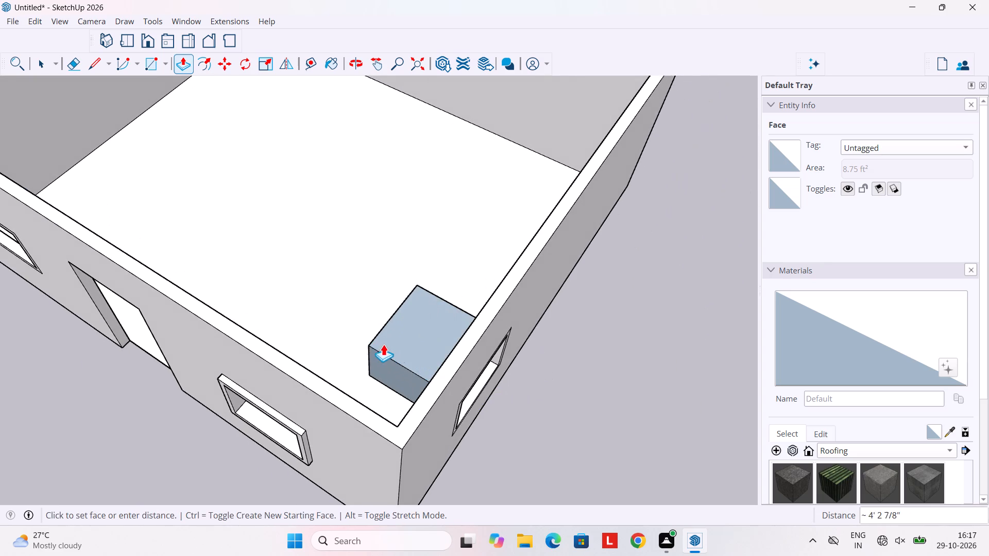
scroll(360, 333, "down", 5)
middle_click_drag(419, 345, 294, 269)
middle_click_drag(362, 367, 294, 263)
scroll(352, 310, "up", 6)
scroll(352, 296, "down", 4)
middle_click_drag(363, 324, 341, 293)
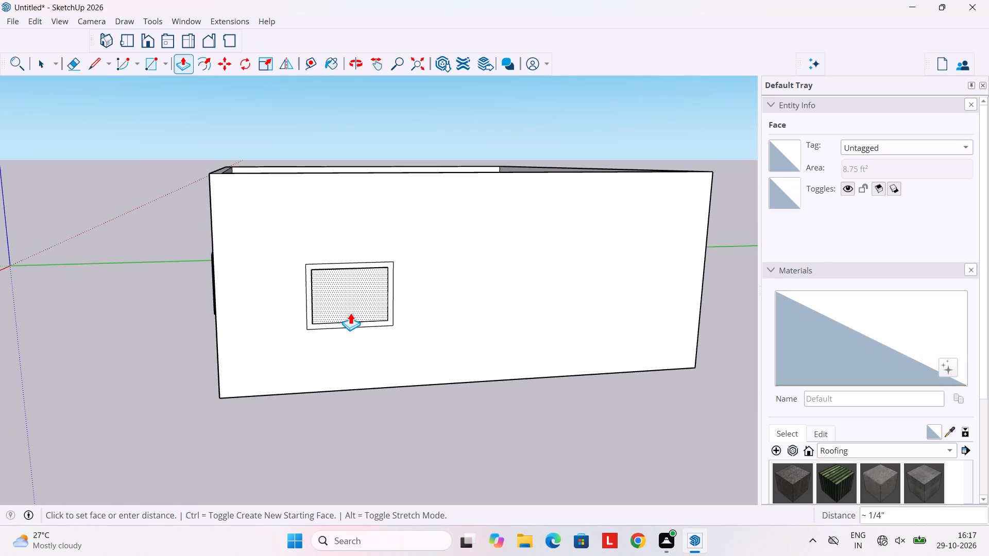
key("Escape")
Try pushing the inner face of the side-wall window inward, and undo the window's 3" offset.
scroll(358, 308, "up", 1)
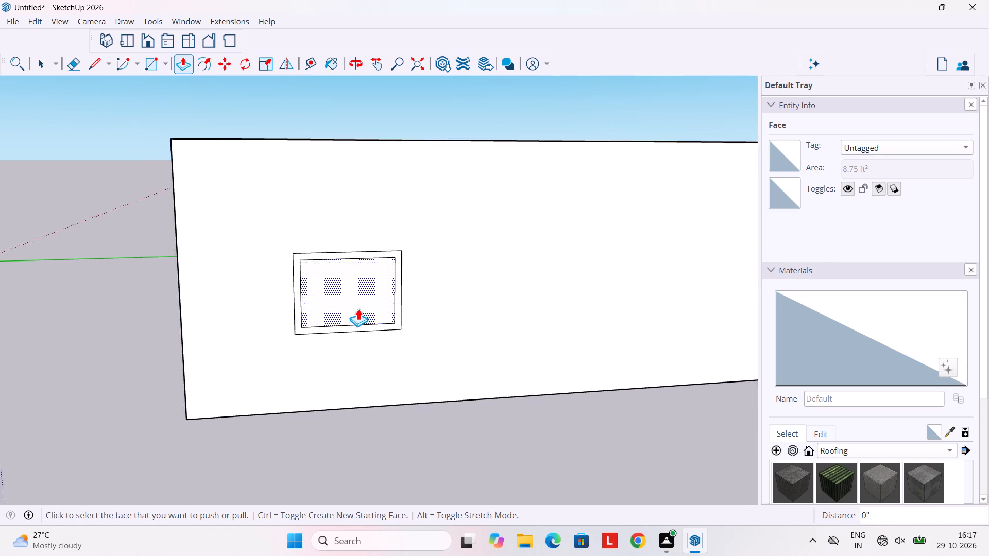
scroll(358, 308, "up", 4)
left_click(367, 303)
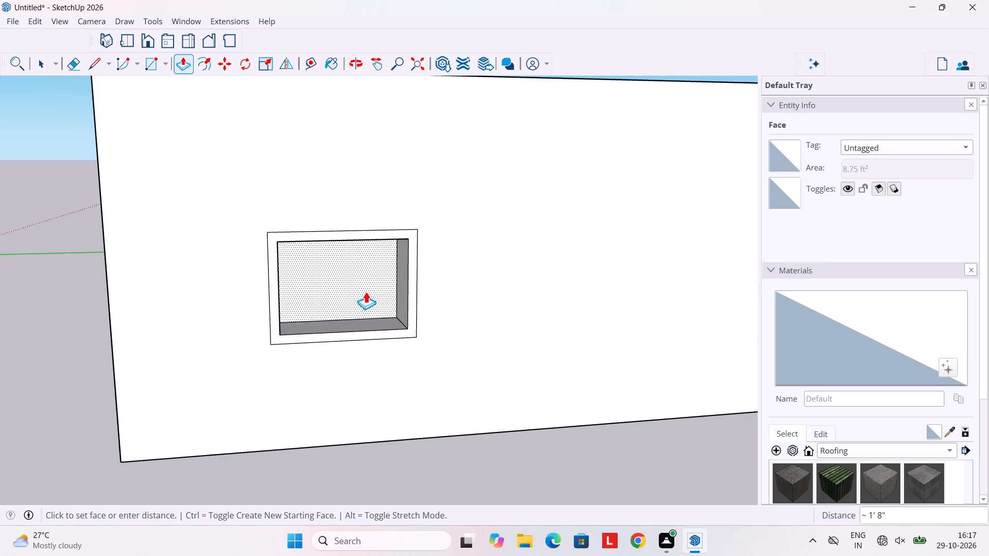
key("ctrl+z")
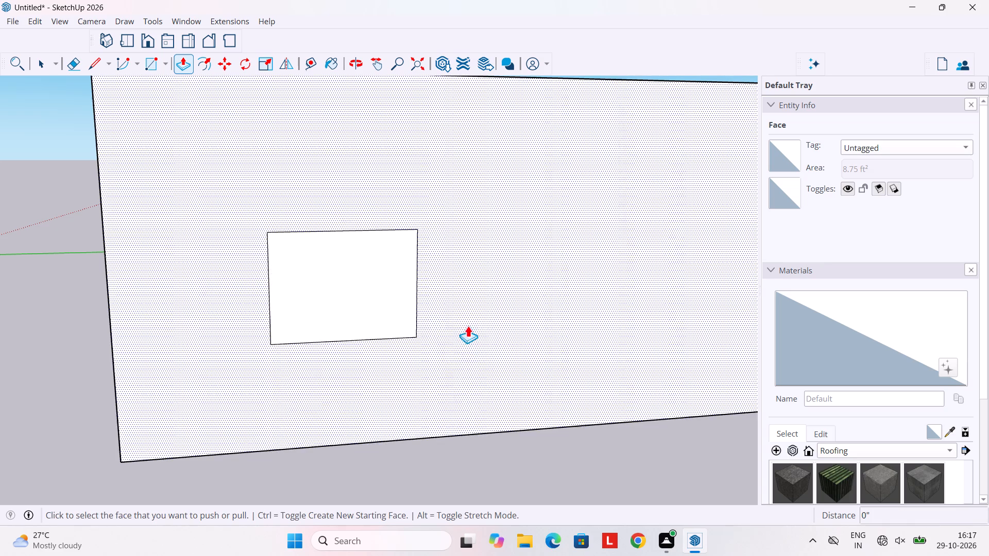
Offset the outline of the side-wall window face 3" inward to form a frame border.
key("f")
scroll(408, 309, "up", 2)
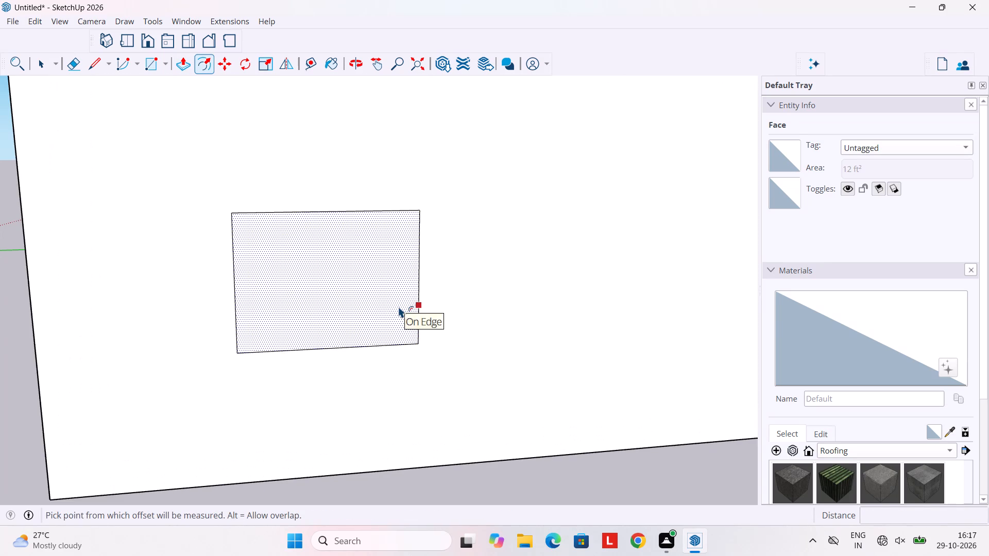
left_click(414, 302)
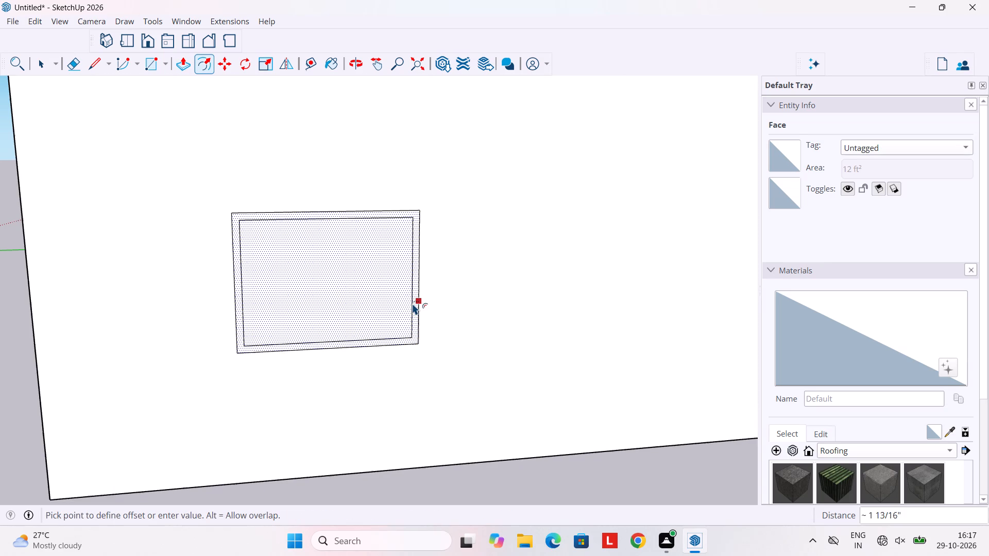
type("3\"")
key("Return")
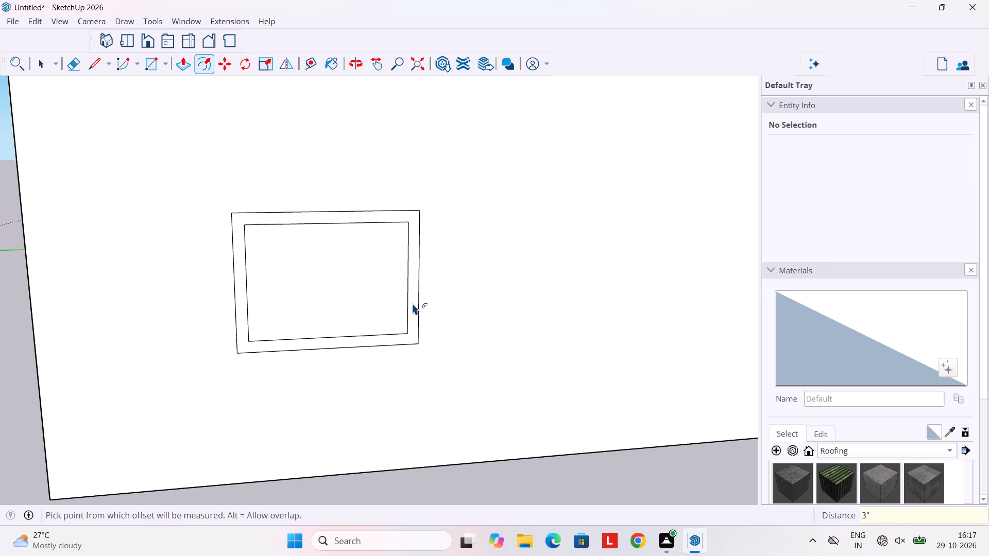
Pull the frame border of the side-wall window 3" outward.
key("p")
scroll(412, 303, "up", 3)
left_click(415, 291)
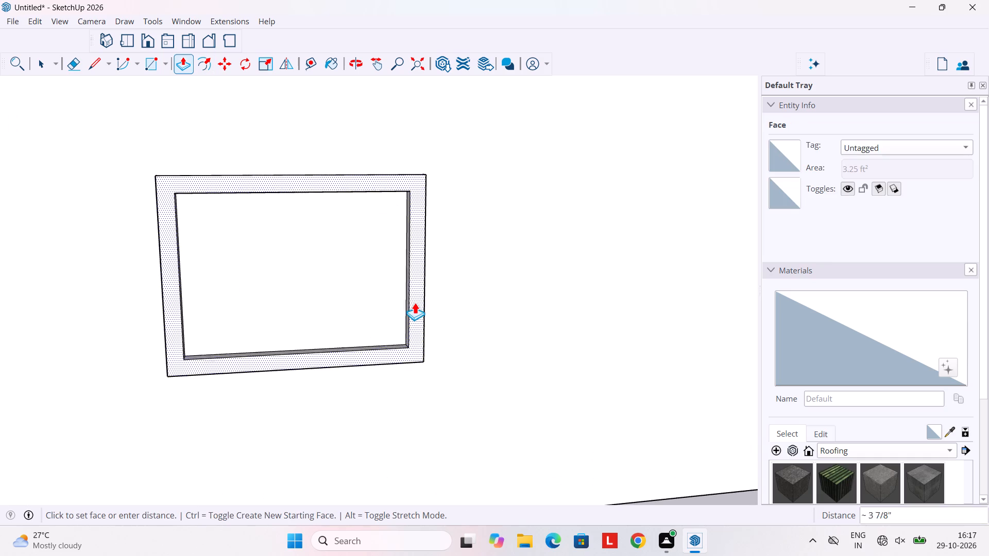
type("3\"")
key("Return")
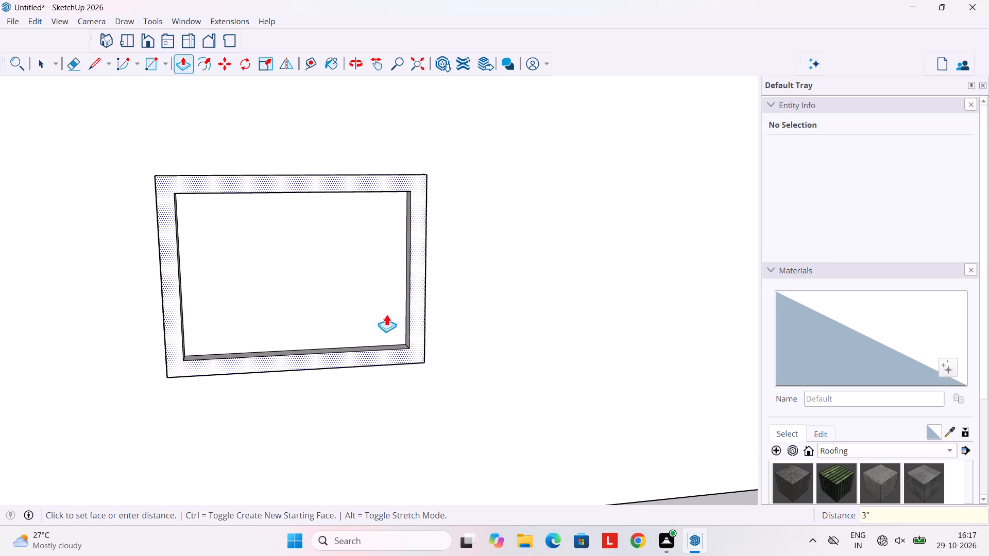
Push the face inside the side-wall window's frame 6" inward, matching the wall's top corner.
left_click(309, 329)
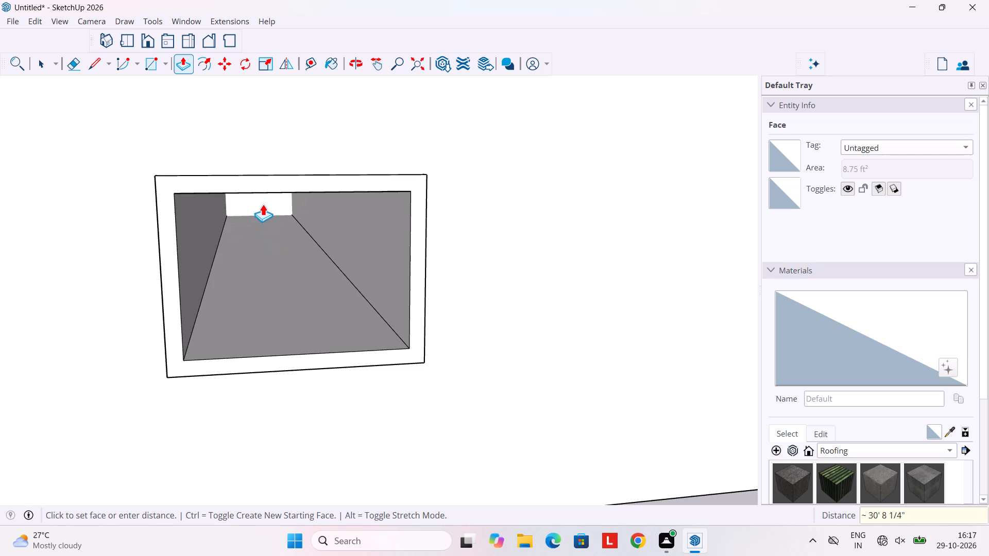
scroll(263, 203, "down", 7)
middle_click_drag(270, 220, 253, 180)
scroll(269, 203, "up", 2)
scroll(269, 203, "down", 5)
middle_click_drag(269, 203, 348, 360)
middle_click_drag(295, 314, 340, 355)
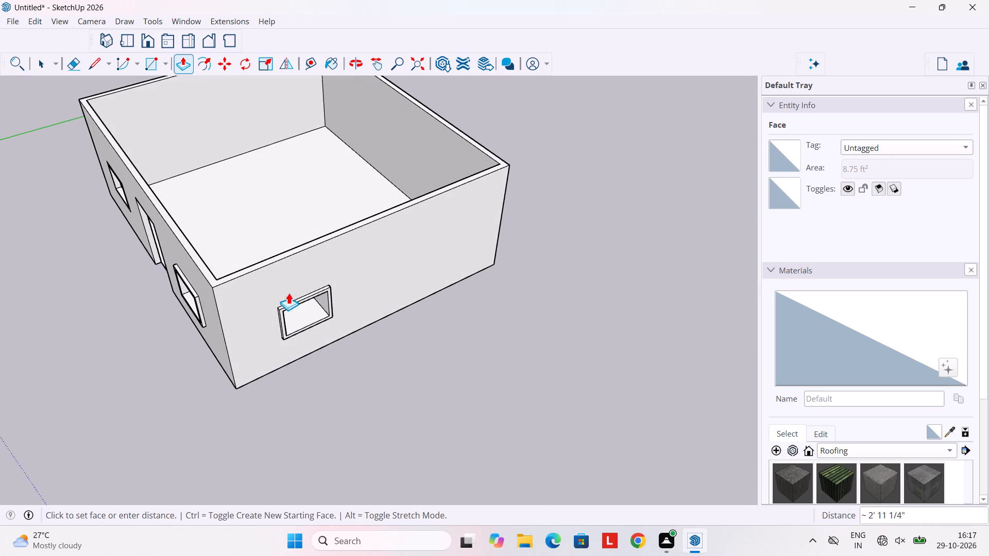
left_click(218, 276)
From inside the room, delete the top edge of the leftover box in the side-wall window to clear its closing face.
middle_click_drag(403, 338, 332, 253)
scroll(316, 268, "up", 2)
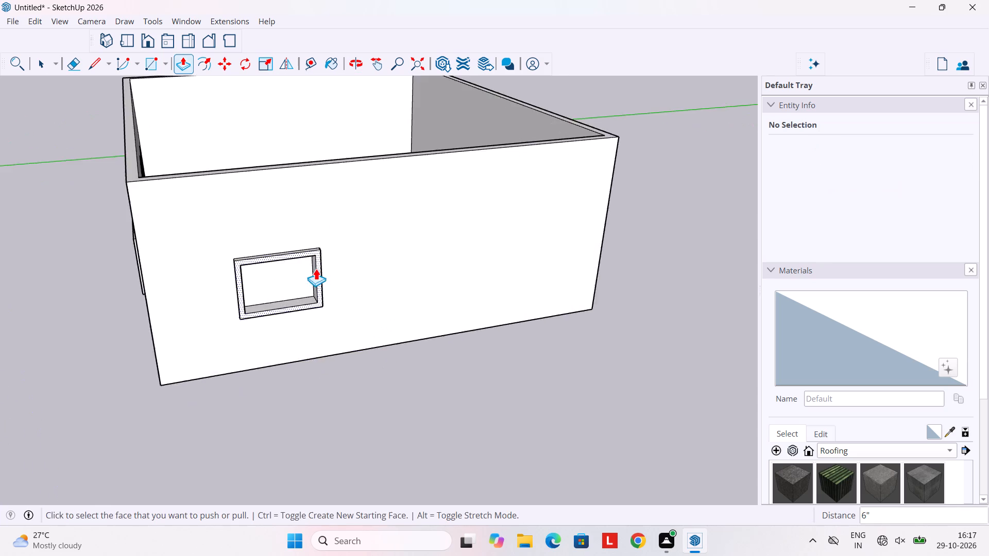
scroll(316, 268, "up", 6)
middle_click_drag(289, 299, 274, 240)
scroll(288, 268, "up", 4)
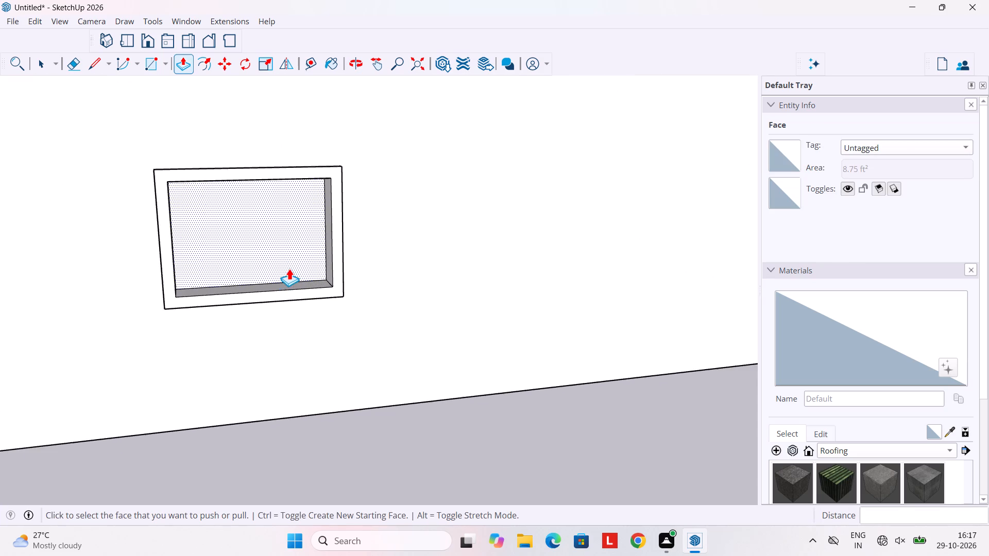
middle_click_drag(289, 269, 503, 418)
middle_click_drag(308, 331, 555, 354)
middle_click_drag(456, 351, 605, 250)
middle_click_drag(446, 317, 579, 305)
middle_click_drag(475, 324, 506, 280)
key("space")
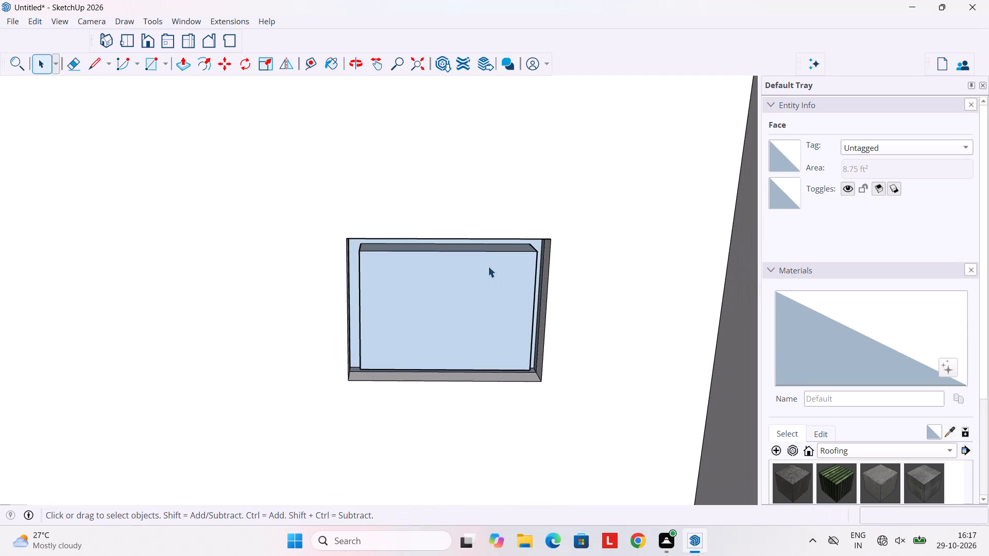
left_click(483, 252)
key("Delete")
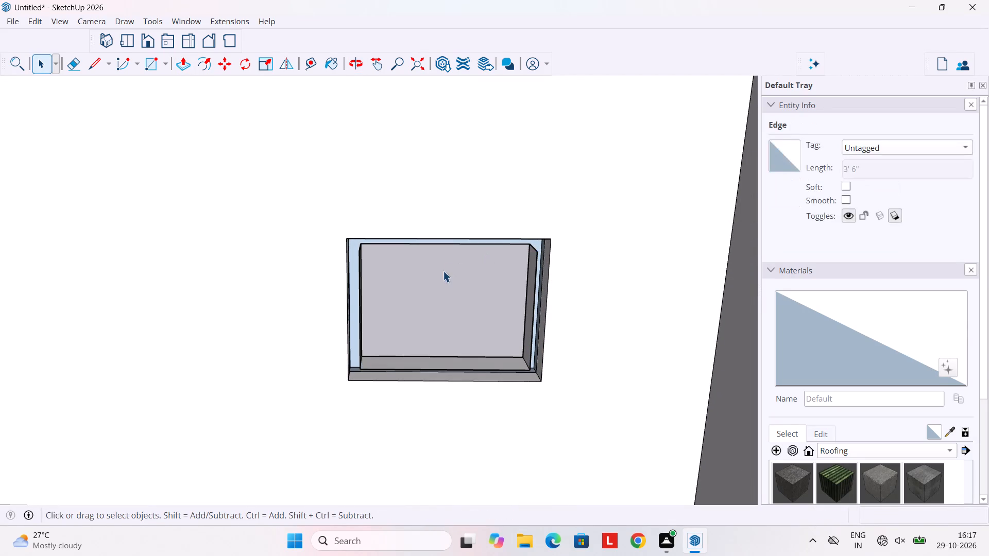
Delete the left, bottom and right faces of the leftover box inside the side-wall window opening.
scroll(395, 344, "up", 3)
middle_click_drag(436, 348, 416, 262)
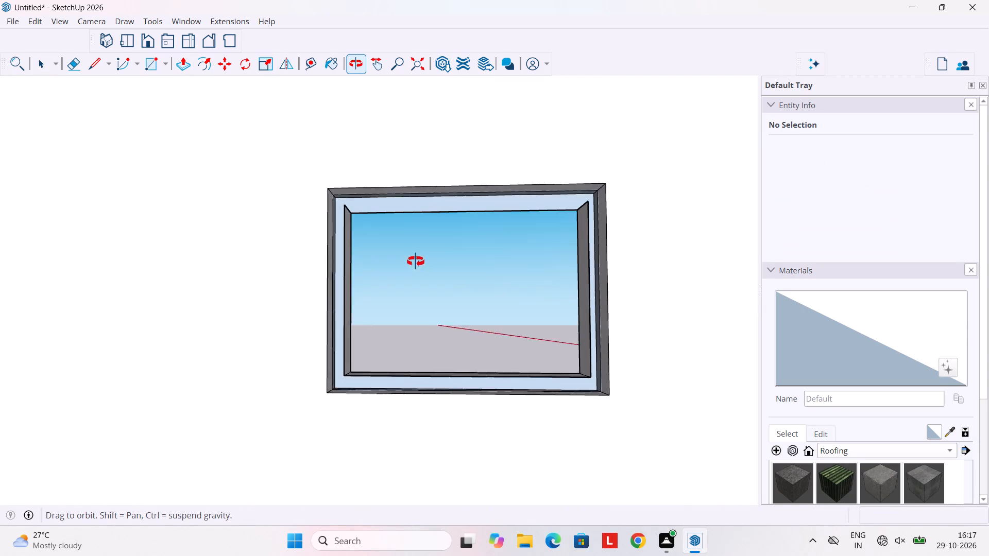
middle_click_drag(416, 262, 415, 278)
left_click(343, 297)
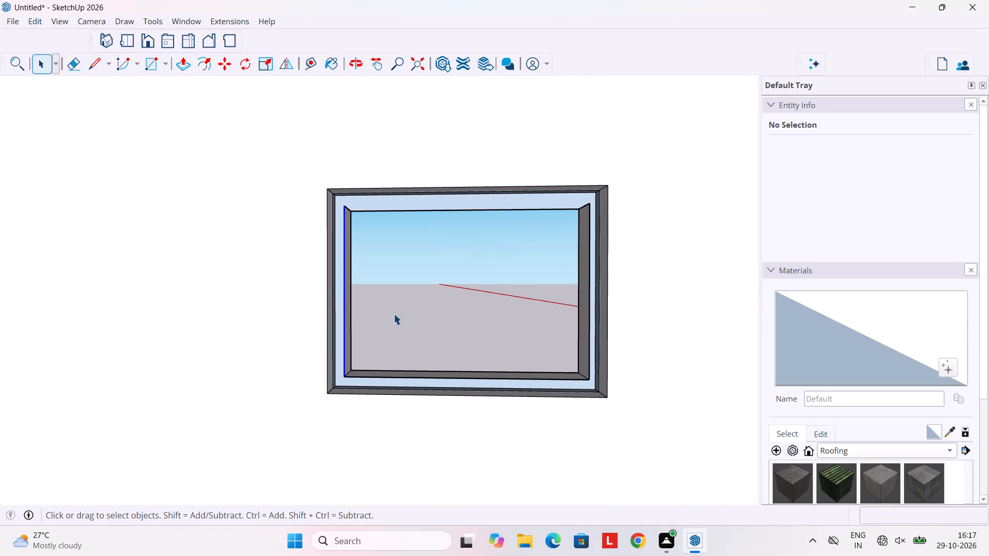
key("Delete")
middle_click_drag(429, 380, 474, 466)
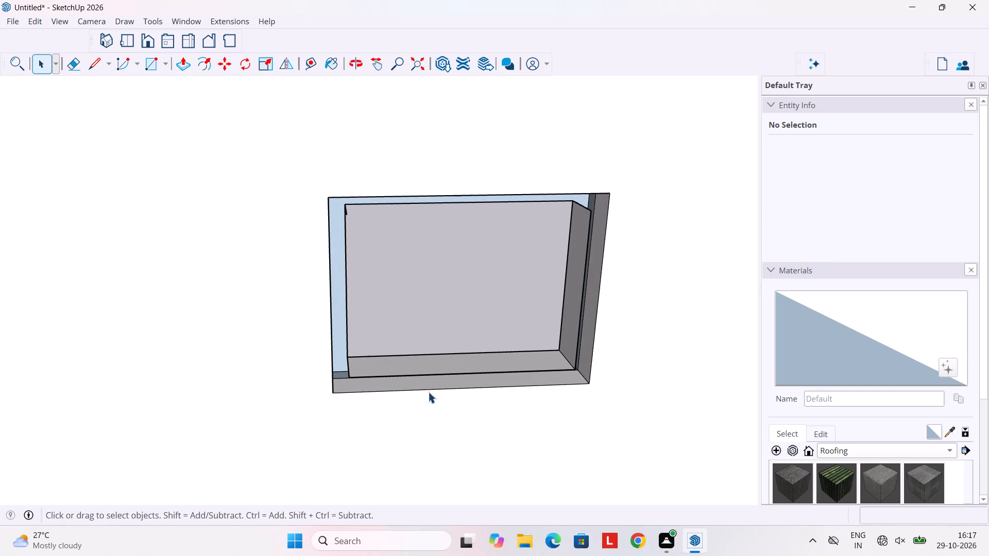
left_click(416, 372)
key("Delete")
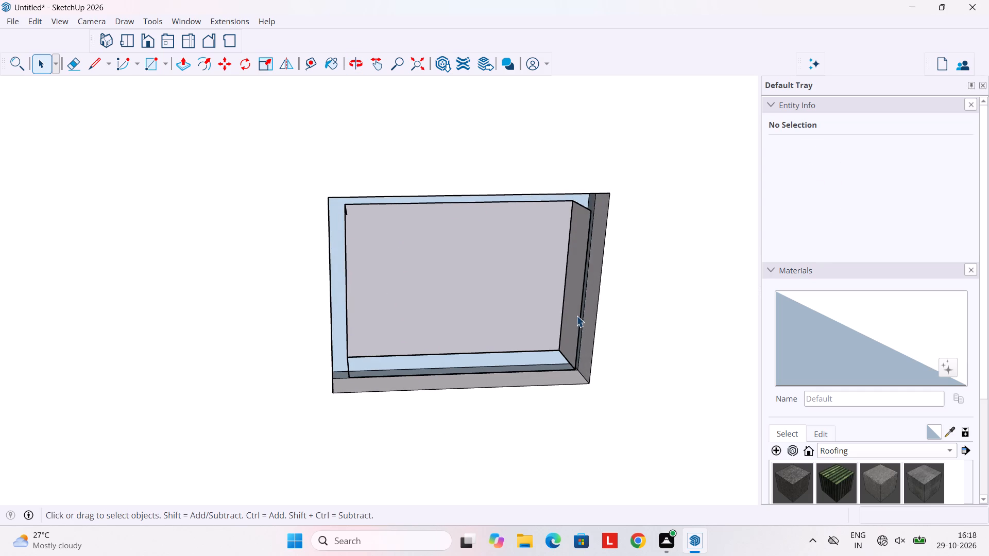
left_click(576, 316)
key("Delete")
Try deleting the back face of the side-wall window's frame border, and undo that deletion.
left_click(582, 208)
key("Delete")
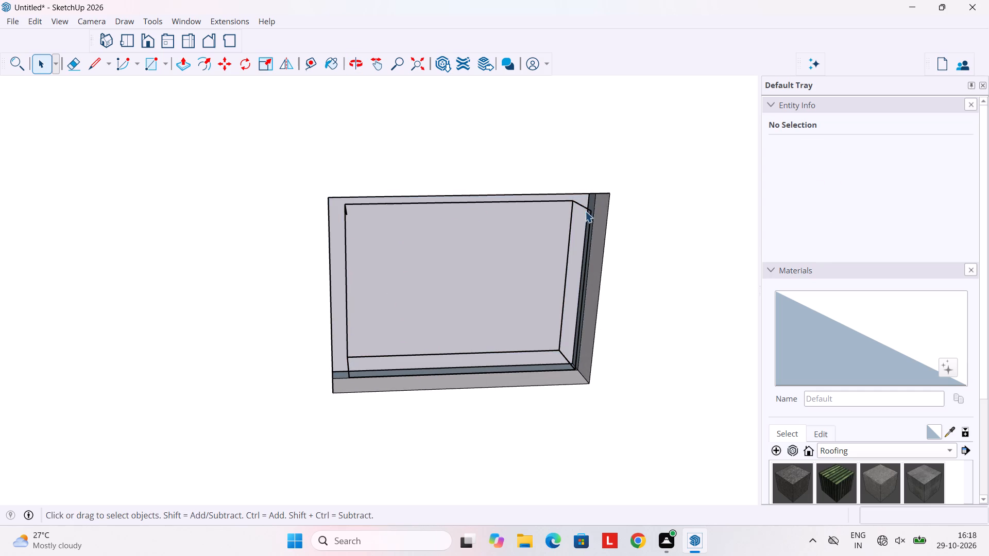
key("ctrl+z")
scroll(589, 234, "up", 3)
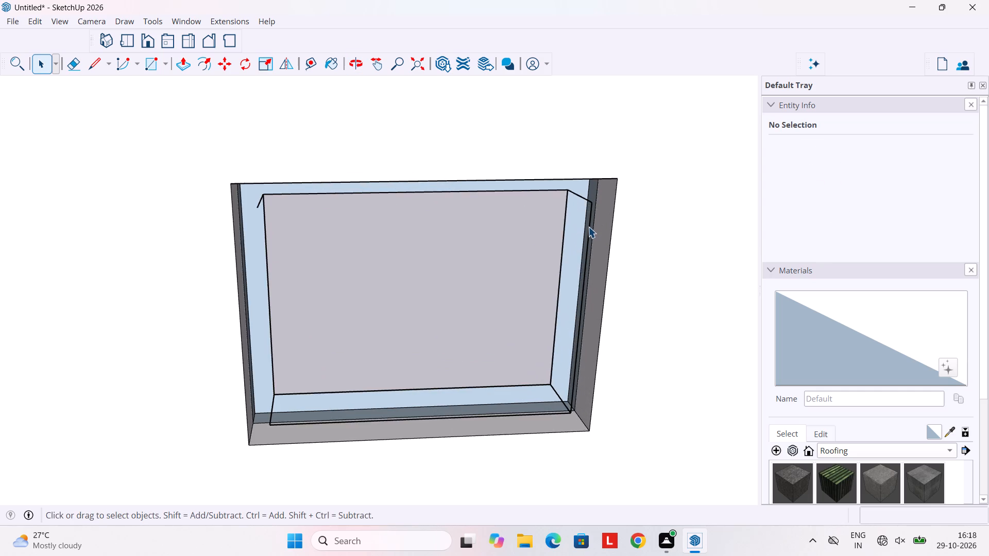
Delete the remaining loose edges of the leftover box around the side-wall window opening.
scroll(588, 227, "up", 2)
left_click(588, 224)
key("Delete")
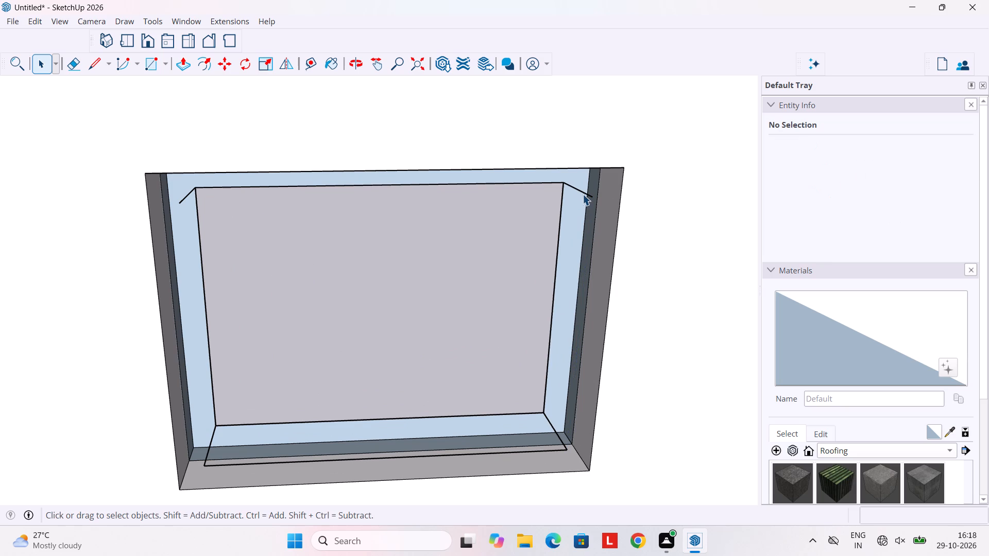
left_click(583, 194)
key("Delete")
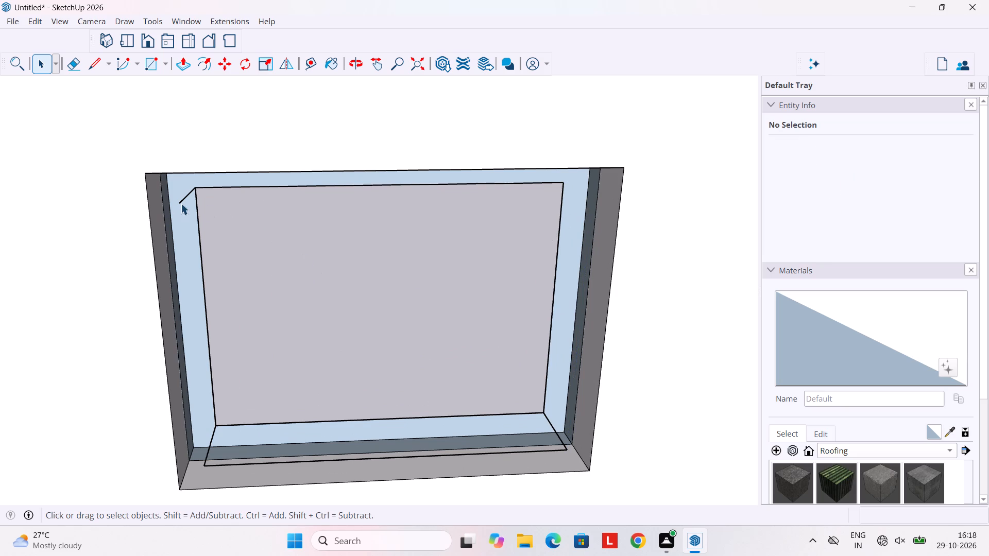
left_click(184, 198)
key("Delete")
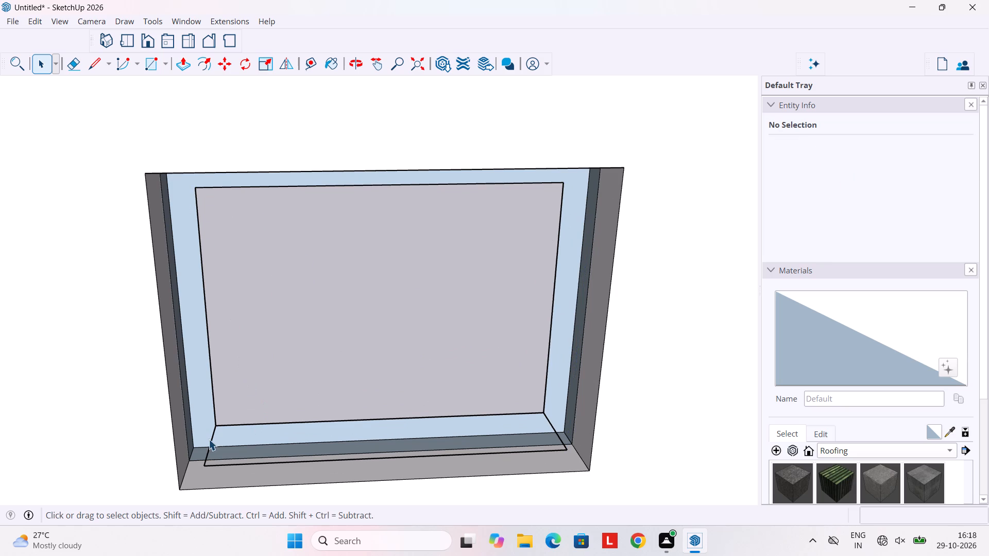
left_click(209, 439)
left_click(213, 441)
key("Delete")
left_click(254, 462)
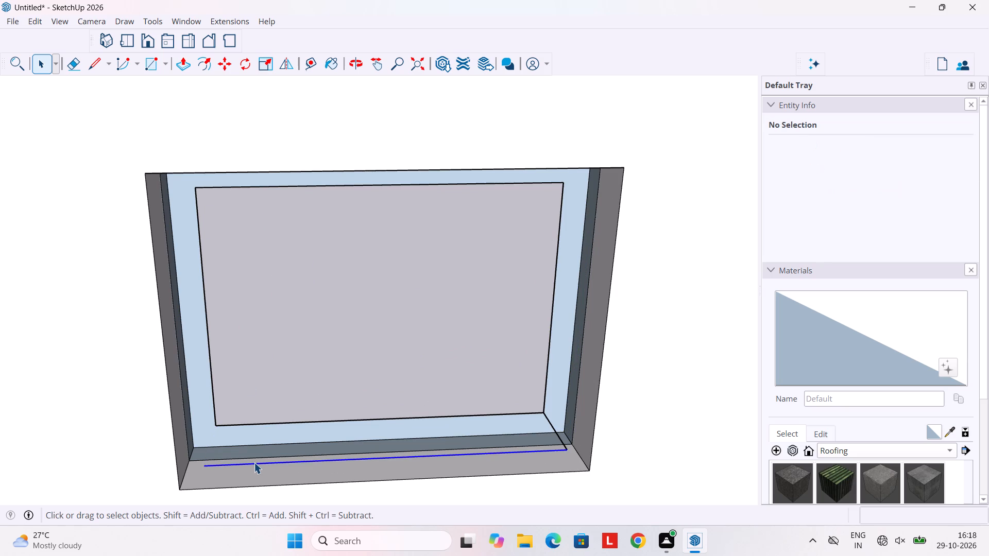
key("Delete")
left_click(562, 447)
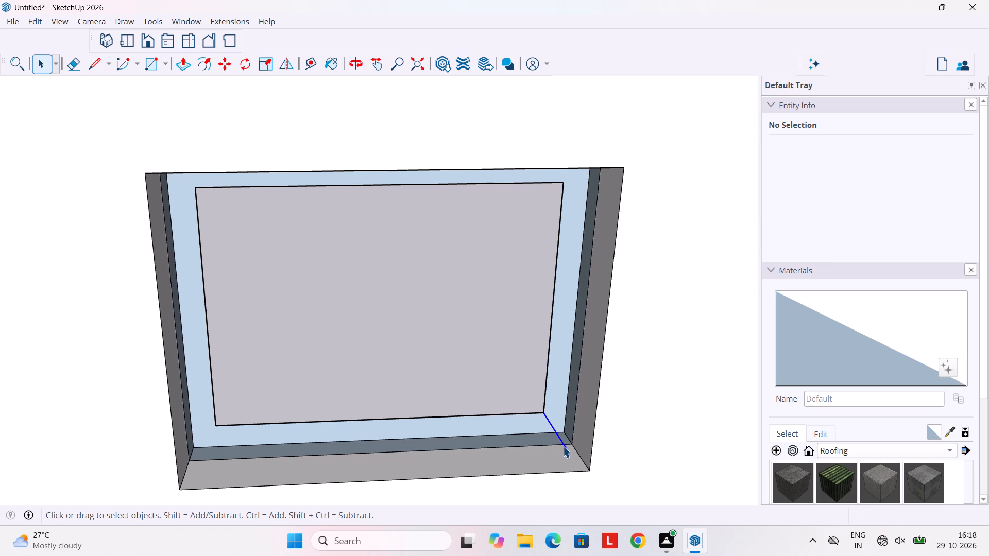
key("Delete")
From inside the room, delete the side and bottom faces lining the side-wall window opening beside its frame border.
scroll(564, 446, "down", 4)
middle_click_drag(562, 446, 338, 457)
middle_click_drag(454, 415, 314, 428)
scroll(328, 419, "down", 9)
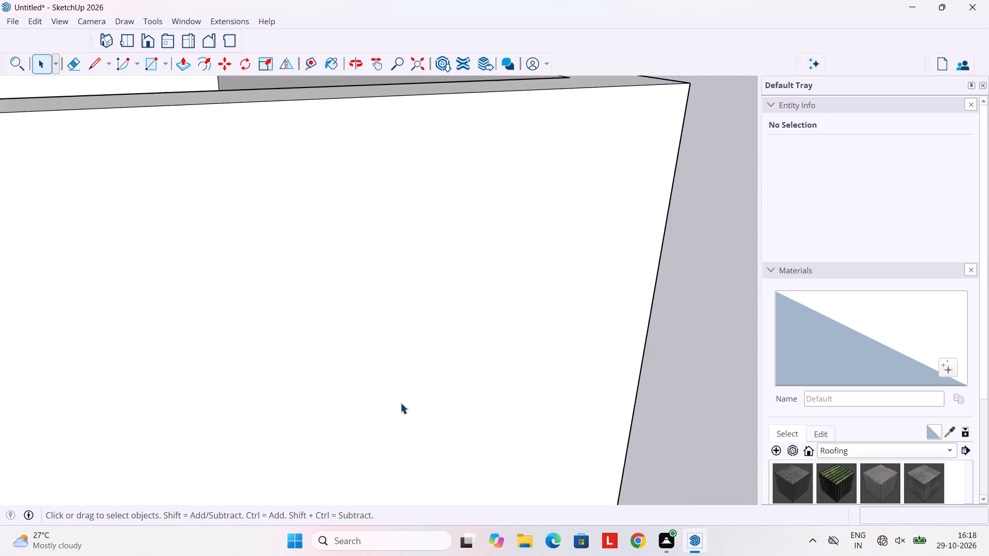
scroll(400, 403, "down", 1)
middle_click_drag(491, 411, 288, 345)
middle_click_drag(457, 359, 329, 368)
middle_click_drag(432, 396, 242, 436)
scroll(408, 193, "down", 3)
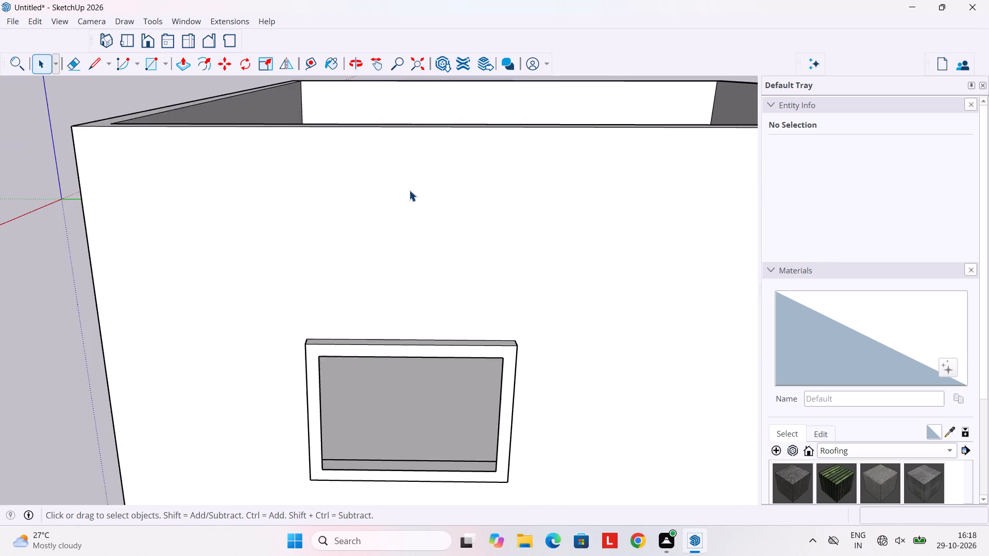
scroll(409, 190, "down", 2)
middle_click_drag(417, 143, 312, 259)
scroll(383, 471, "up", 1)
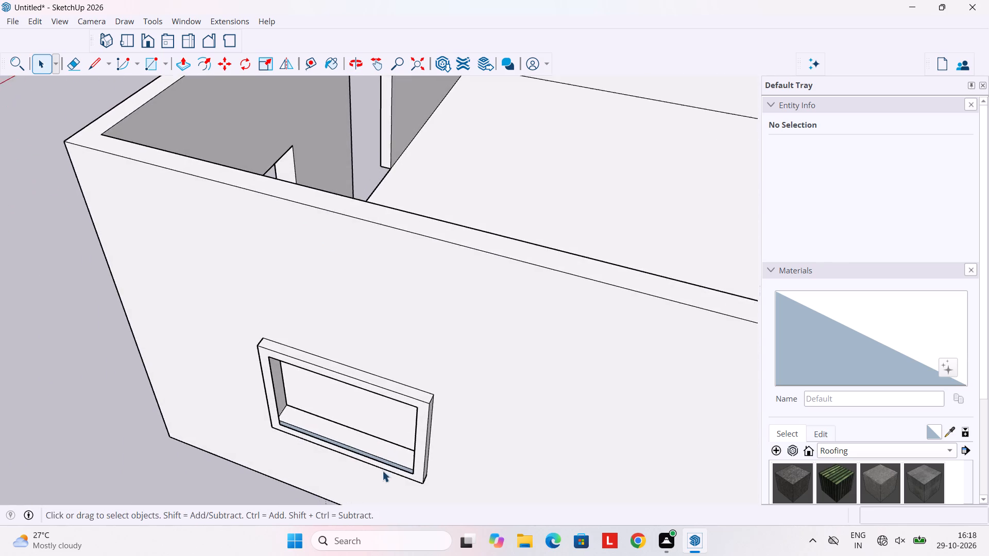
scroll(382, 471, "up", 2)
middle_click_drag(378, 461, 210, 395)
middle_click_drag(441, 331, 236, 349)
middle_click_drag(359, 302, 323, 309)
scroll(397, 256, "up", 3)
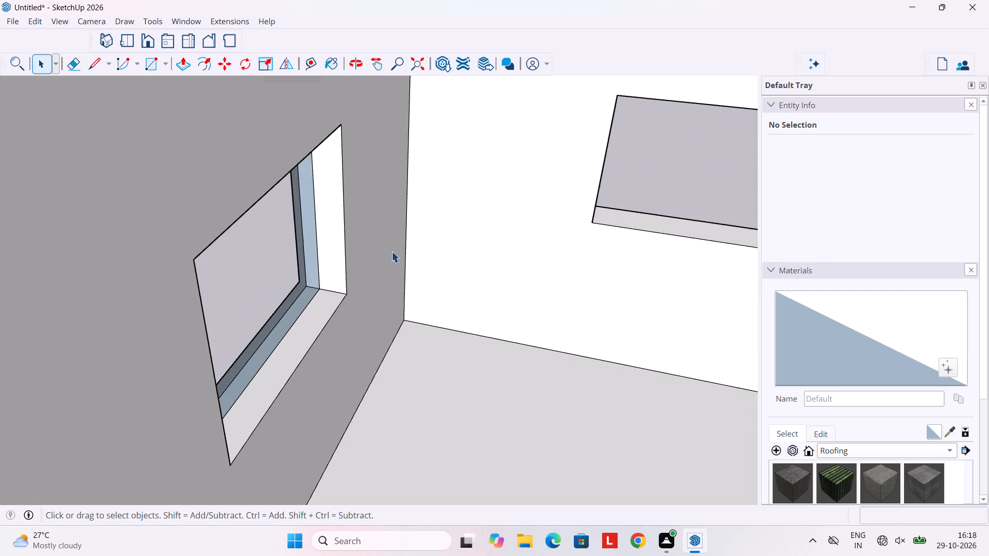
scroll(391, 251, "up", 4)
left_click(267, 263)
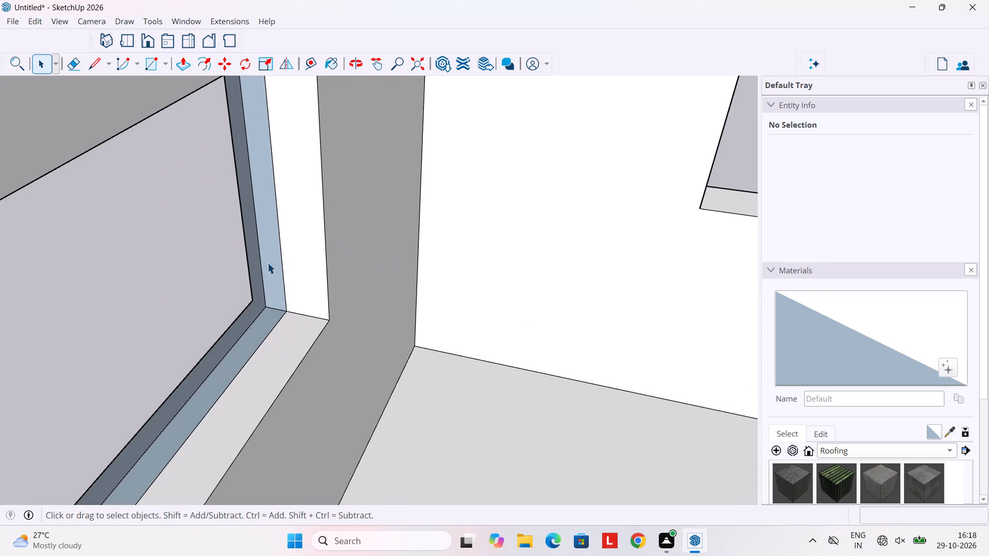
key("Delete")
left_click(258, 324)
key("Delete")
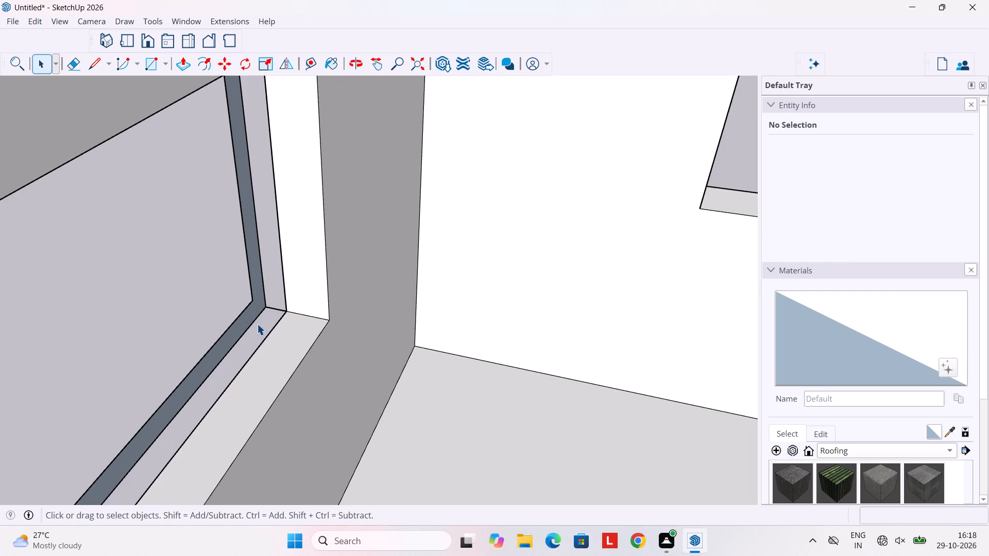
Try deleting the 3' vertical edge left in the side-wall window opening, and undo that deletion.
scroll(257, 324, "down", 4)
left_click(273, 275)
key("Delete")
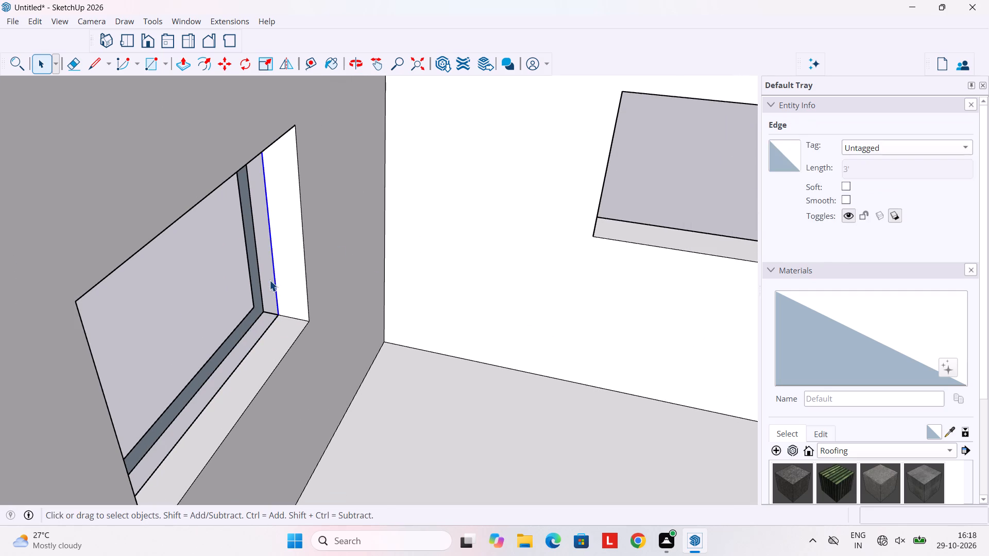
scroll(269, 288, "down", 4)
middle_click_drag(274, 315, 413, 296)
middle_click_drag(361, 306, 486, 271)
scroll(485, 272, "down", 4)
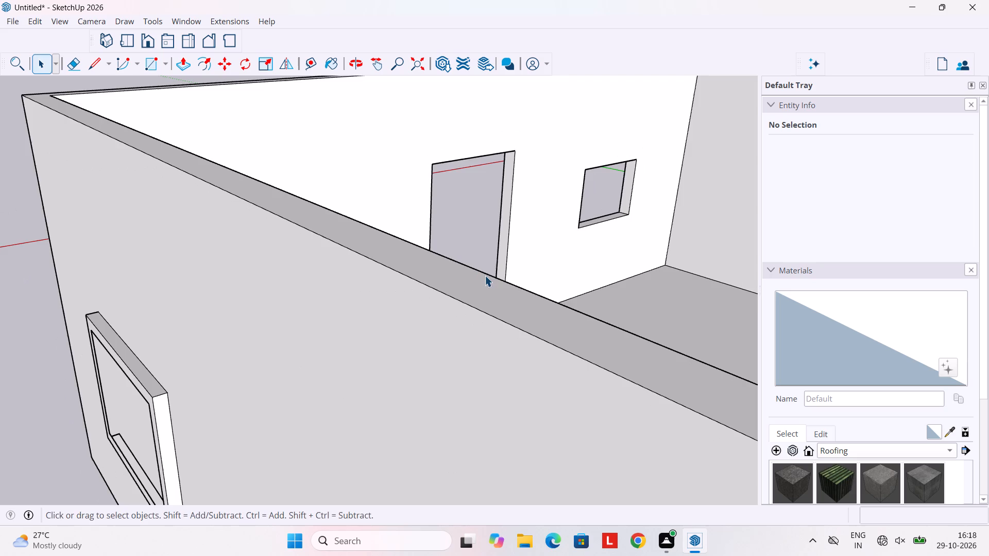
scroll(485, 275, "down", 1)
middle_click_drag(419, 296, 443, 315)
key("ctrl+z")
Examine the side-wall window's frame and opening from inside the room.
scroll(435, 319, "down", 8)
middle_click_drag(429, 322, 156, 336)
middle_click_drag(394, 306, 248, 319)
scroll(262, 299, "up", 8)
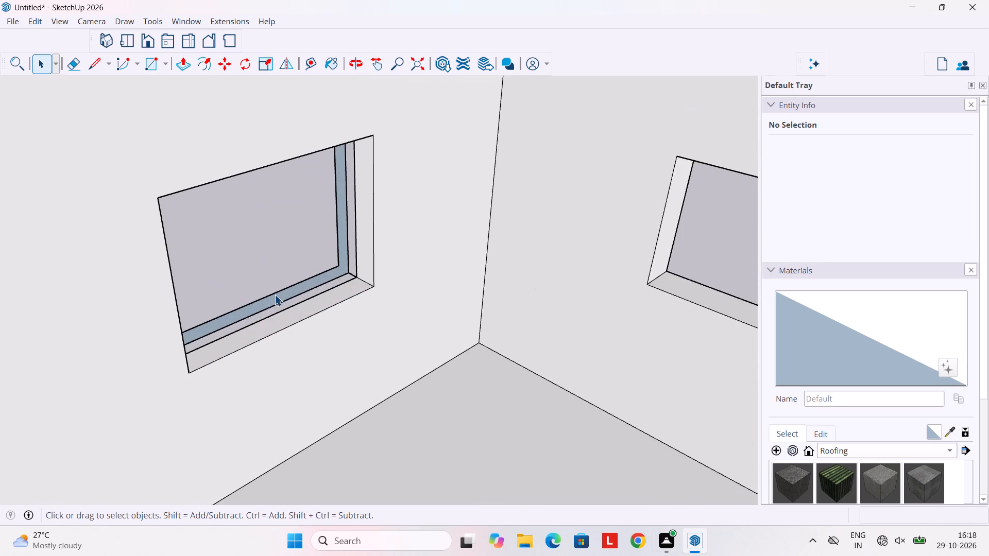
middle_click_drag(322, 301, 342, 349)
middle_click_drag(332, 312, 122, 304)
scroll(122, 304, "up", 1)
scroll(265, 256, "up", 3)
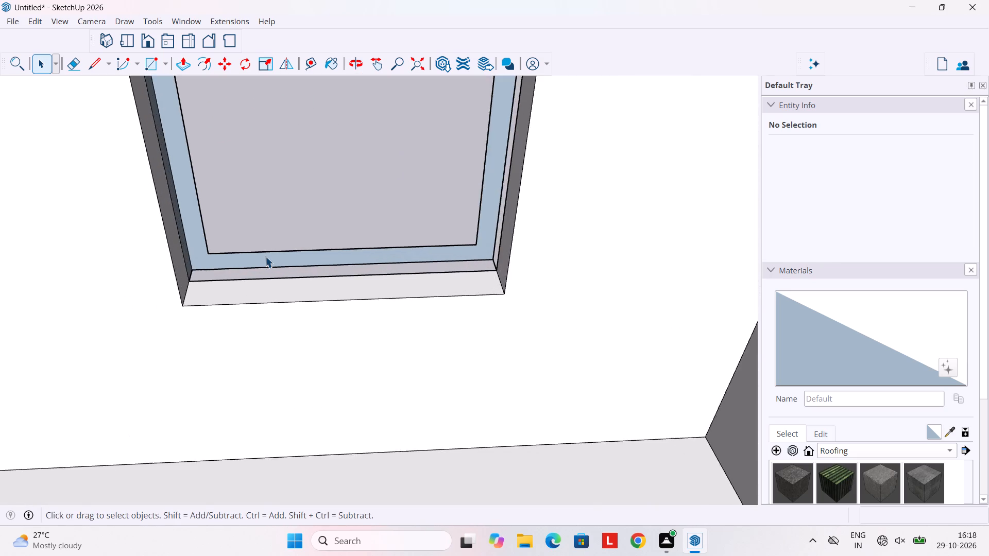
scroll(265, 256, "down", 9)
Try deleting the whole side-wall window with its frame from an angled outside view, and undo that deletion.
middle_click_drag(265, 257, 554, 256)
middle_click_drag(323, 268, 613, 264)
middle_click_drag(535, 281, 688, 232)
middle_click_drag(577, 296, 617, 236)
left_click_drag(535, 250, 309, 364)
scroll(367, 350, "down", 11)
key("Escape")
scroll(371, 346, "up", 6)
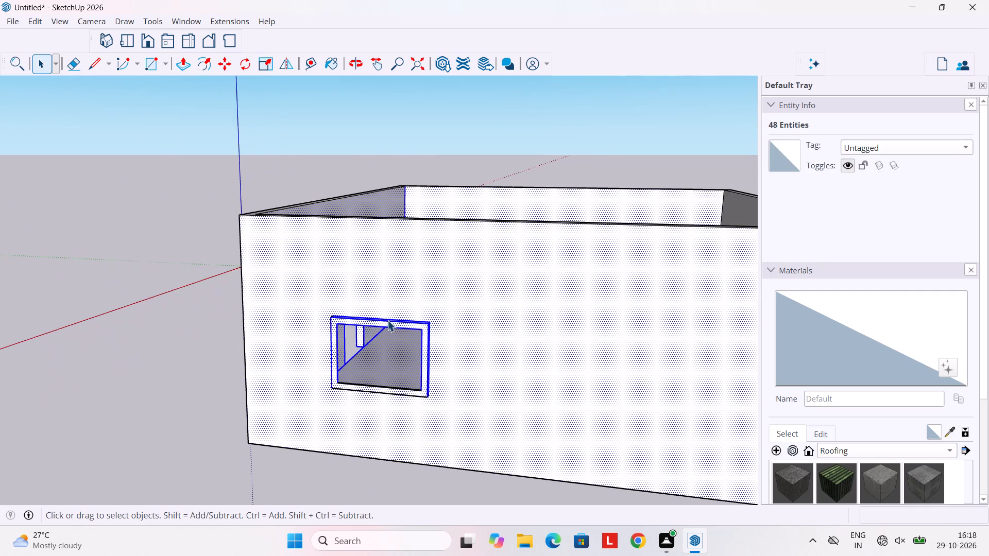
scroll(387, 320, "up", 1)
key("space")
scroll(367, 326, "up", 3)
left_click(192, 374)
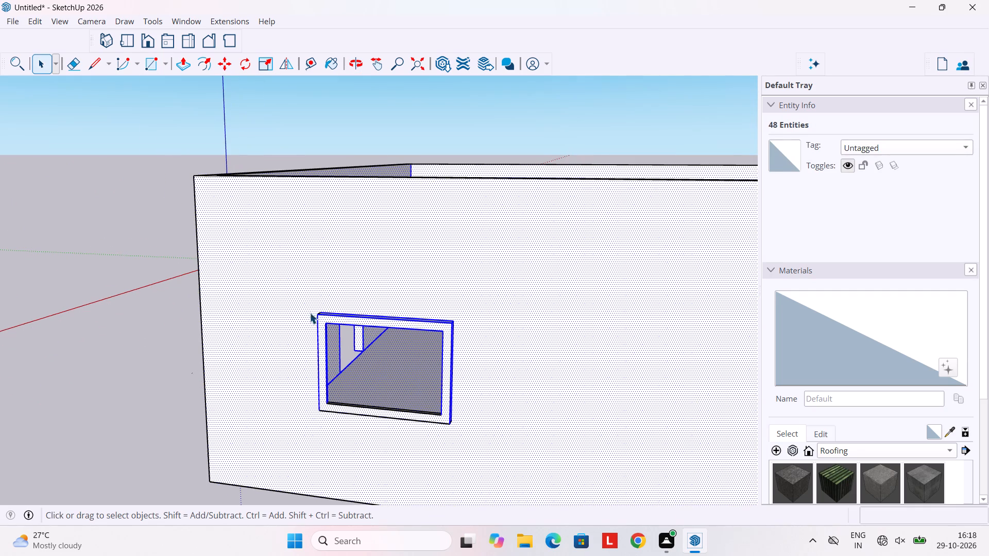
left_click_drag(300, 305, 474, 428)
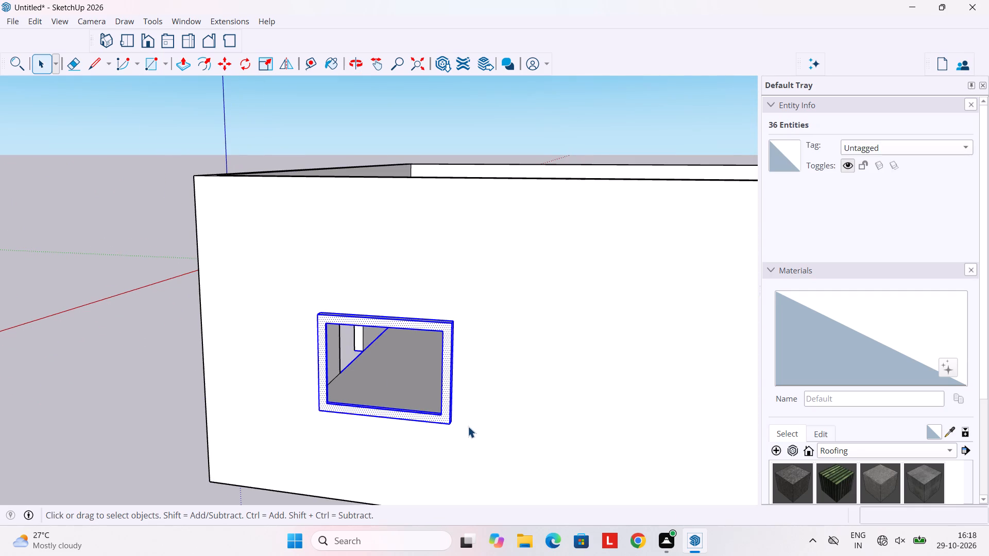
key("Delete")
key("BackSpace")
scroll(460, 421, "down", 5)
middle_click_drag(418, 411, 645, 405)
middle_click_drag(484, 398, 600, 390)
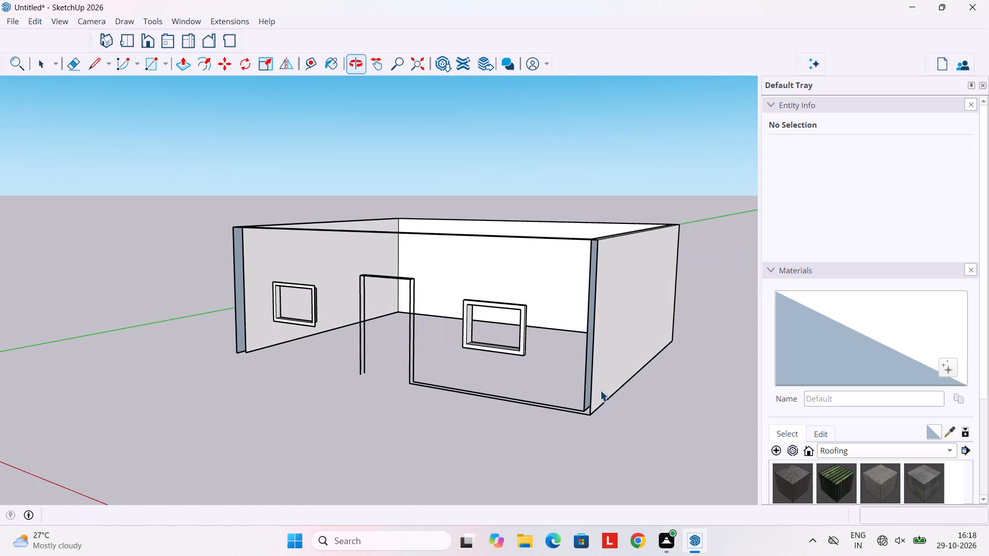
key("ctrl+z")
Delete the whole side-wall window with its frame, selecting only the window's geometry from a more frontal view.
middle_click_drag(574, 399, 333, 398)
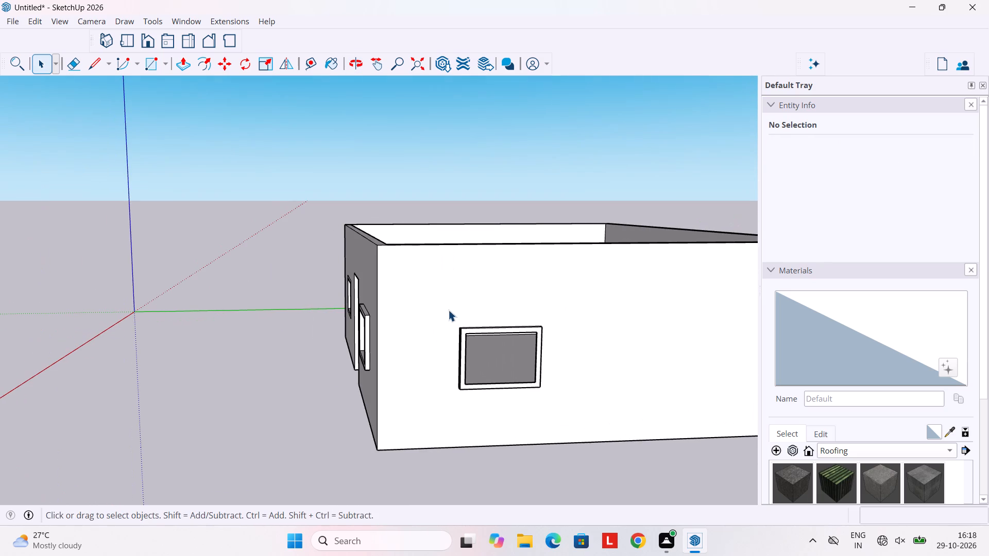
left_click_drag(448, 310, 551, 395)
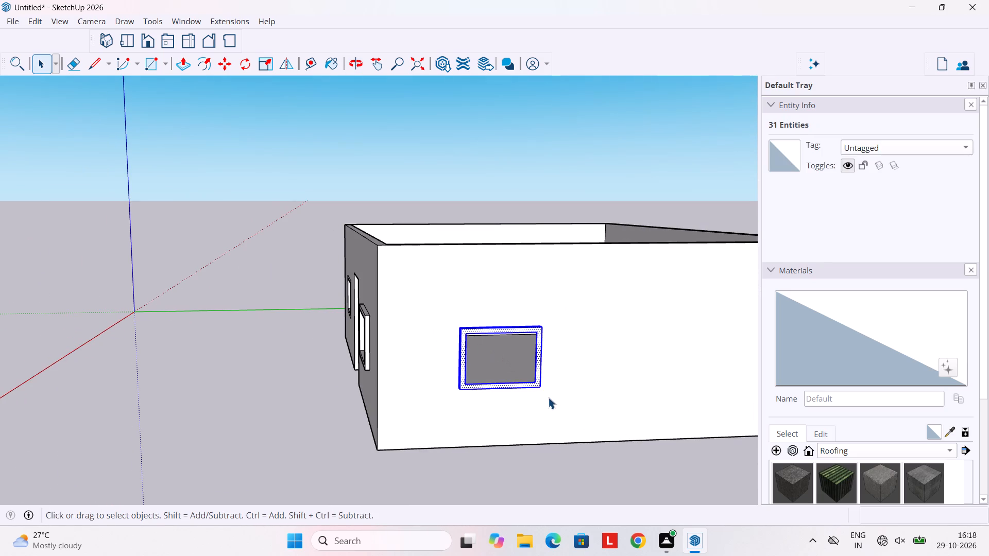
key("Delete")
Place a vertical guide on the side wall 4' from its front corner edge and another 4' beyond it.
scroll(503, 394, "down", 4)
middle_click_drag(498, 393, 607, 385)
middle_click_drag(522, 383, 429, 417)
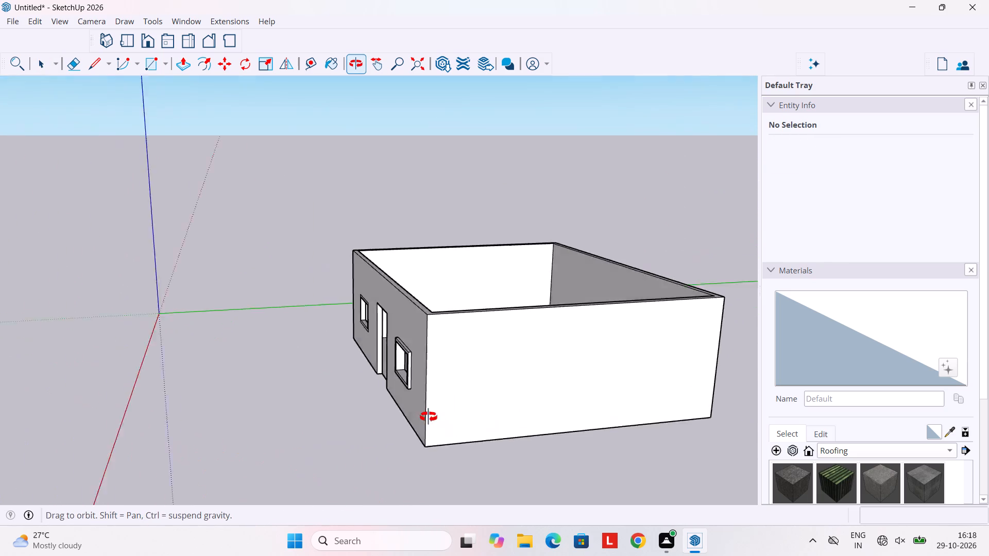
middle_click_drag(429, 417, 419, 411)
scroll(426, 397, "up", 5)
middle_click_drag(426, 397, 366, 385)
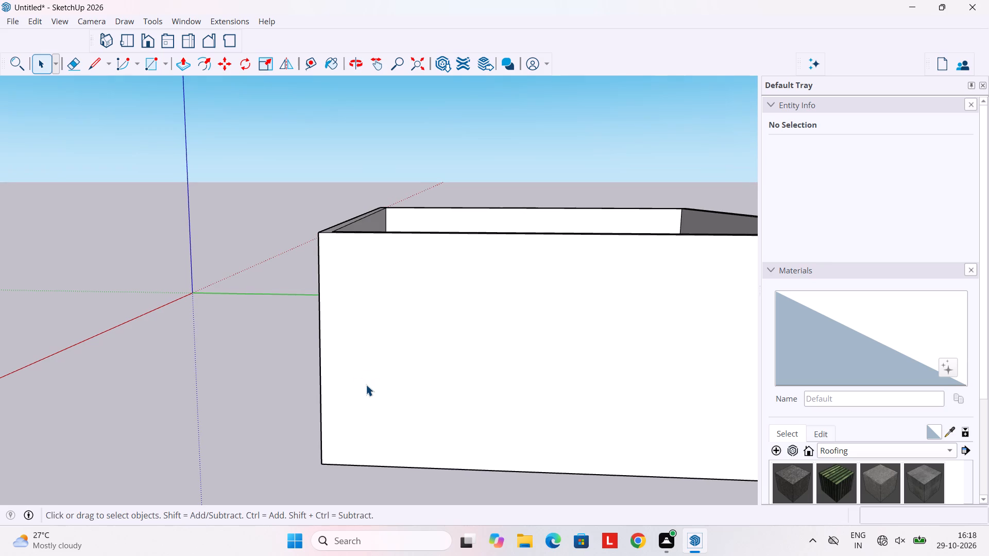
key("t")
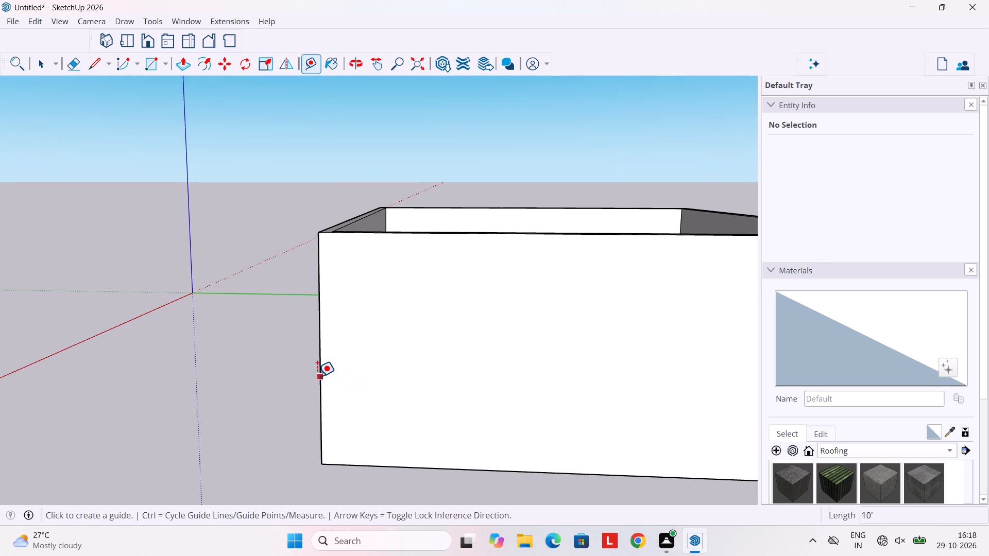
left_click(317, 377)
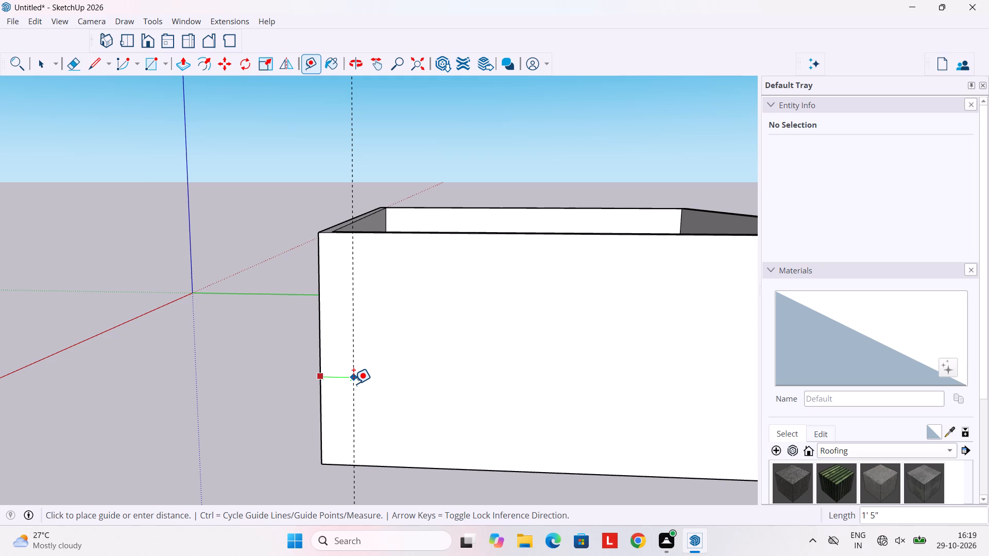
type("4'")
key("Return")
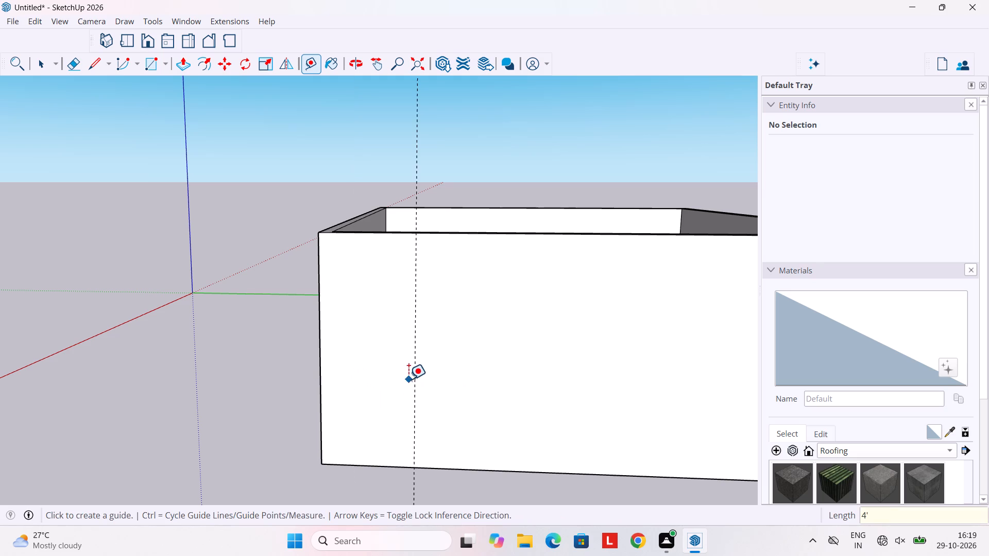
left_click(415, 375)
type("4'")
key("Return")
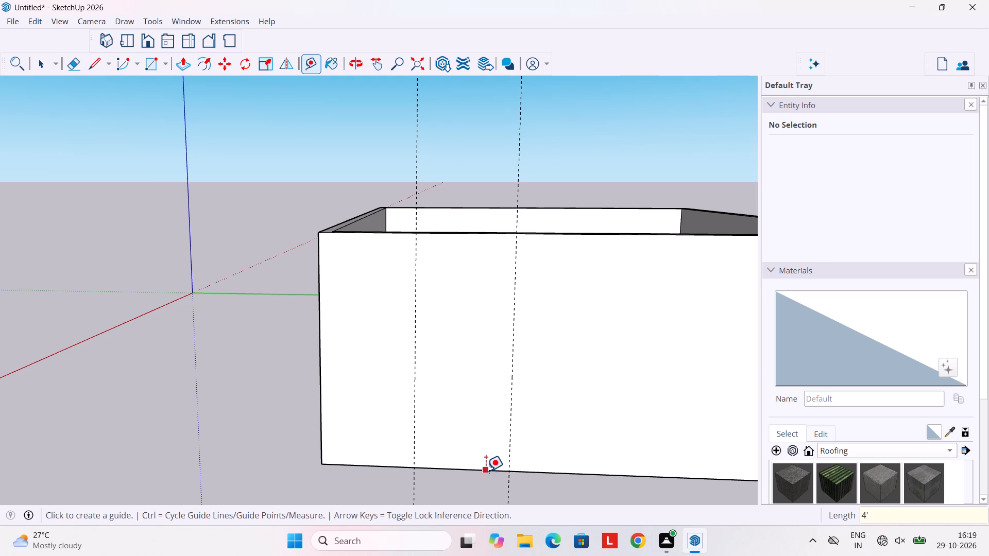
Place a horizontal guide 3' above the side wall's bottom edge and another 3' above that guide.
left_click(486, 471)
middle_click_drag(483, 444, 583, 409)
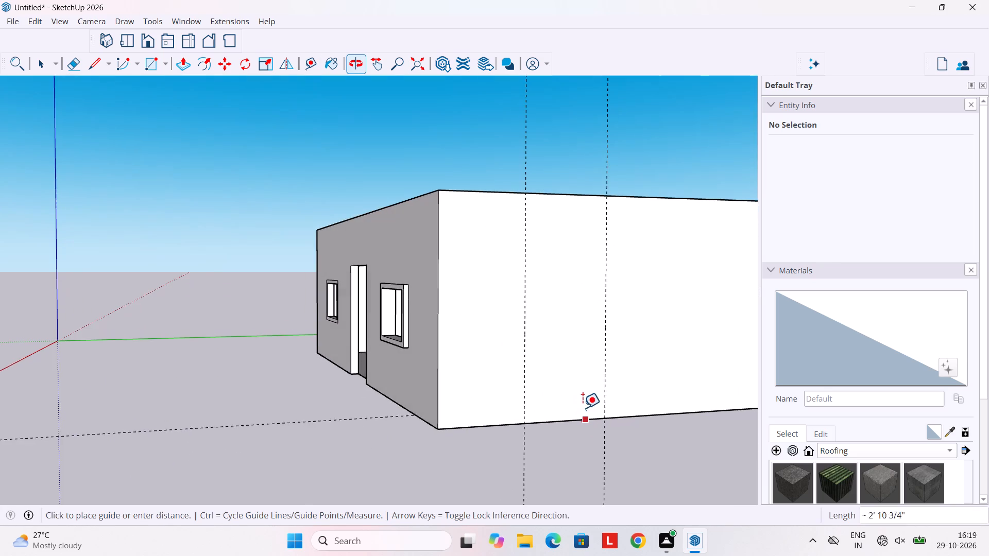
type("3'")
key("Return")
left_click(582, 354)
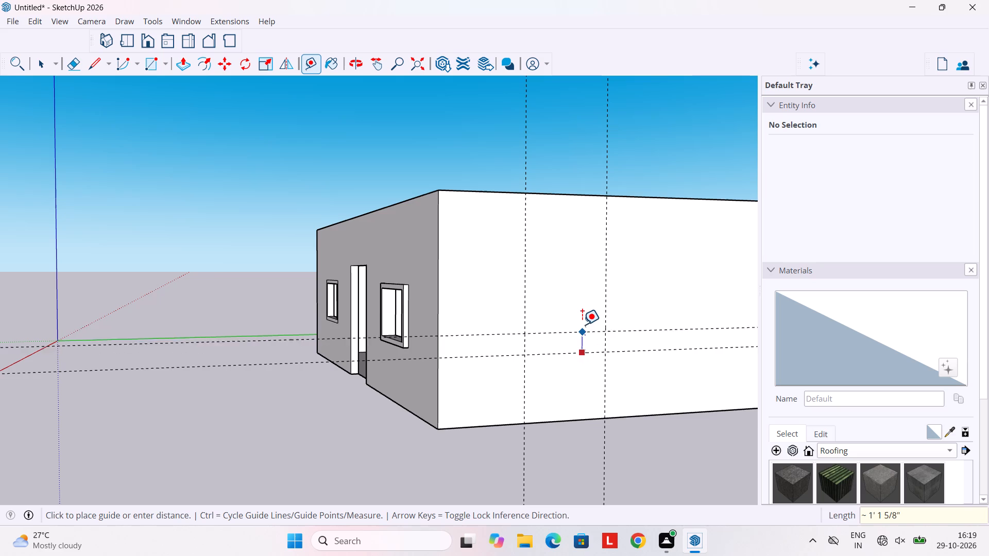
type("3'")
key("Return")
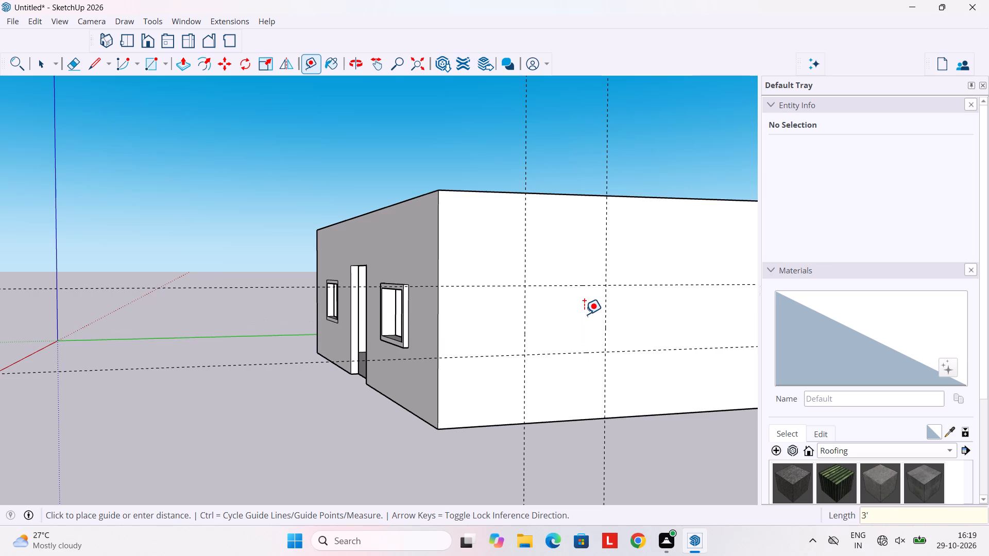
Draw a 4' by 3' window rectangle on the side wall between the guide intersections.
key("r")
left_click(525, 282)
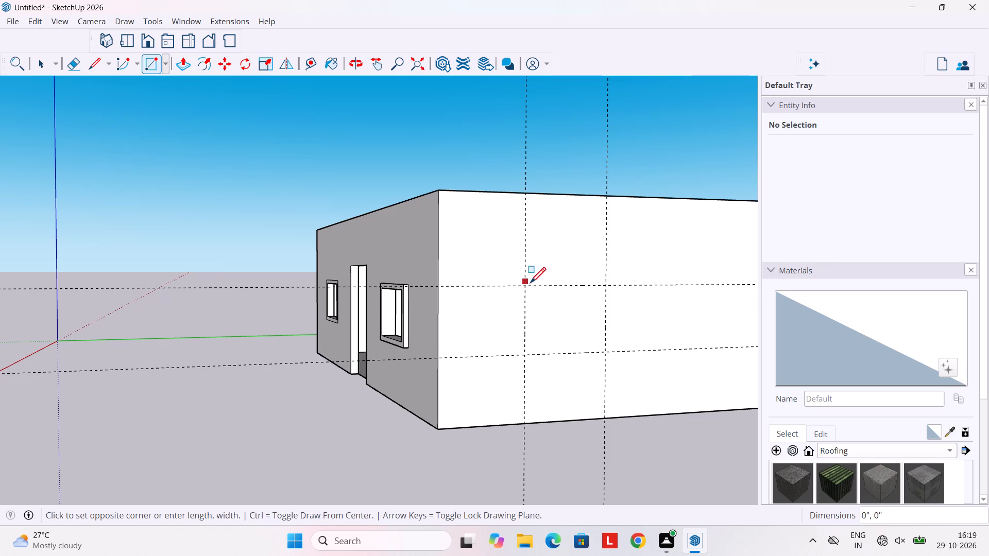
key("ctrl+z")
scroll(503, 290, "up", 3)
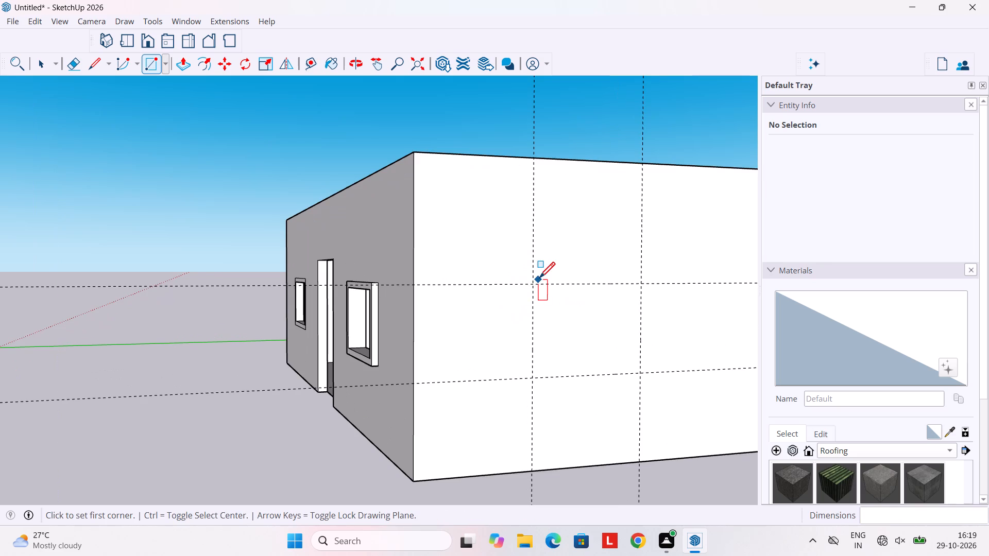
left_click(535, 283)
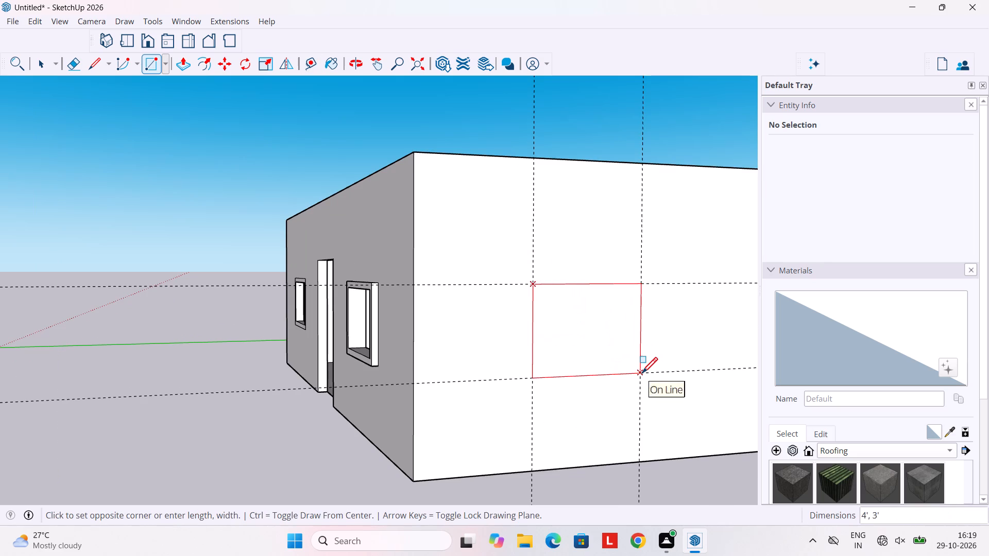
left_click(642, 375)
middle_click_drag(572, 337, 519, 355)
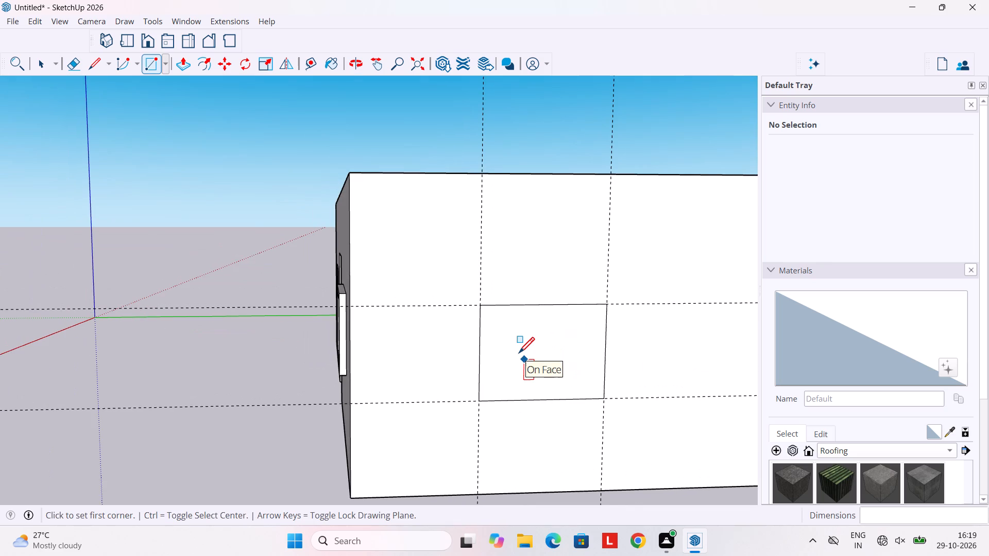
key("Escape")
key("space")
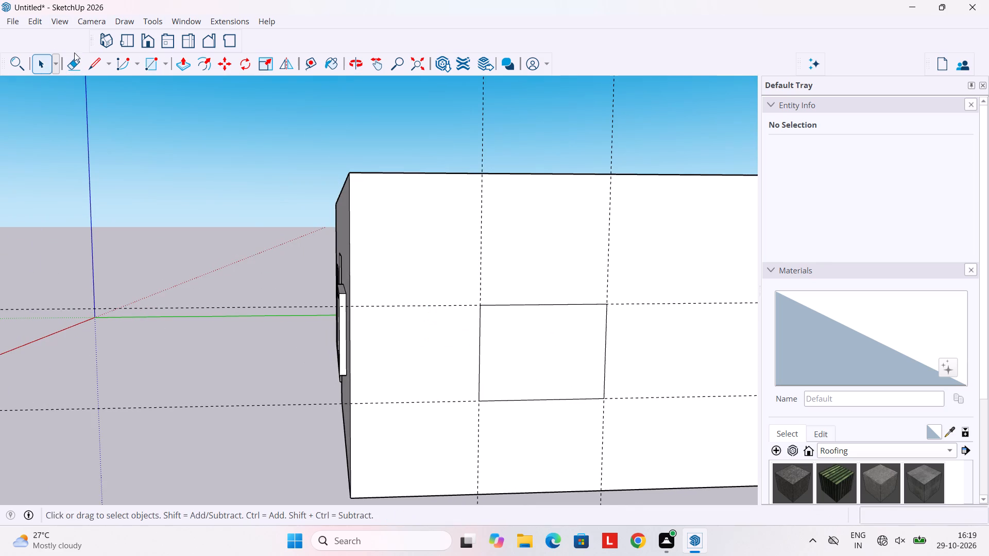
Delete all guides from the model.
left_click(32, 26)
left_click(137, 159)
left_click(39, 20)
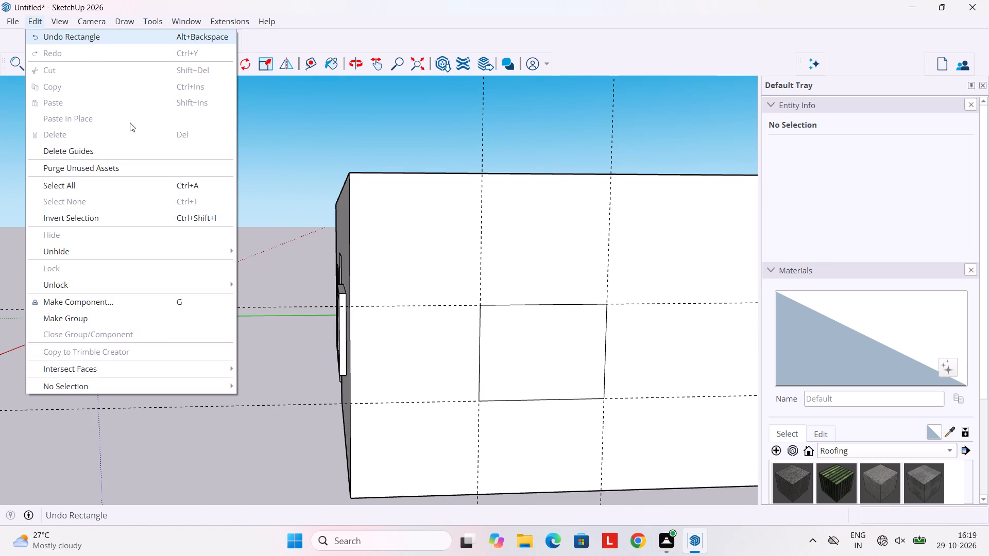
left_click(129, 150)
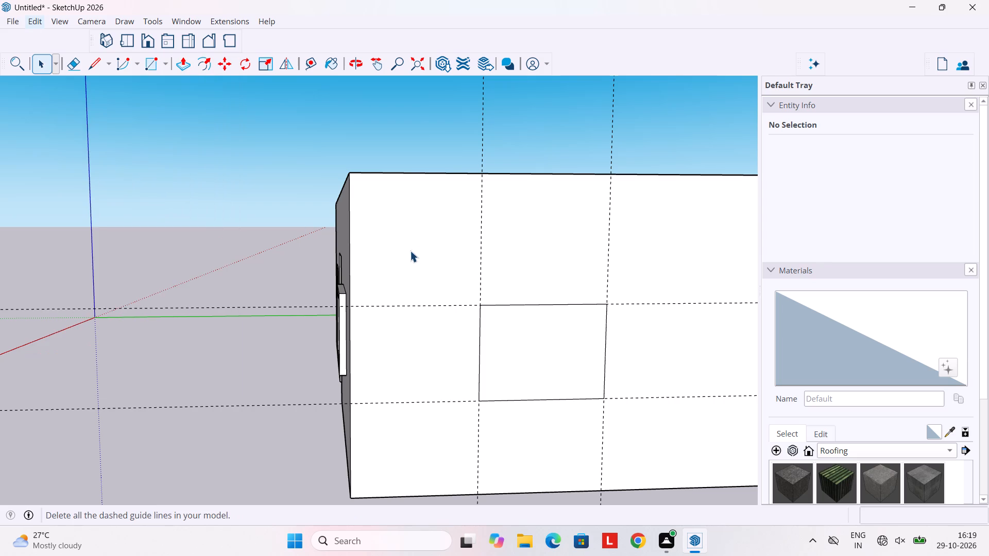
Offset the side-wall window rectangle 3" inward to outline its frame.
middle_click_drag(410, 251, 525, 293)
scroll(525, 293, "down", 5)
middle_click_drag(549, 293, 463, 300)
scroll(528, 315, "up", 5)
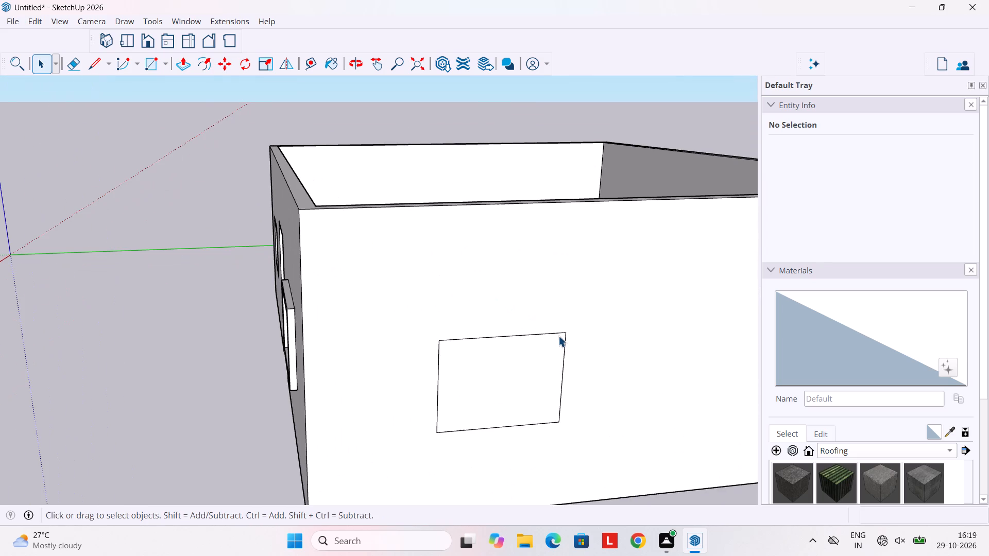
key("f")
scroll(561, 341, "up", 3)
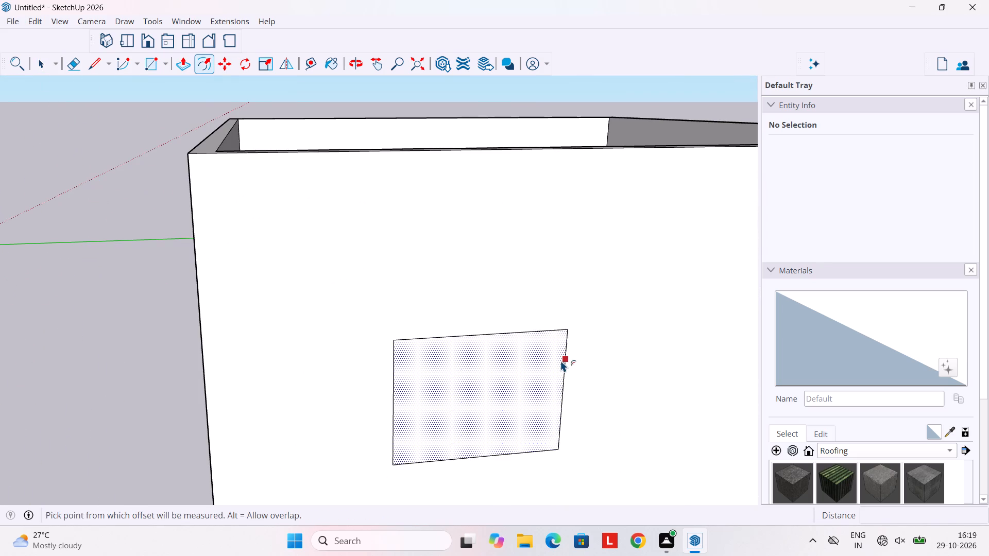
left_click(560, 360)
type("3\"")
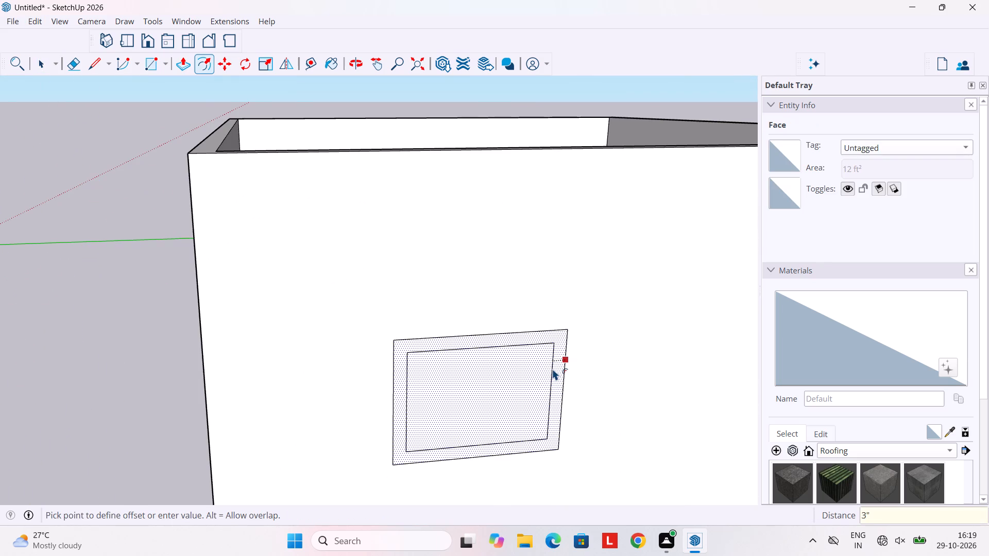
key("Return")
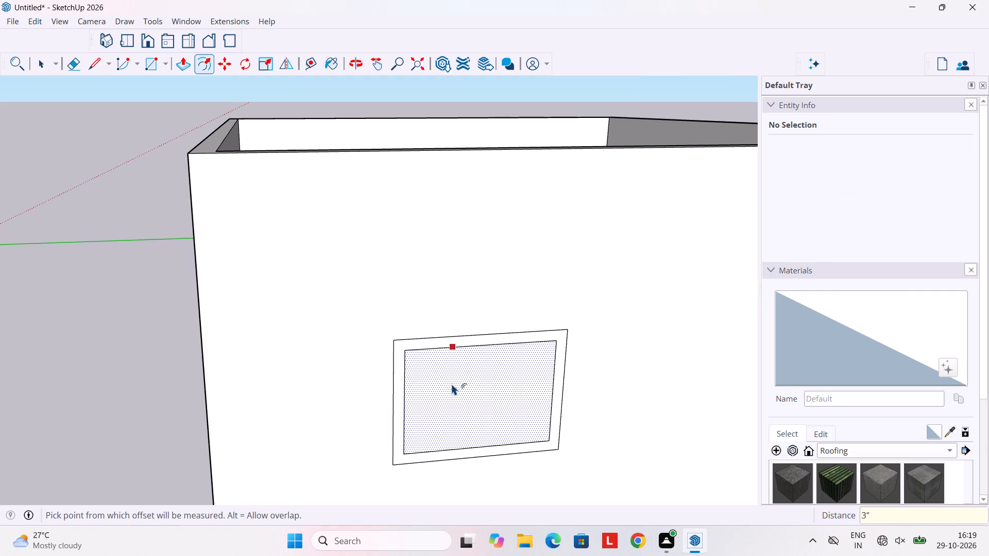
Push/Pull the side-wall window's frame border 3" outward from the wall.
key("p")
scroll(507, 350, "up", 3)
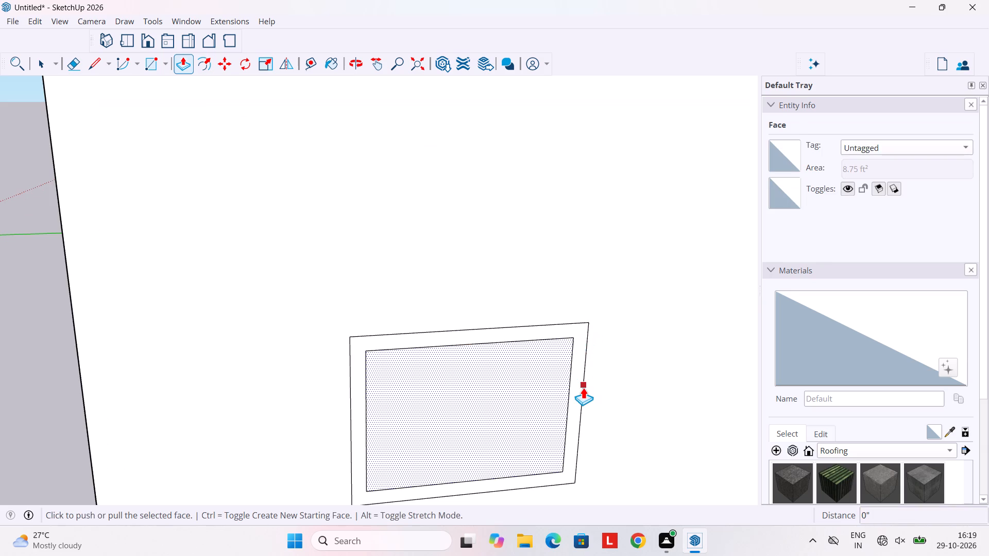
scroll(286, 393, "down", 5)
key("space")
left_click(116, 374)
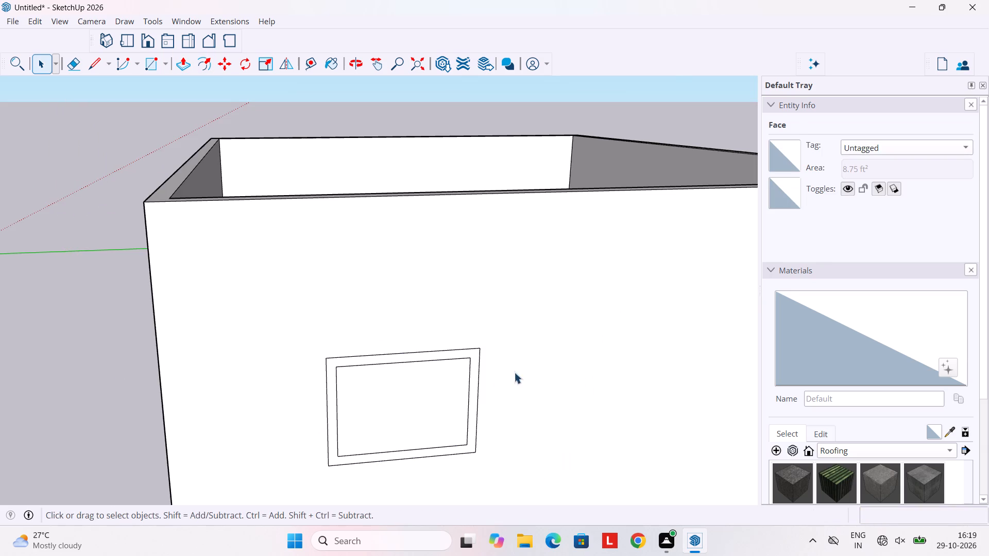
key("p")
scroll(479, 378, "up", 3)
left_click(472, 378)
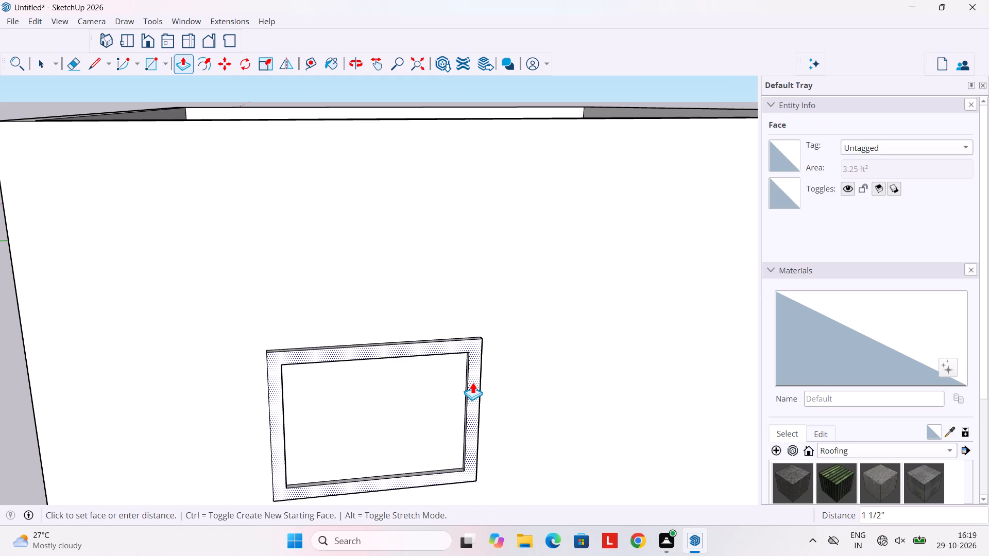
type("3\"")
key("Return")
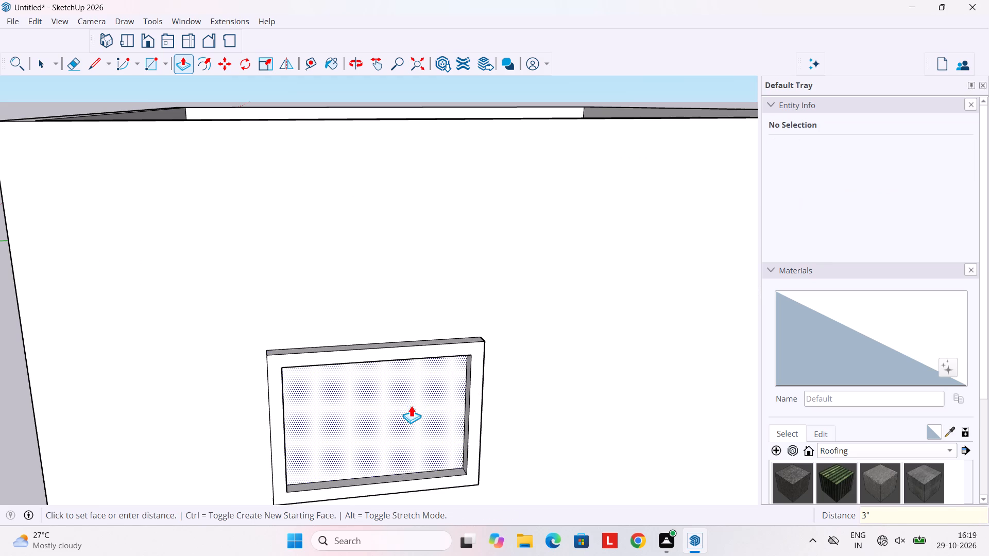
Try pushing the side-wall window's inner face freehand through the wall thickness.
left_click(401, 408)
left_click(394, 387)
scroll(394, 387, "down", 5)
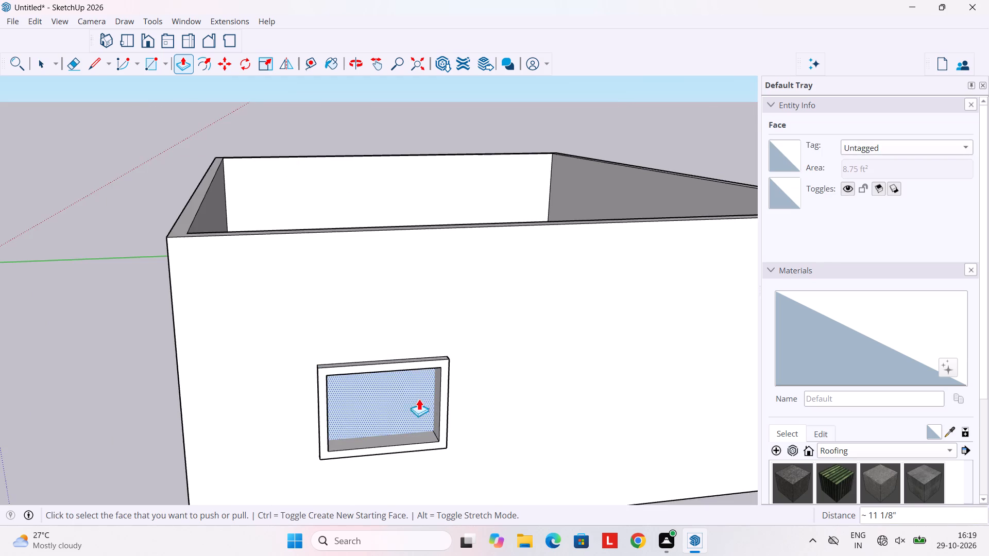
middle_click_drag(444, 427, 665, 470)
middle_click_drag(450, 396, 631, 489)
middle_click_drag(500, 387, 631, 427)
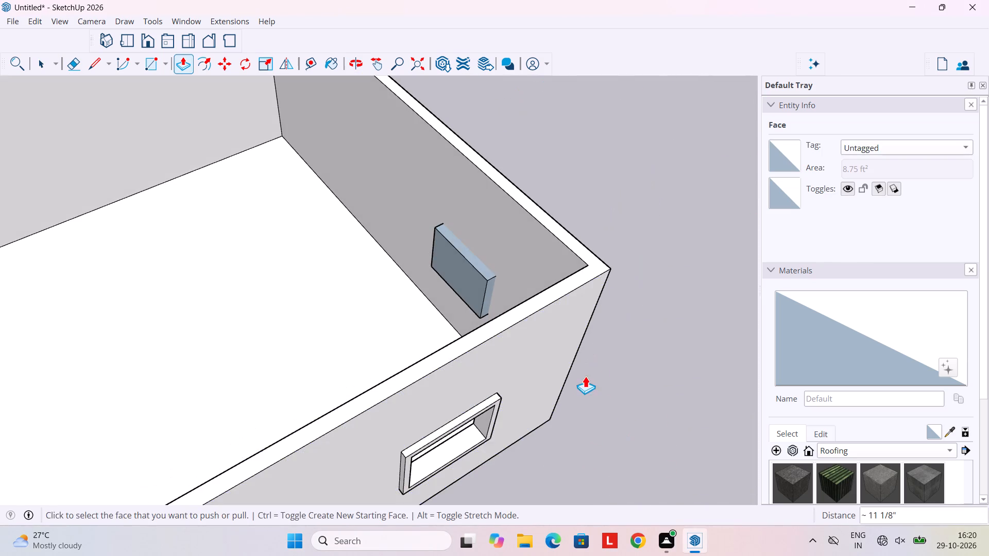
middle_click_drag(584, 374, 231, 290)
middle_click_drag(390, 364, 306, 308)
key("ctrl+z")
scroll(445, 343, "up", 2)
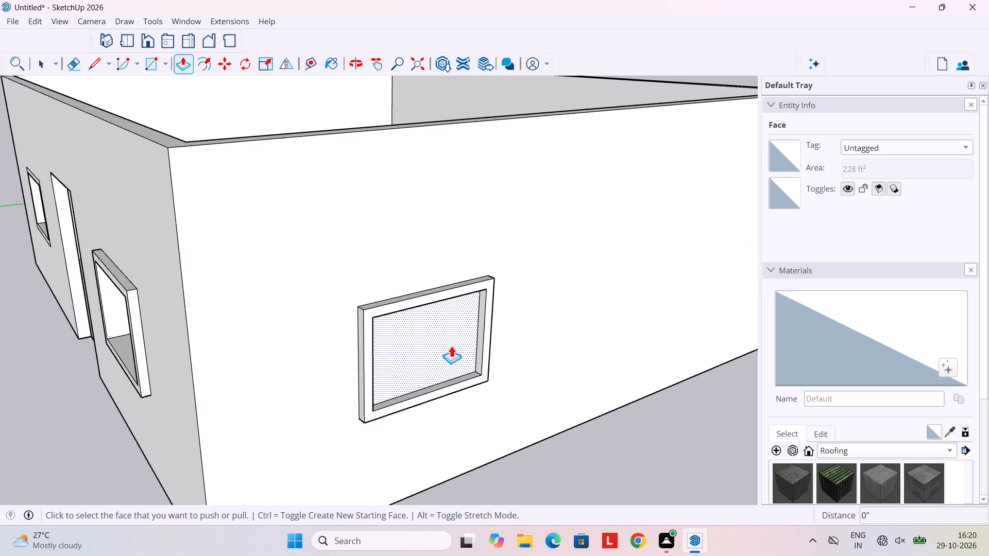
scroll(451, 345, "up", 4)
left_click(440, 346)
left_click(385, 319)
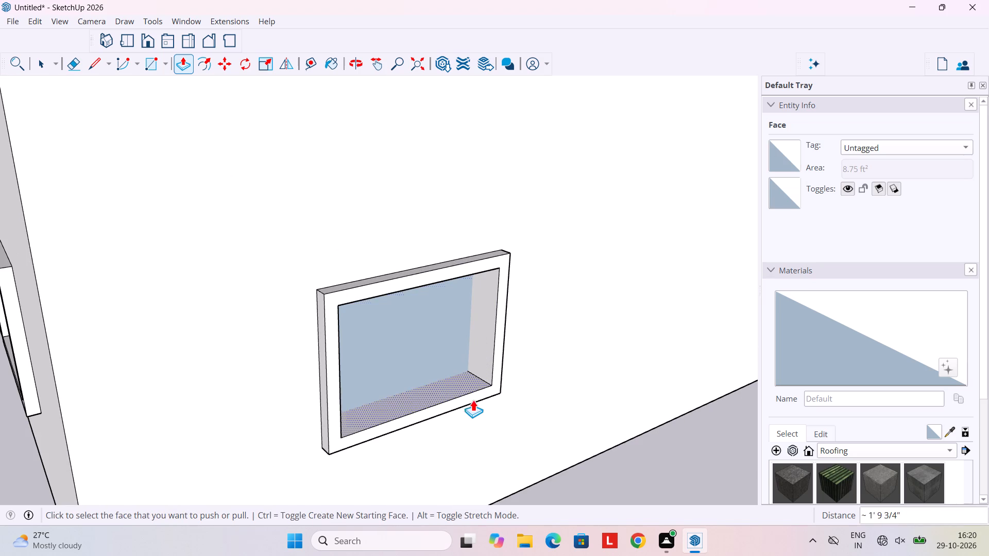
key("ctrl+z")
Push the side-wall window's inner face 6" inward, through the full wall thickness, to cut the opening.
middle_click_drag(444, 374, 396, 320)
left_click(394, 319)
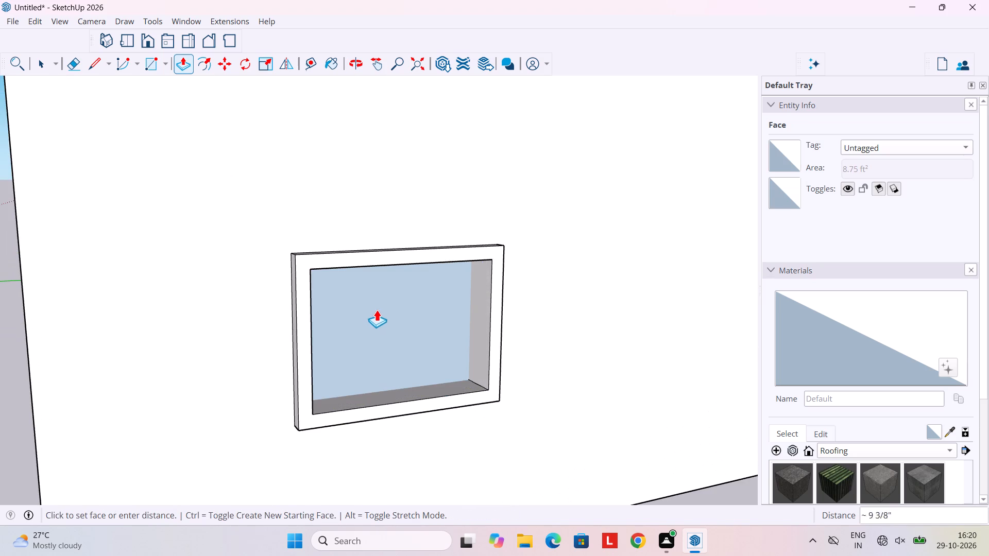
middle_click_drag(367, 306, 316, 306)
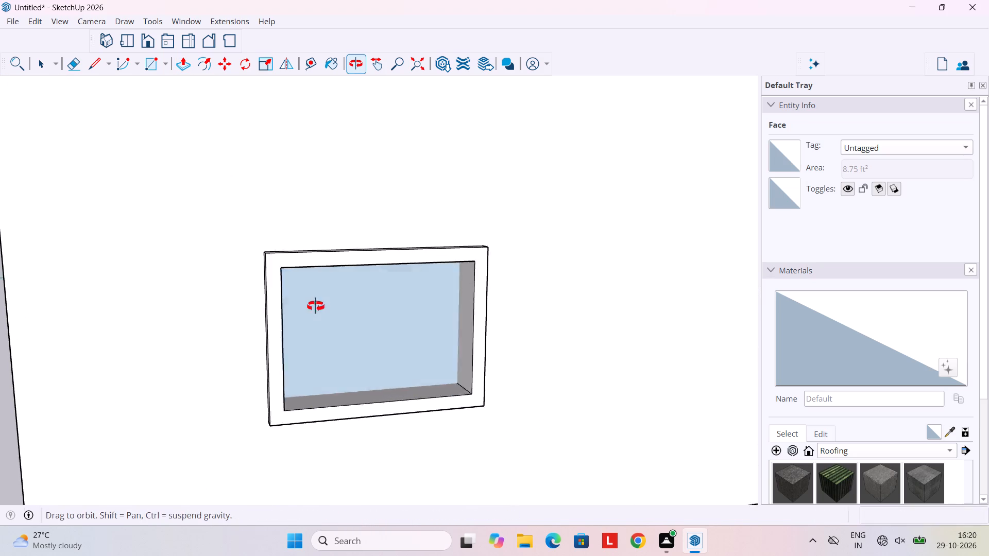
middle_click_drag(316, 306, 269, 305)
left_click(281, 326)
Draw a vertical centre line across the flush-framed front-wall window left of the doorway, between its inner bottom and top edge midpoints.
scroll(308, 331, "down", 8)
middle_click_drag(327, 350, 493, 378)
middle_click_drag(305, 350, 499, 366)
middle_click_drag(415, 355, 519, 359)
scroll(316, 359, "up", 3)
middle_click_drag(316, 359, 424, 355)
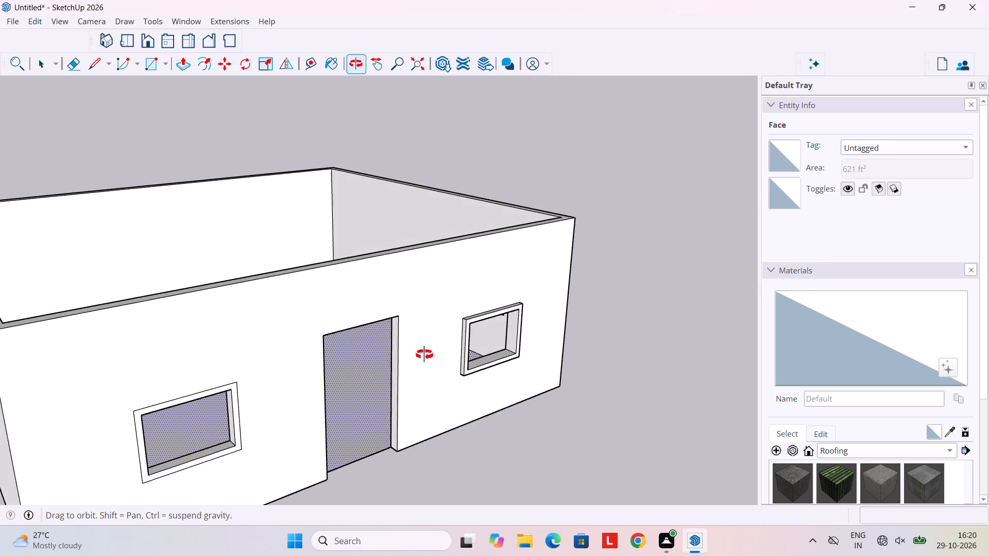
middle_click_drag(424, 355, 337, 328)
middle_click_drag(370, 334, 336, 339)
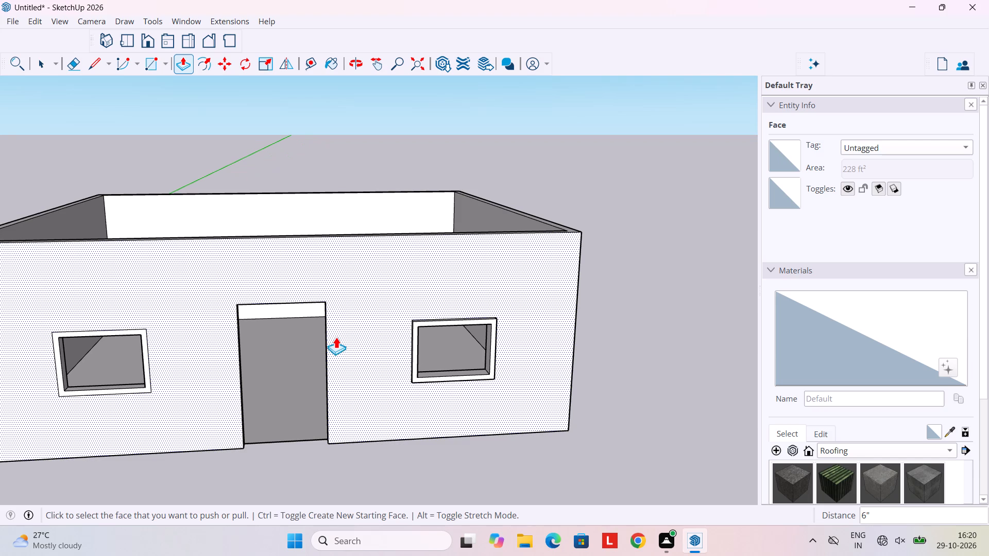
key("l")
middle_click_drag(347, 346, 441, 371)
middle_click_drag(187, 418, 247, 404)
scroll(190, 415, "up", 5)
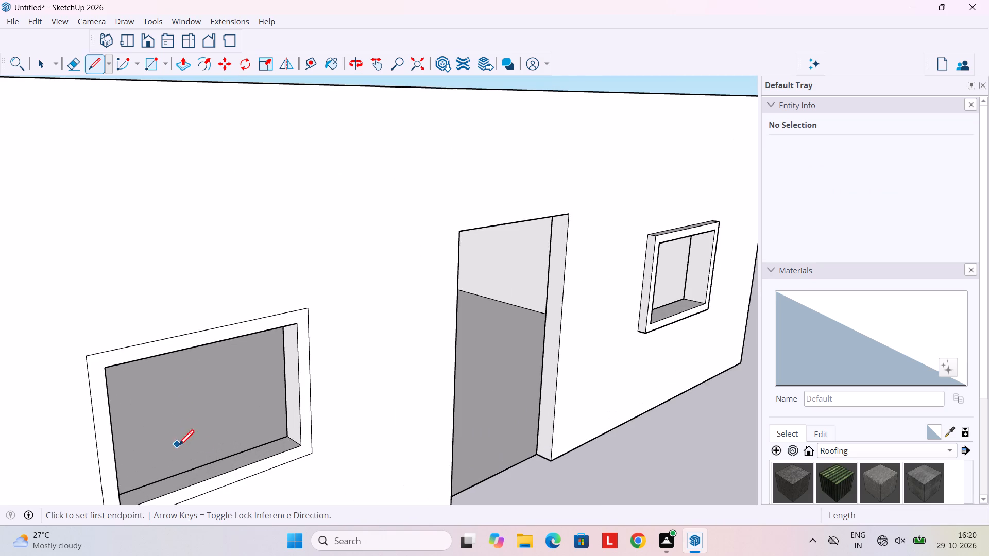
left_click(217, 475)
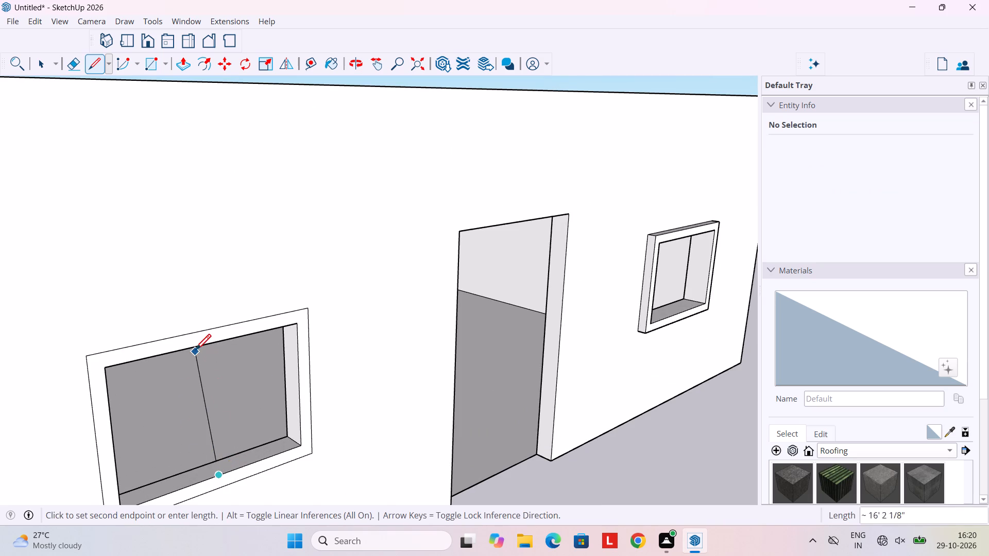
left_click(207, 346)
Draw a horizontal centre line across the same front-wall window between its inner side edges to form four panes.
scroll(211, 402, "down", 4)
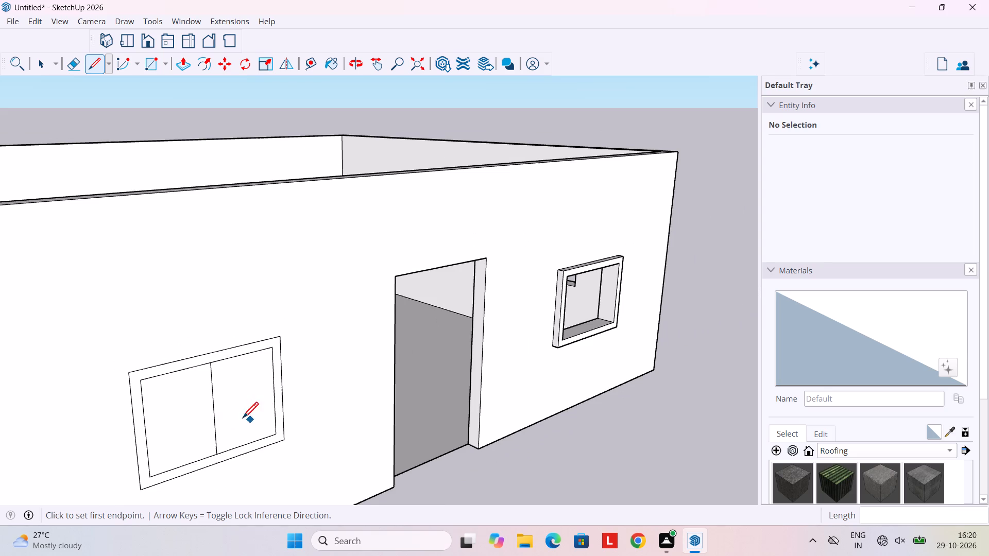
middle_click_drag(220, 395, 290, 381)
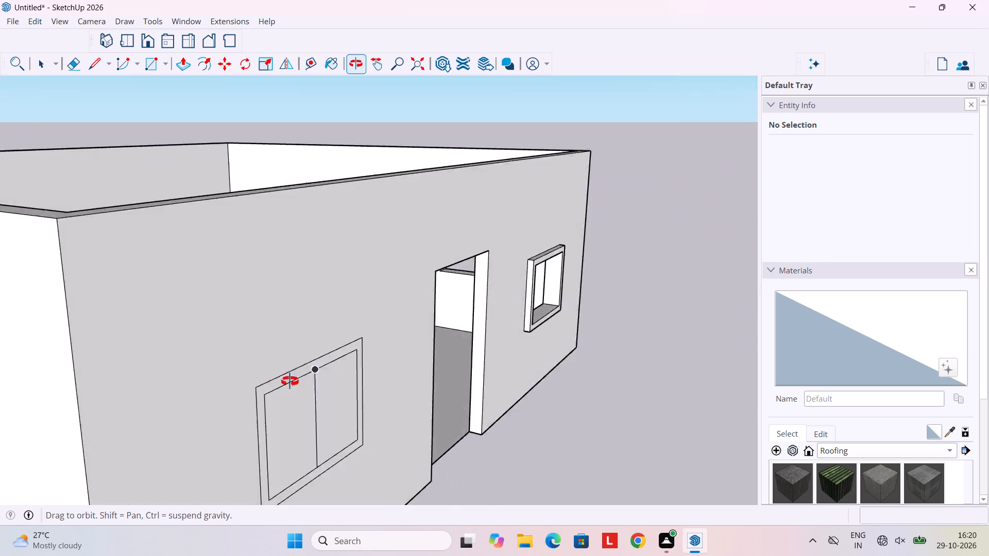
middle_click_drag(290, 381, 245, 356)
left_click(173, 383)
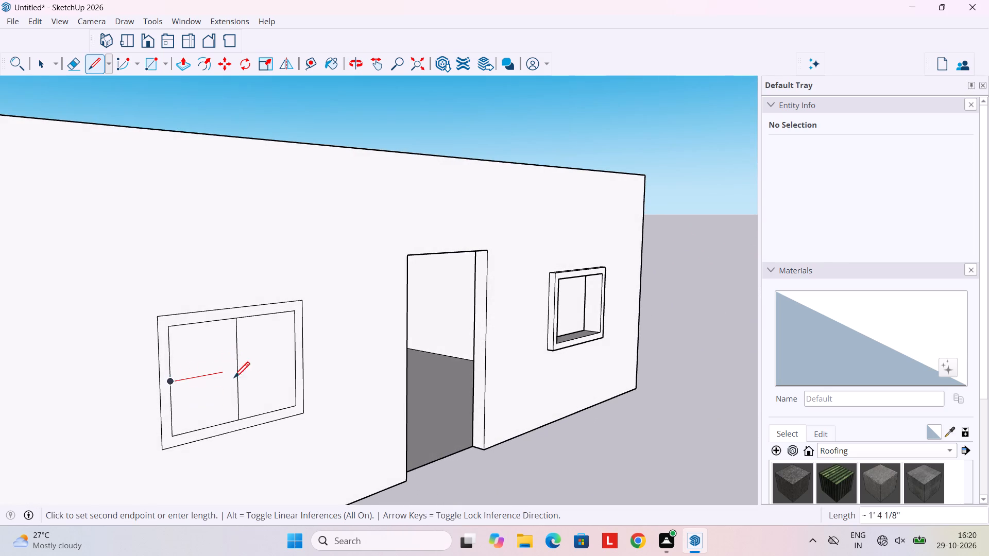
left_click(296, 364)
middle_click_drag(509, 419, 396, 419)
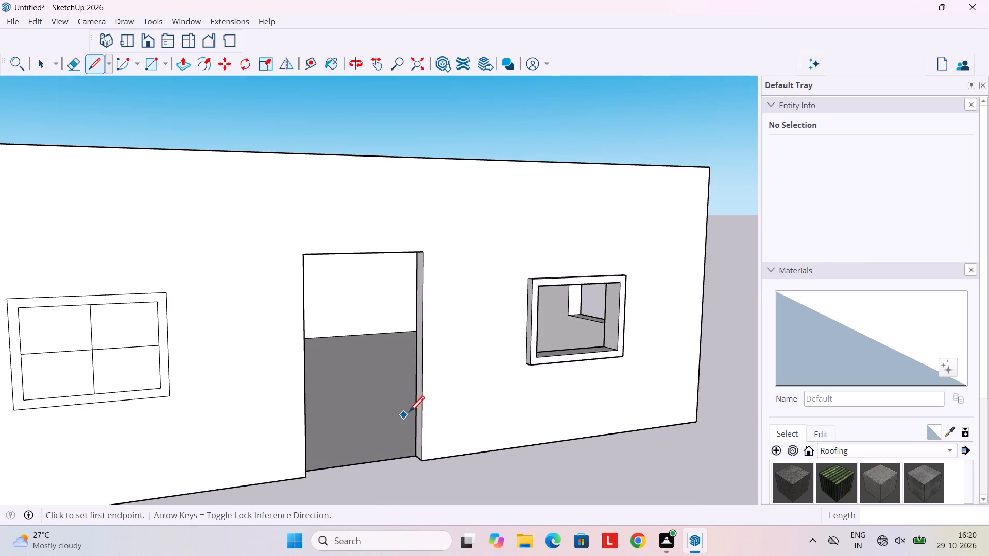
scroll(602, 394, "down", 5)
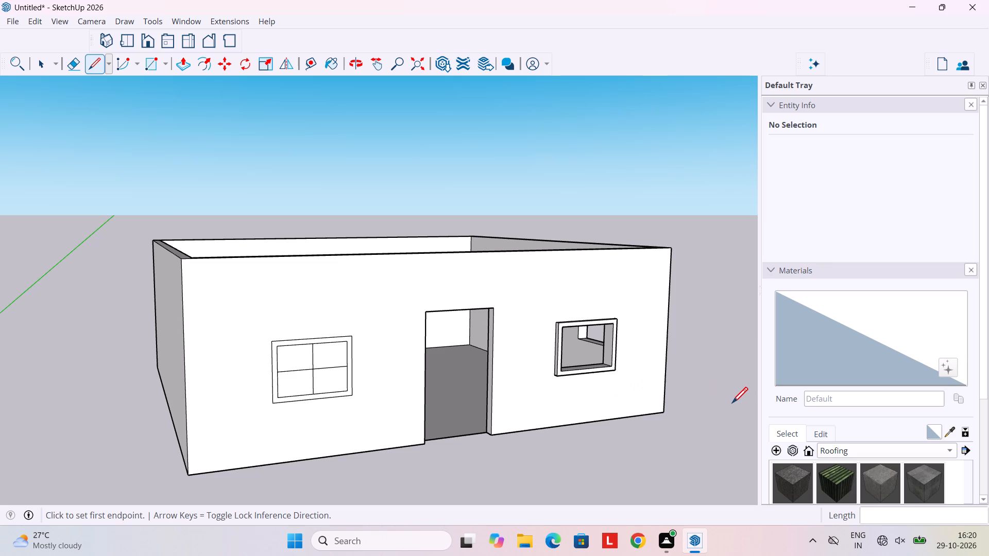
key("space")
Paint the four panes of the divided front-wall window with Glass_Safety_01 from the Glass material collection.
scroll(864, 374, "down", 4)
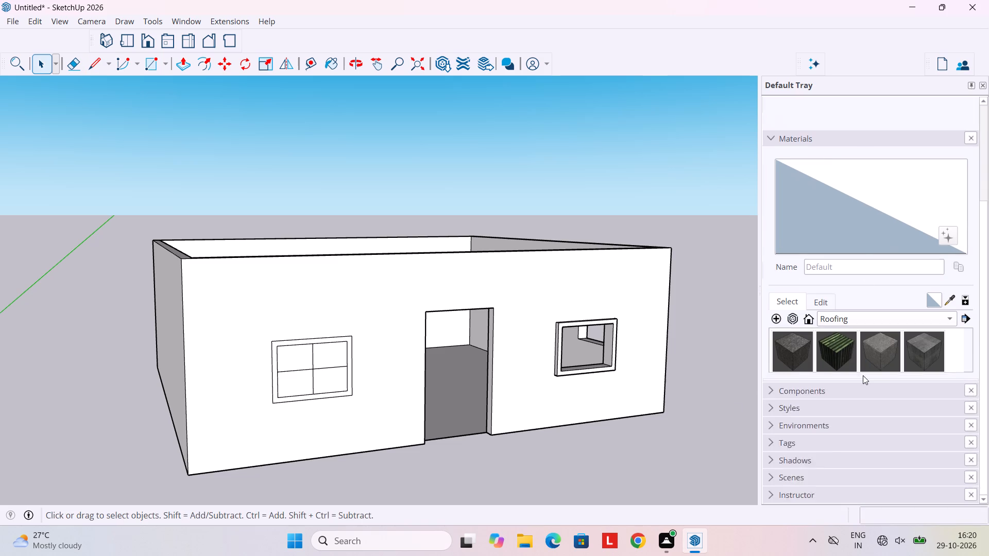
scroll(842, 398, "down", 2)
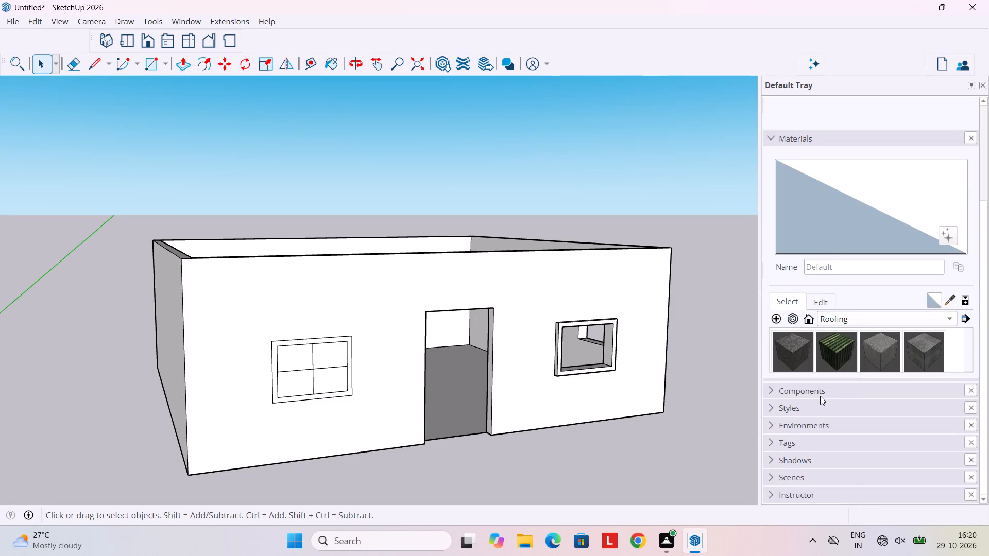
scroll(820, 396, "down", 3)
scroll(814, 447, "down", 3)
left_click(789, 275)
scroll(834, 332, "up", 2)
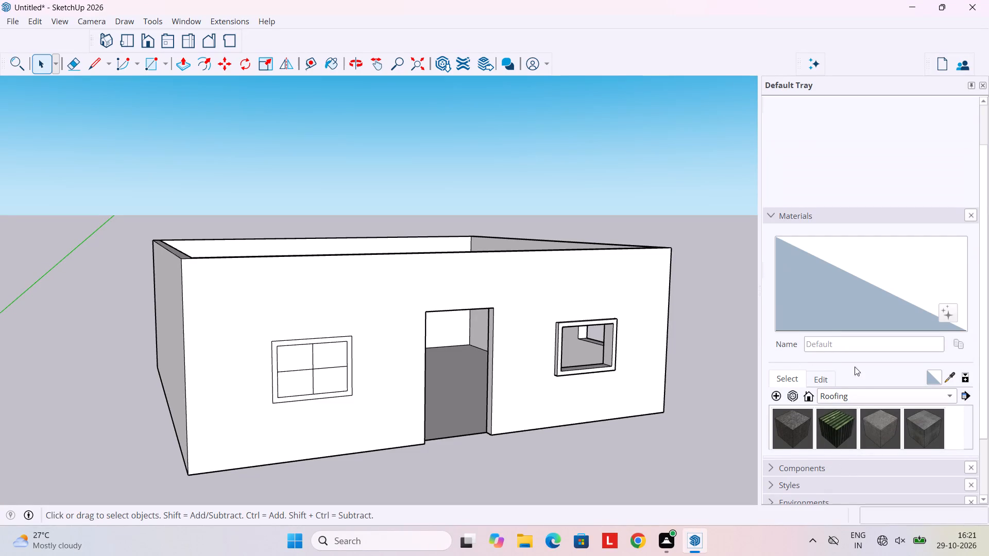
left_click(861, 397)
scroll(862, 306, "up", 2)
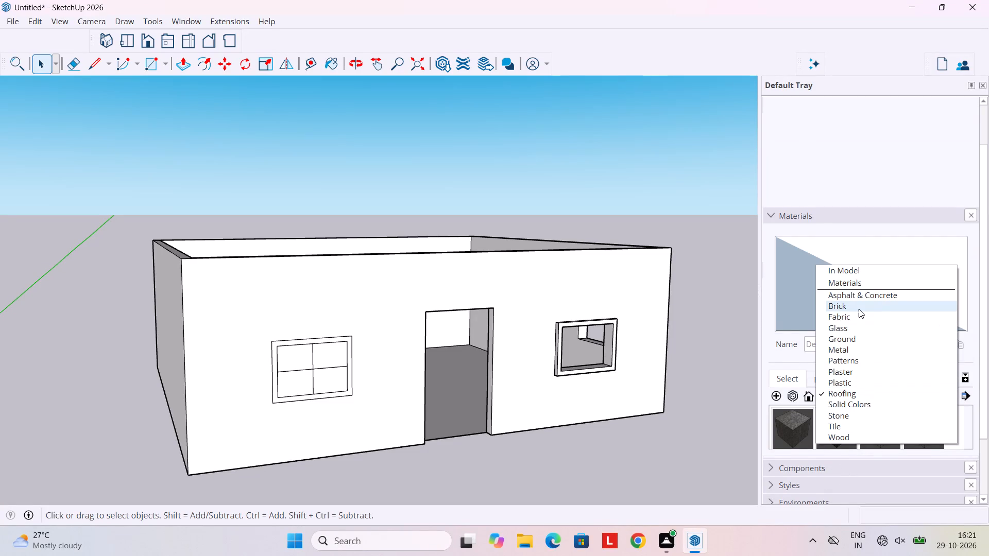
left_click(855, 331)
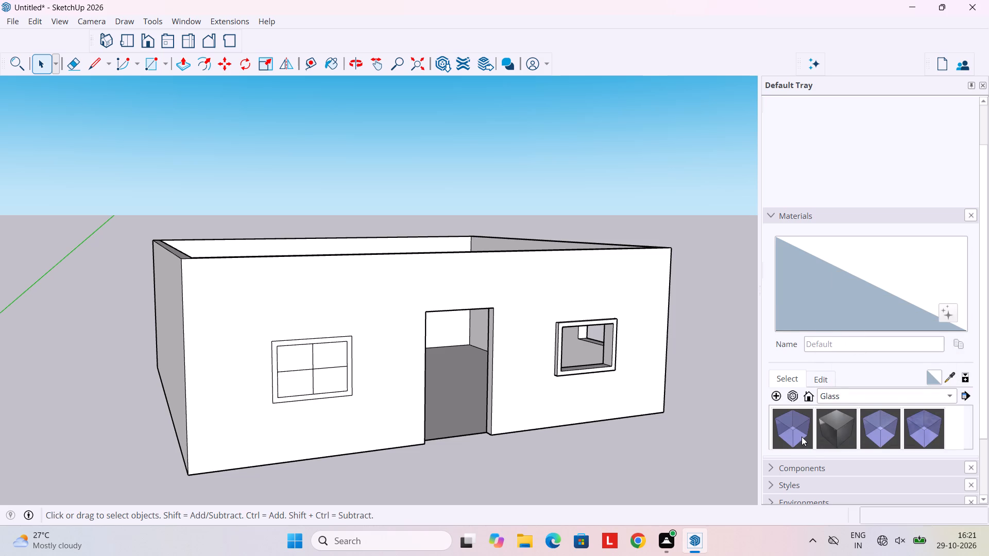
scroll(804, 440, "down", 2)
left_click(892, 351)
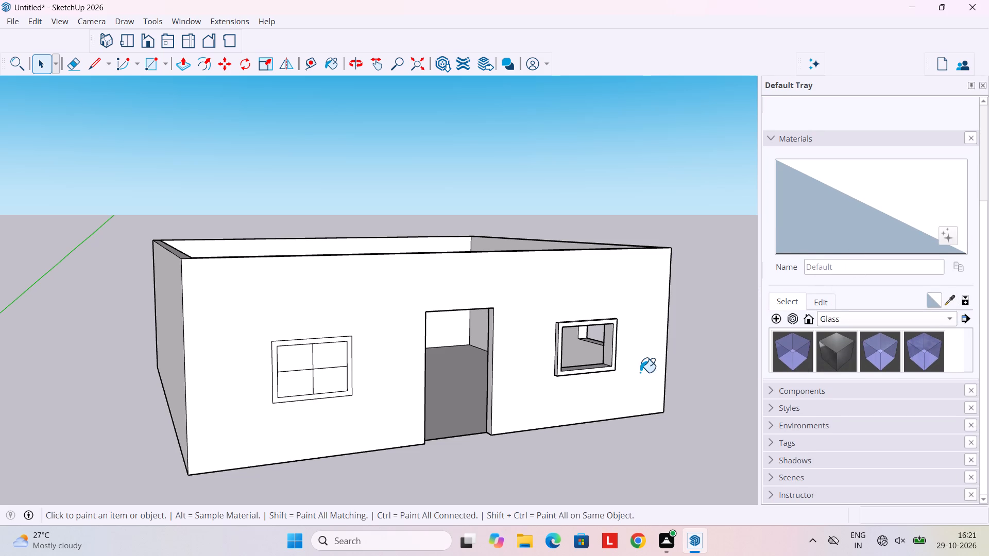
left_click(296, 360)
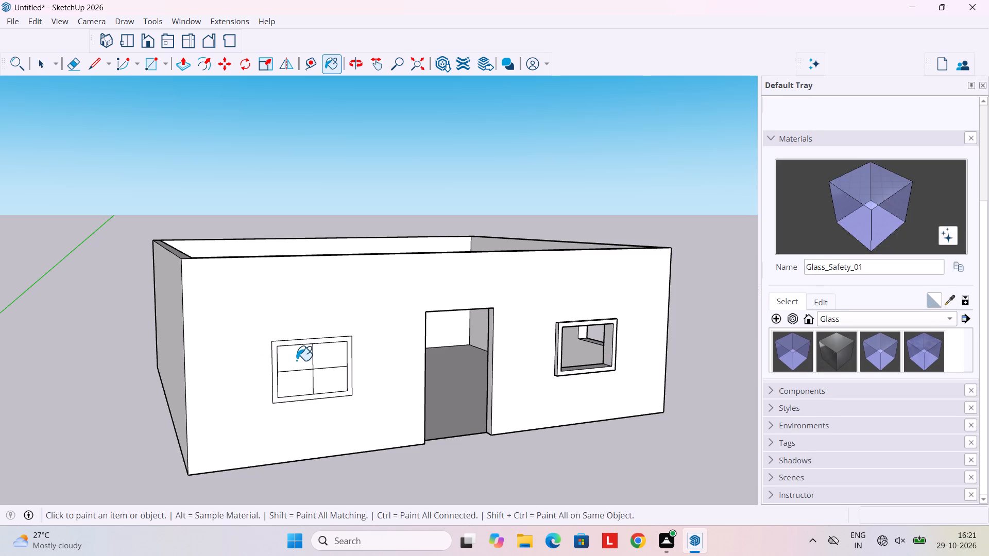
left_click(317, 361)
left_click(325, 375)
left_click(301, 381)
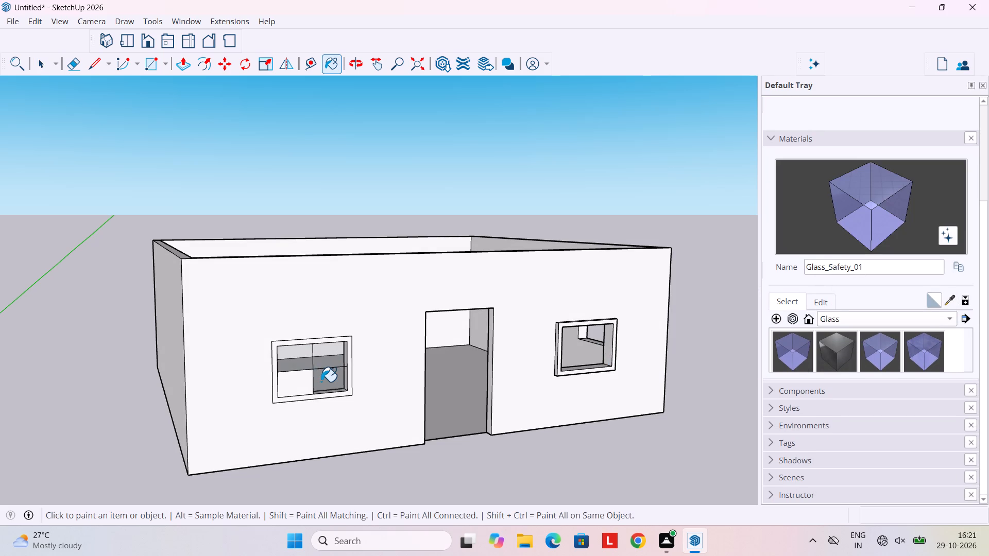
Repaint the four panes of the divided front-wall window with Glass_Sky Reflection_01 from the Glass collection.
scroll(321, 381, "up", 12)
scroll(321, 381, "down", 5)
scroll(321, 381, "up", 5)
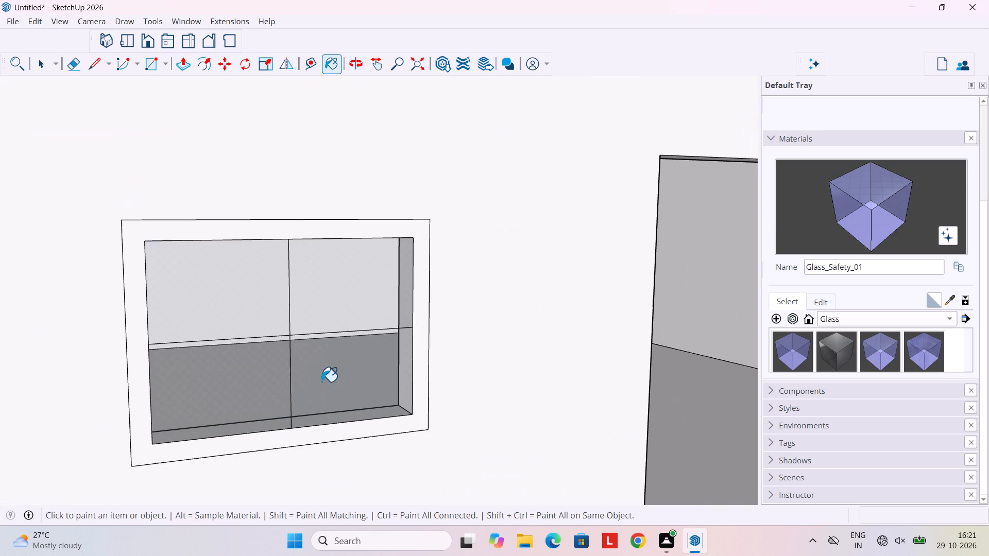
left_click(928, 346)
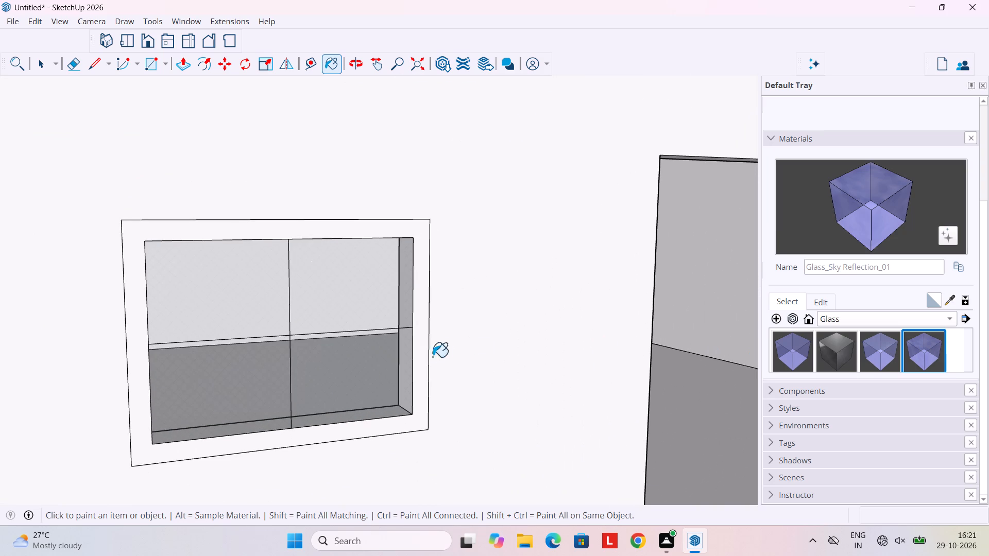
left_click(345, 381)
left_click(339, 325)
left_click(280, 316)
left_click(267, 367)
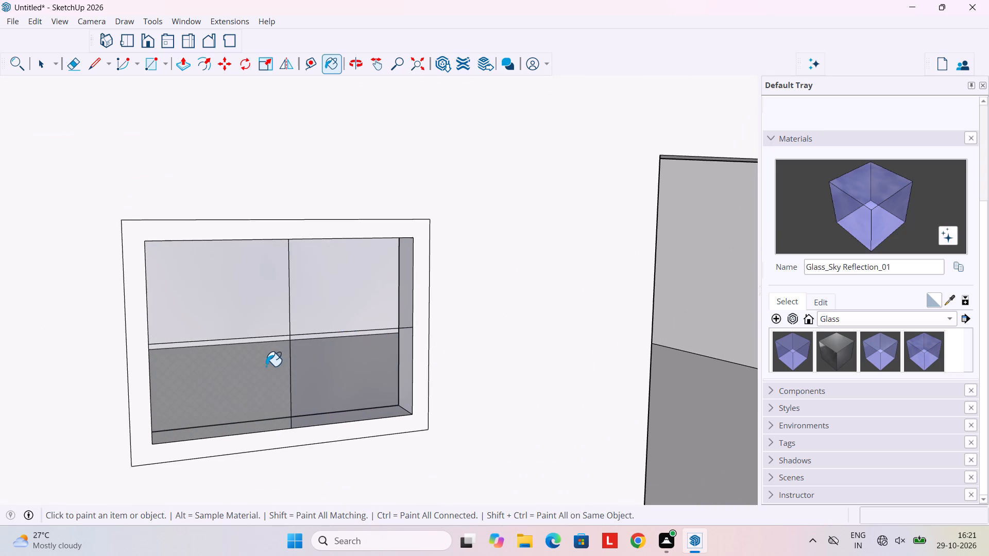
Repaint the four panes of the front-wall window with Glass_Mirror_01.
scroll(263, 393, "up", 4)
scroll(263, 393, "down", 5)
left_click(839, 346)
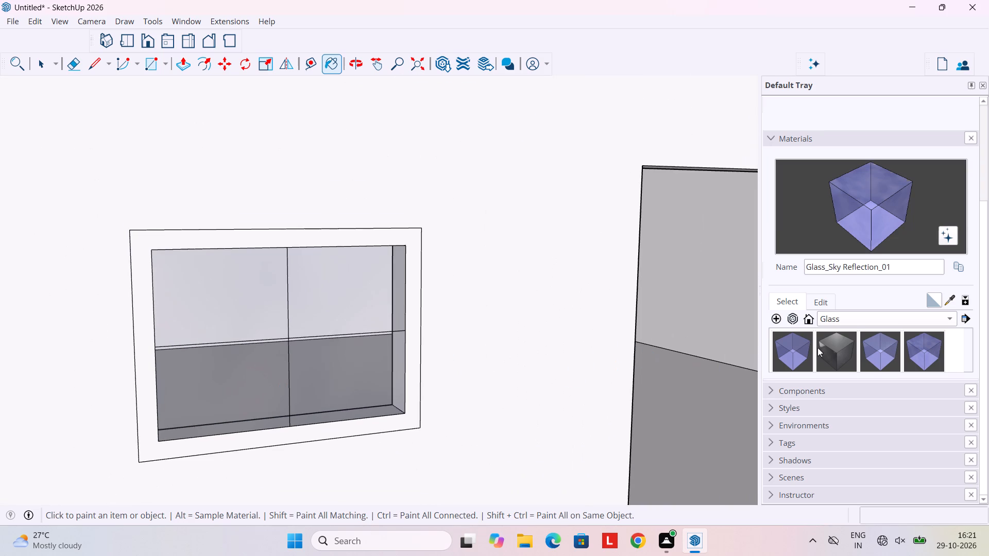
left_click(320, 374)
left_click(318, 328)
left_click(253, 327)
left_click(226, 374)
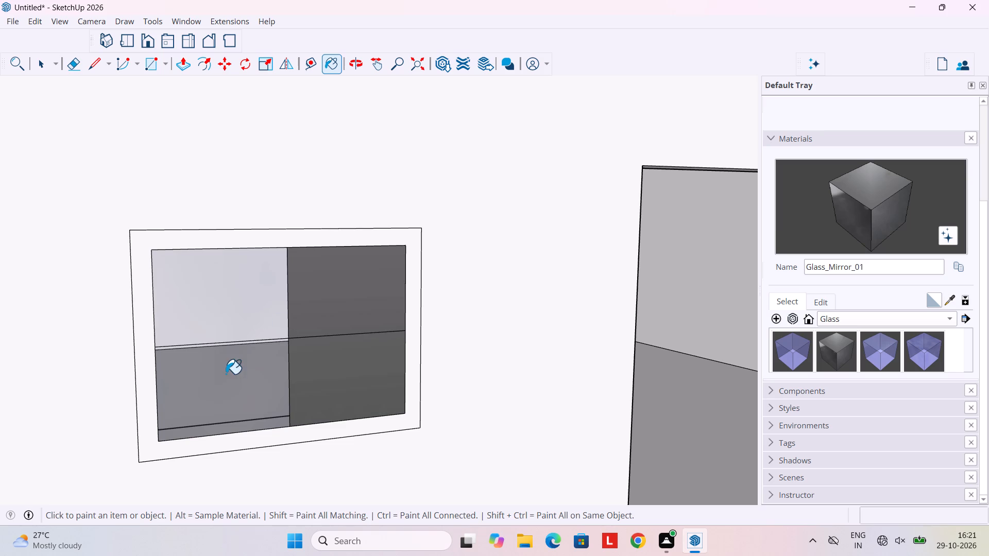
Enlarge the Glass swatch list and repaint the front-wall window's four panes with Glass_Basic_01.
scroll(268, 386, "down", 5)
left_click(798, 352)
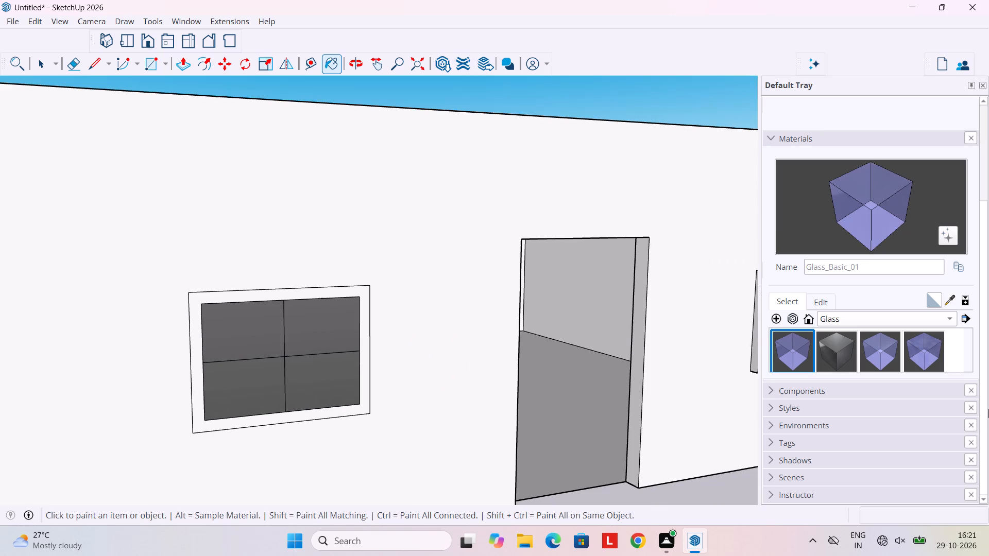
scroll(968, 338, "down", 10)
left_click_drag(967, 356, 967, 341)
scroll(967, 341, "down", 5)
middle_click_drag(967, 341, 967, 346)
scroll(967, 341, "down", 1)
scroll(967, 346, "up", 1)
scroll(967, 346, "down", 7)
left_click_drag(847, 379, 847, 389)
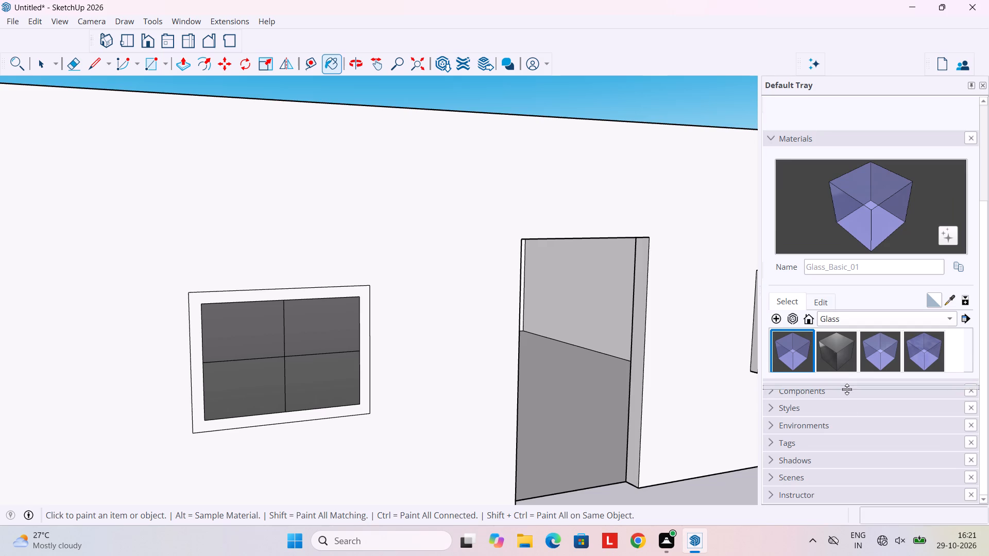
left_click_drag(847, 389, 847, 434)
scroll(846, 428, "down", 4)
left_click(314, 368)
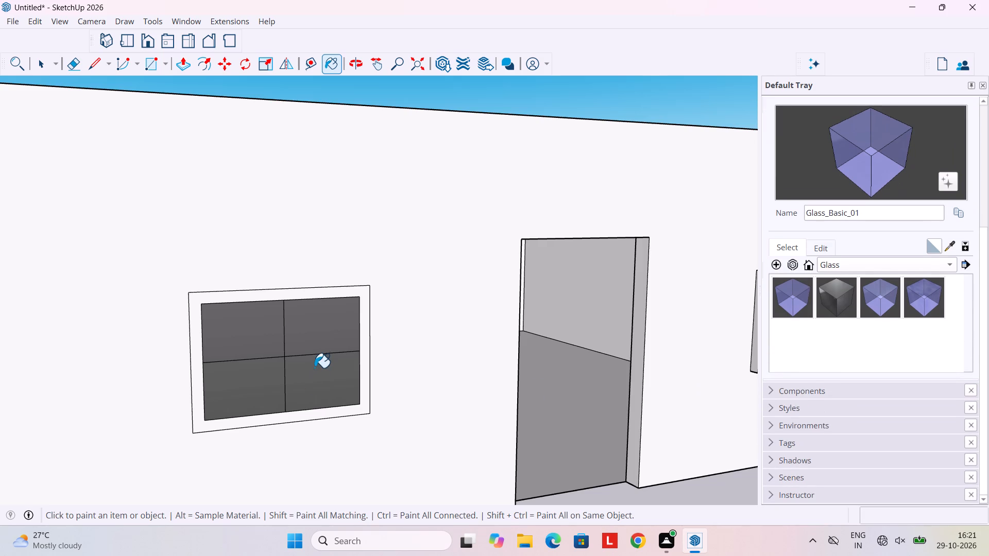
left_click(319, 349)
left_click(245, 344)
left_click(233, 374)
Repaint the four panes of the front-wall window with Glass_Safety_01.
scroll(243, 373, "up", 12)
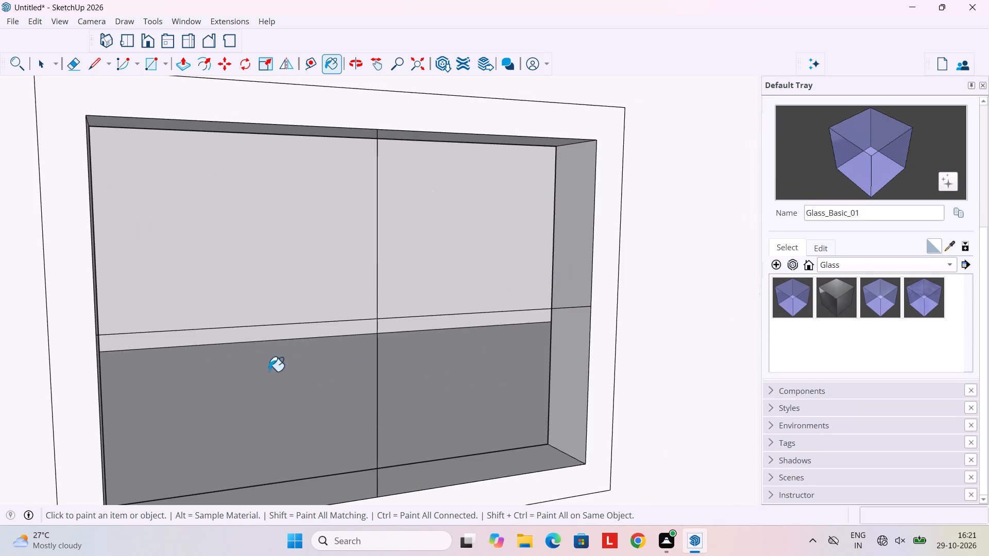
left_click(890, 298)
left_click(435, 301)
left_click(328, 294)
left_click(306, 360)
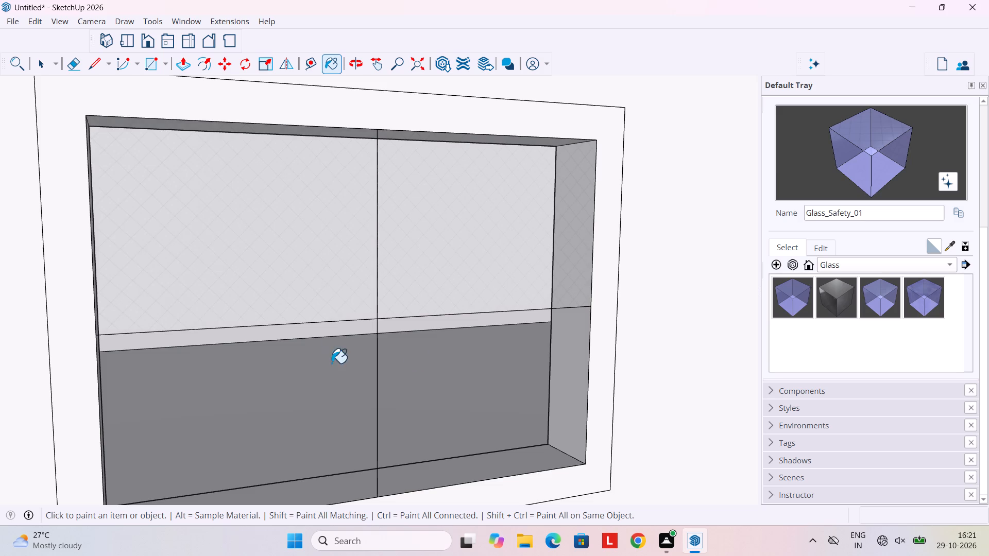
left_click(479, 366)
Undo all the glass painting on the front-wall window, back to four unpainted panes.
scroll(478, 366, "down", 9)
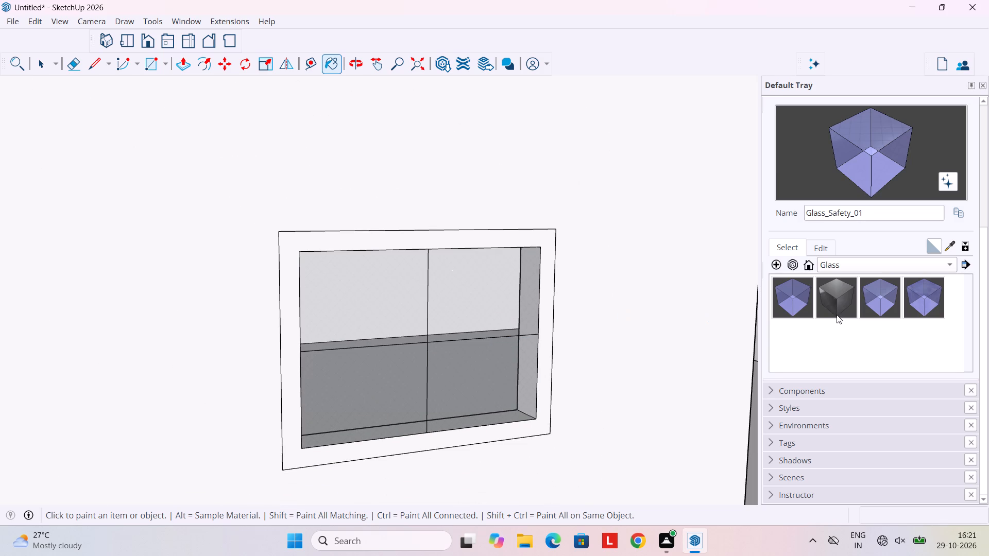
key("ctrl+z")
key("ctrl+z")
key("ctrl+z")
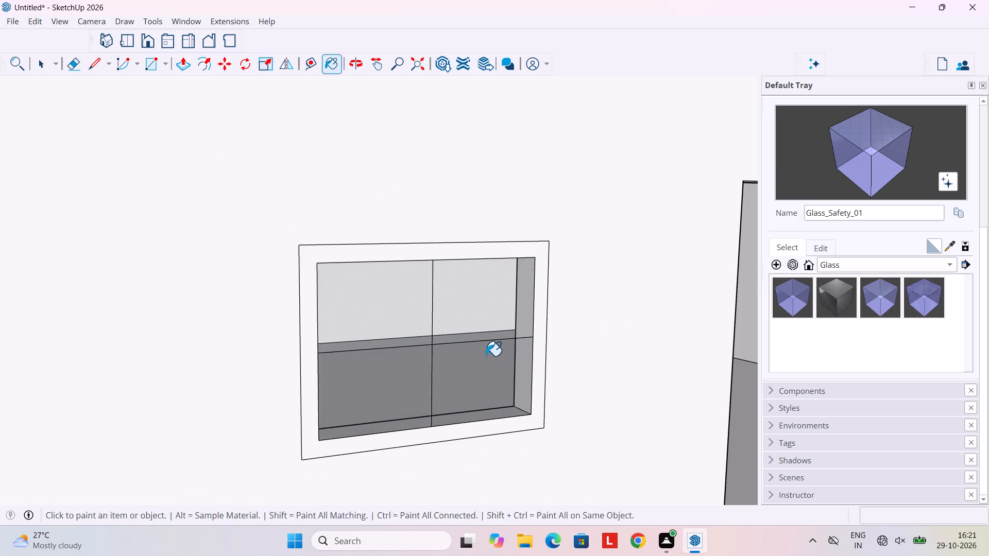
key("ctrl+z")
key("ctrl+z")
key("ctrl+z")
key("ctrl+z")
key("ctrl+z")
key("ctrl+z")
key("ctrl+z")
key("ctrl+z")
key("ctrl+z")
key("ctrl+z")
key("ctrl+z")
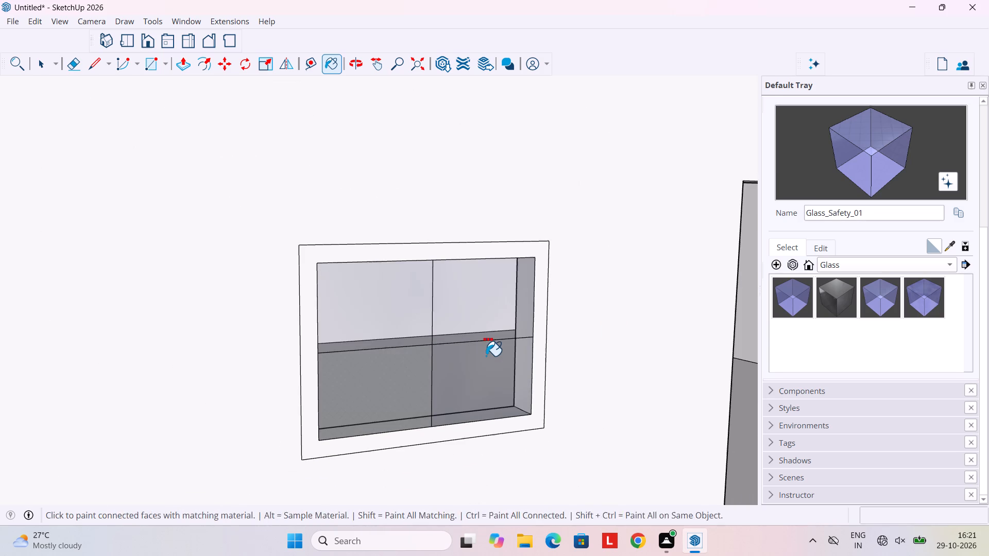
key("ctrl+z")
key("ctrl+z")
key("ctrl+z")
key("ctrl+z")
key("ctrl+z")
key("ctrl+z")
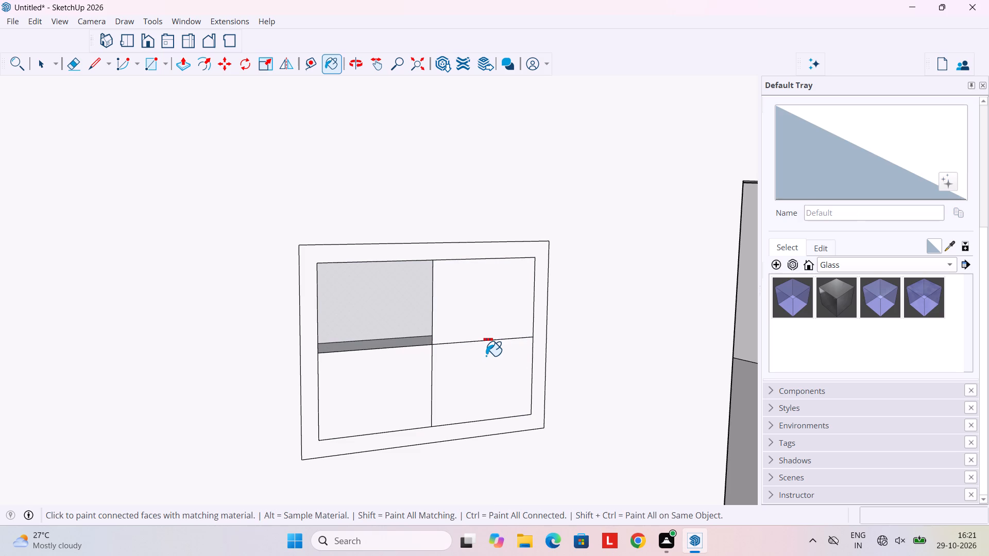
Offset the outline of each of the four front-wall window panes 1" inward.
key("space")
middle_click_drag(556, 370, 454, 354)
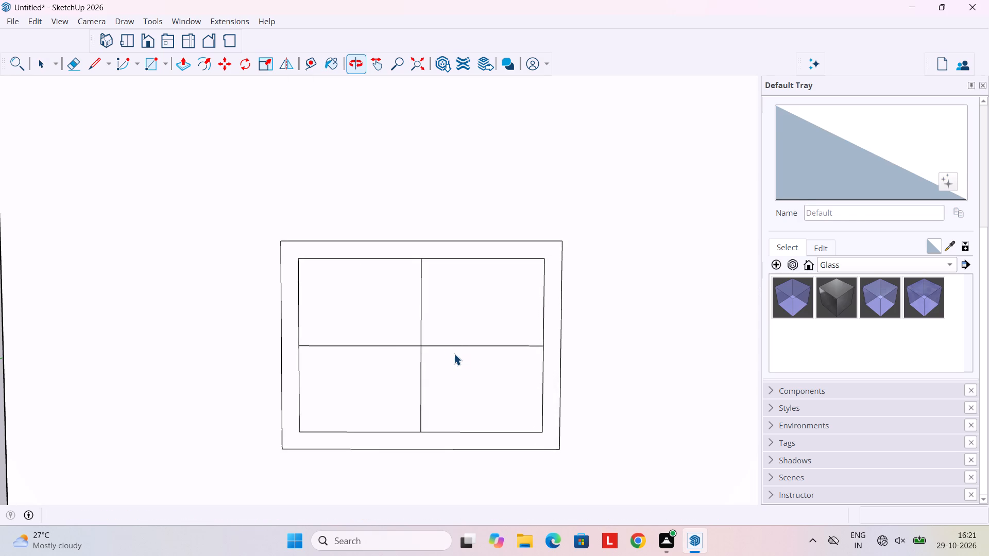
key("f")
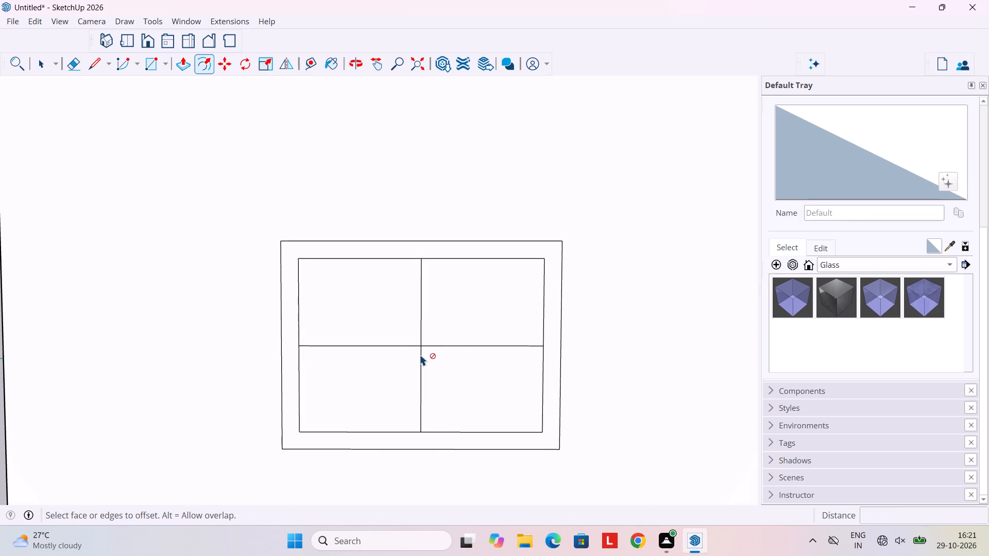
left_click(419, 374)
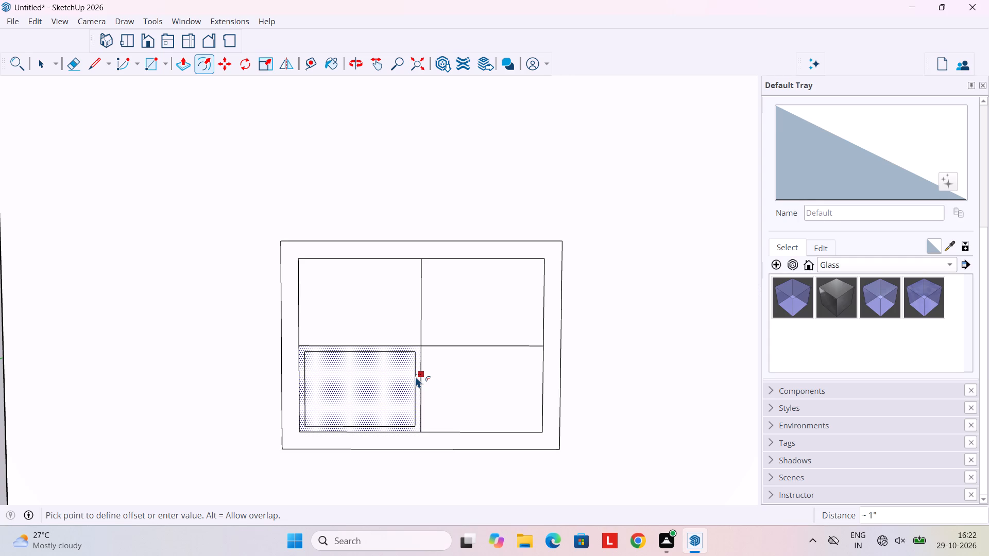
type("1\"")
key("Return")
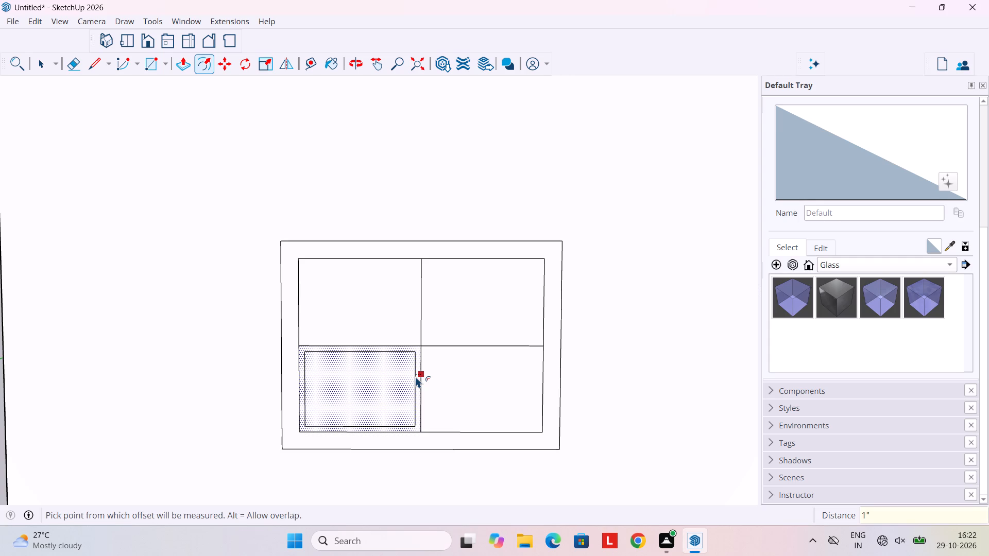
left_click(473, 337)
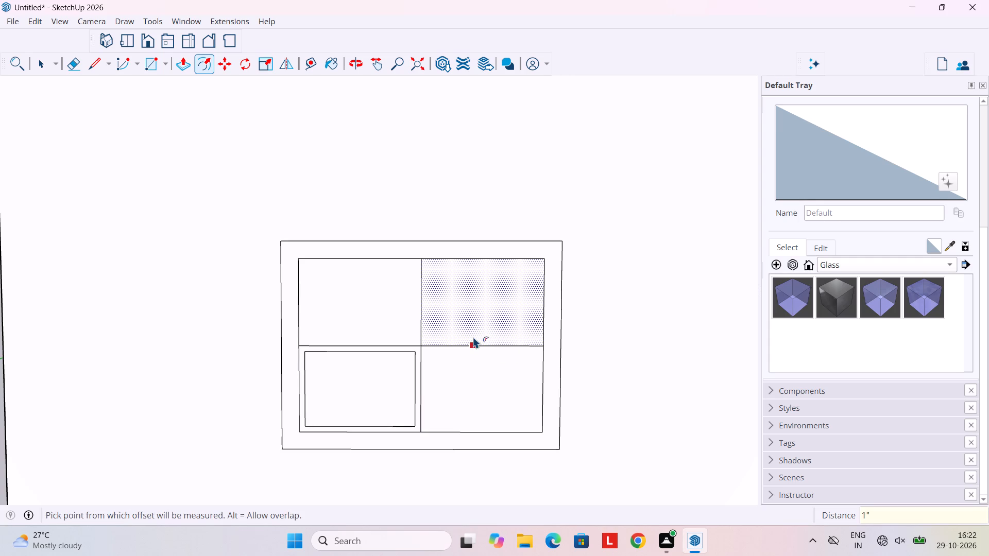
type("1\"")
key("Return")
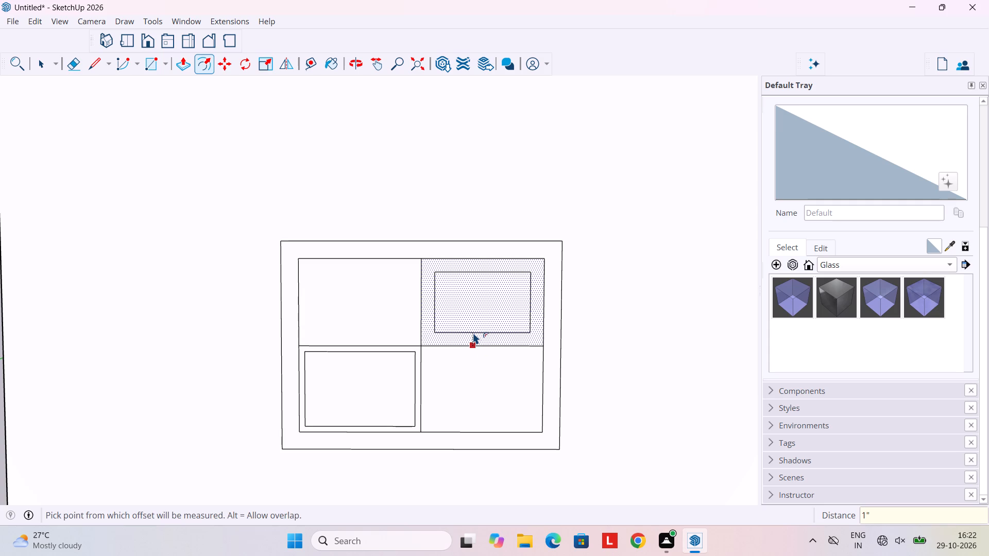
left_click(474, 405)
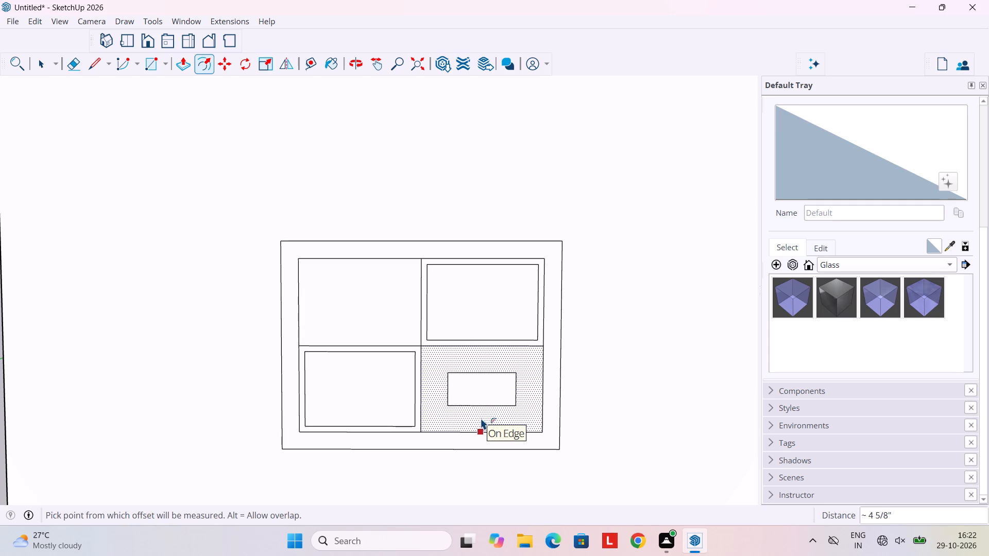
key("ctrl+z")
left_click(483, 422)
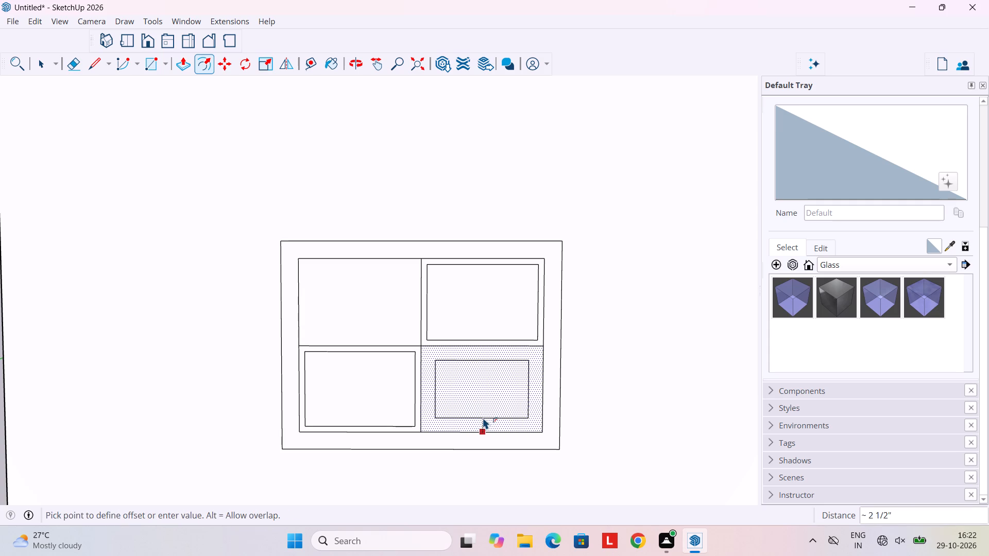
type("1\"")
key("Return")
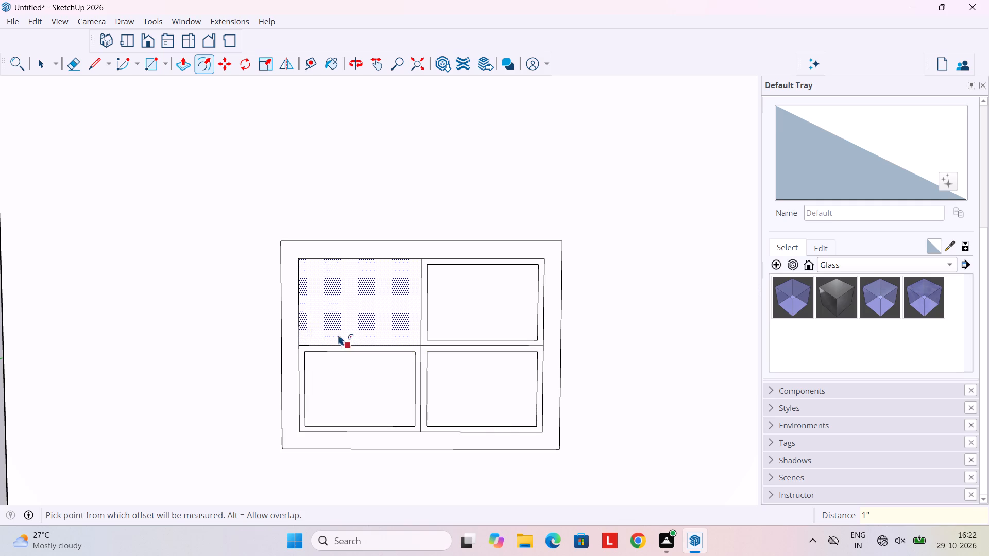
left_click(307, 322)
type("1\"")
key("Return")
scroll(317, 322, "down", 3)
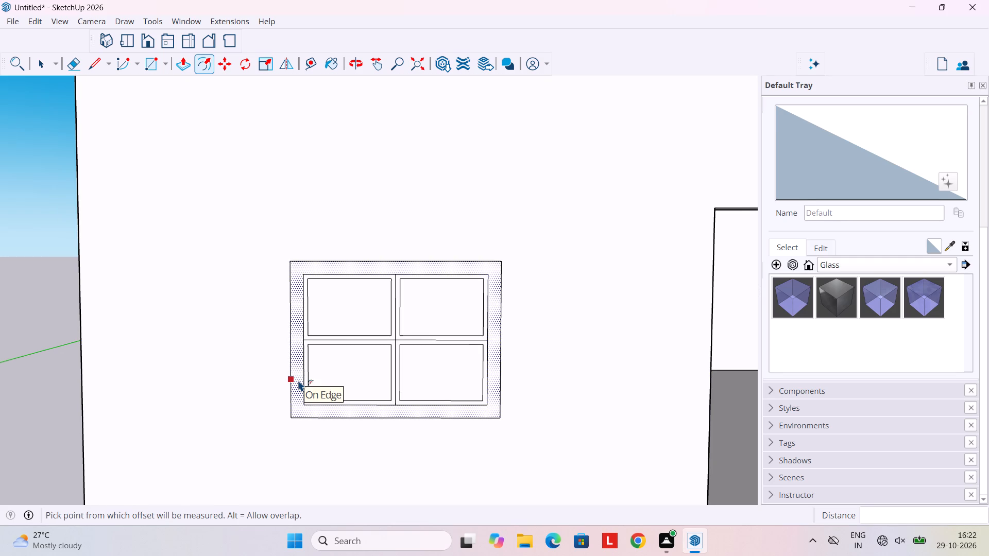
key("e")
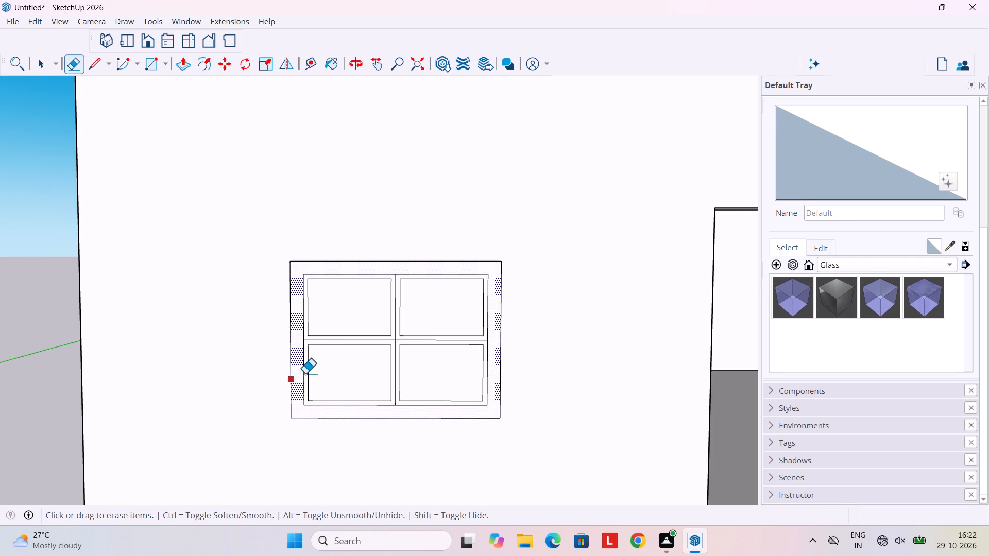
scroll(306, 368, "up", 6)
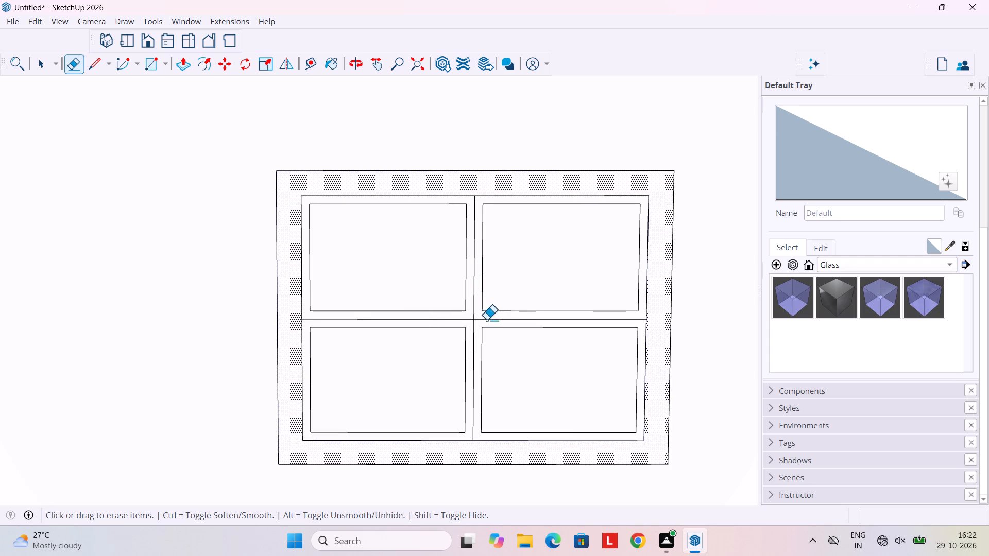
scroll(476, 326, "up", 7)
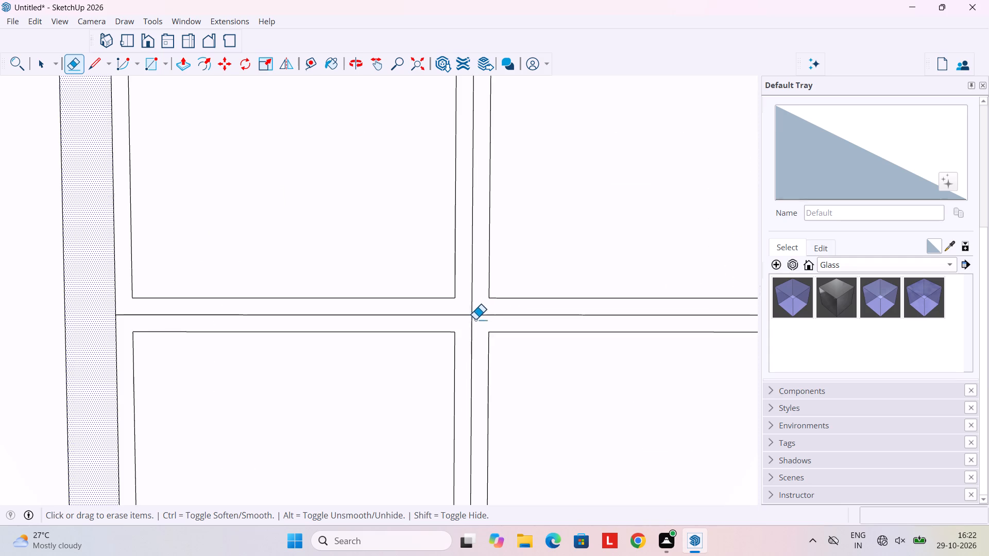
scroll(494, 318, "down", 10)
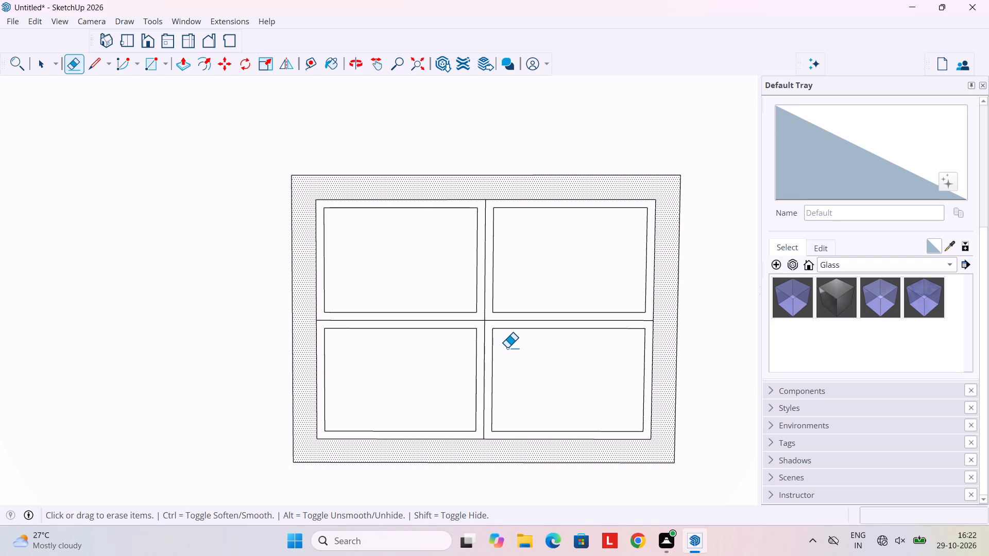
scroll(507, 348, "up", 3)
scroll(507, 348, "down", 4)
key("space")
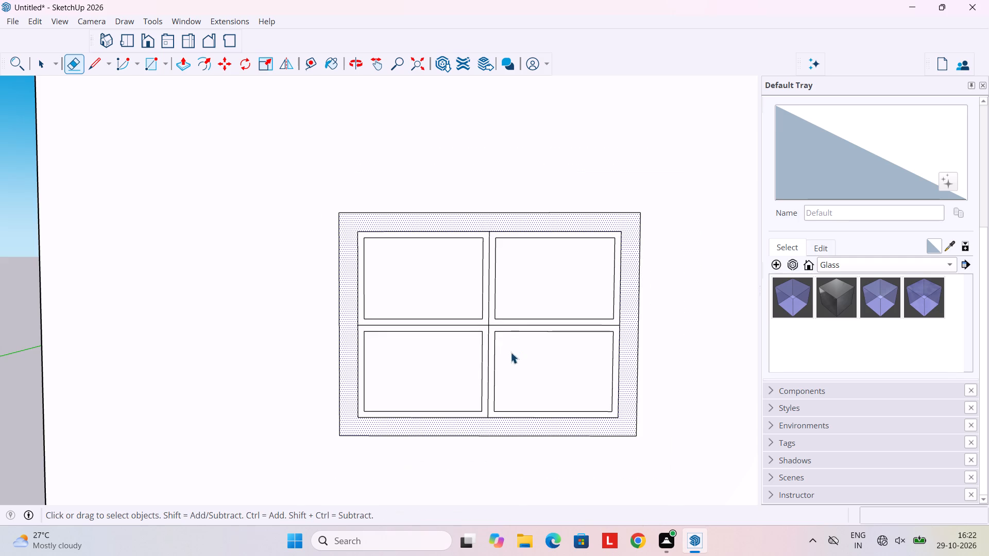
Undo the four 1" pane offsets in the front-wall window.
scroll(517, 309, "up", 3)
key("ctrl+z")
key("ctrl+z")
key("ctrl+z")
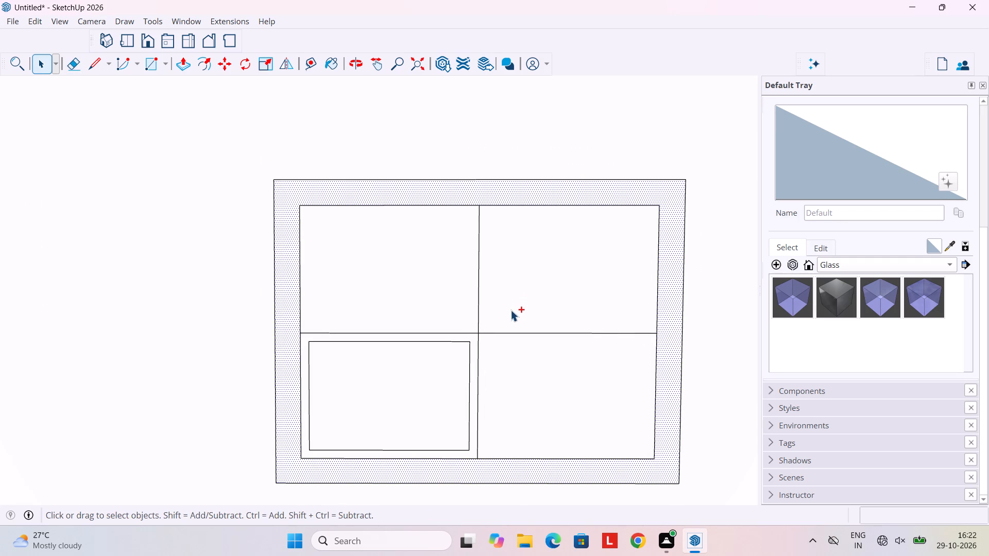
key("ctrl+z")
Delete both halves of the horizontal divider in the front-wall window, keeping only the vertical divider.
scroll(508, 407, "down", 5)
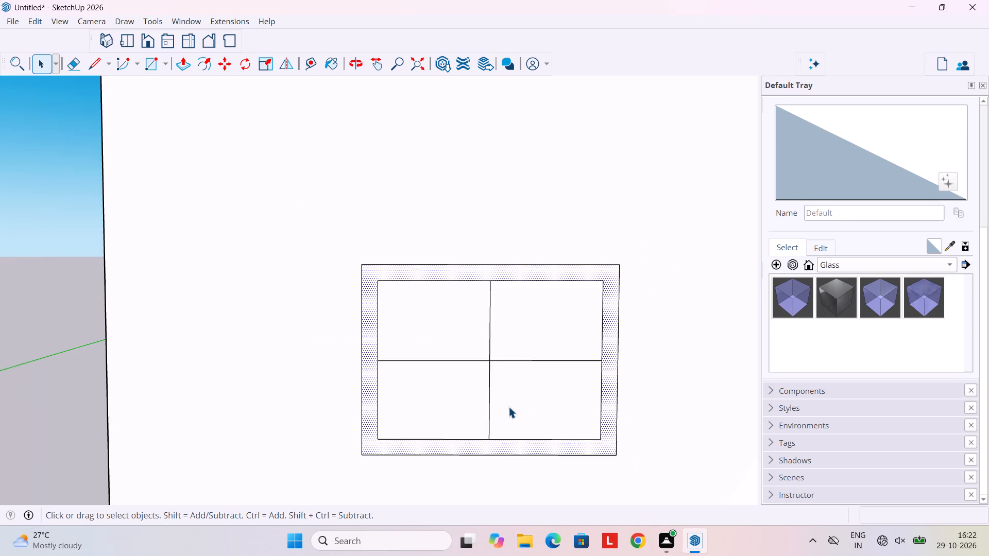
left_click(477, 360)
key("Delete")
left_click(513, 359)
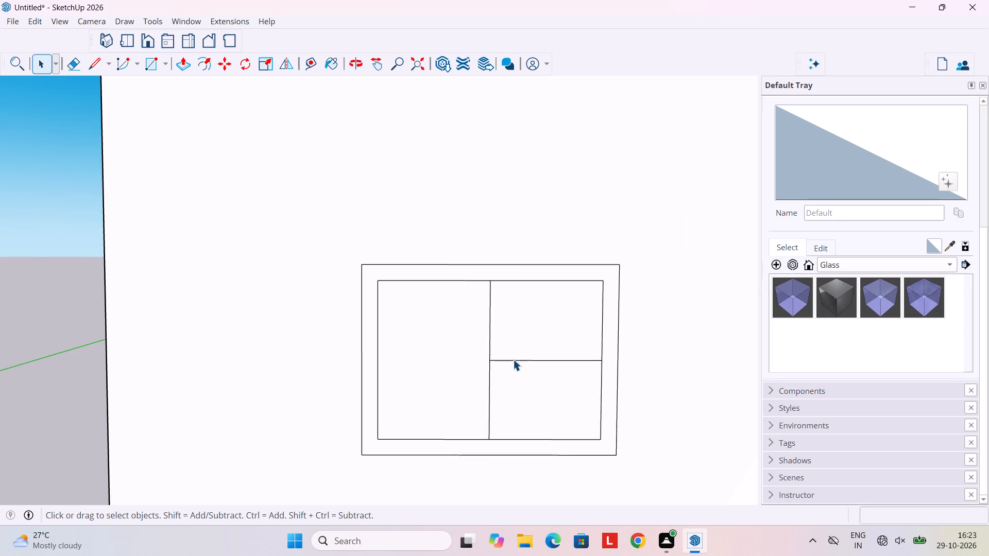
key("Delete")
Offset the outlines of both tall panes in the front-wall window 1" inward.
key("f")
scroll(504, 437, "down", 1)
scroll(501, 436, "up", 3)
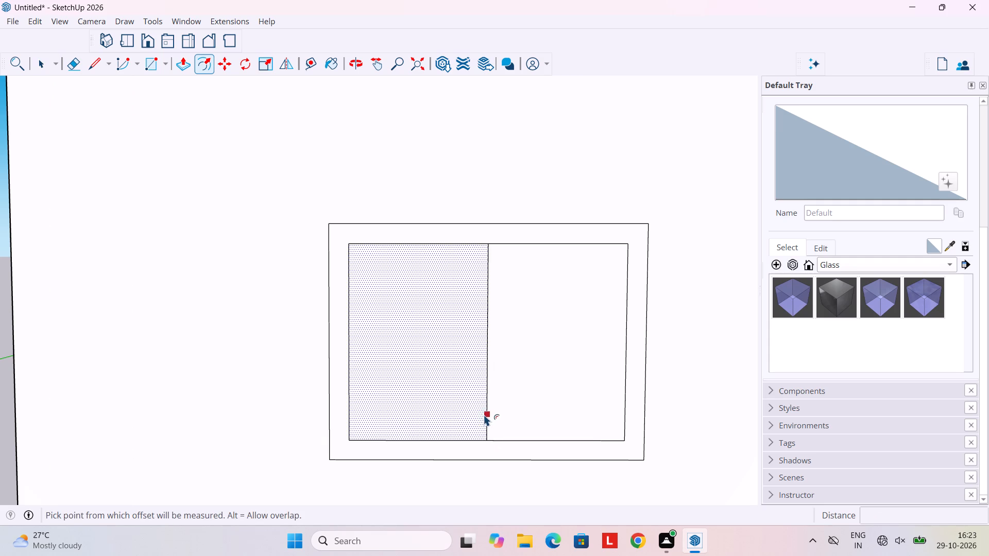
left_click(484, 413)
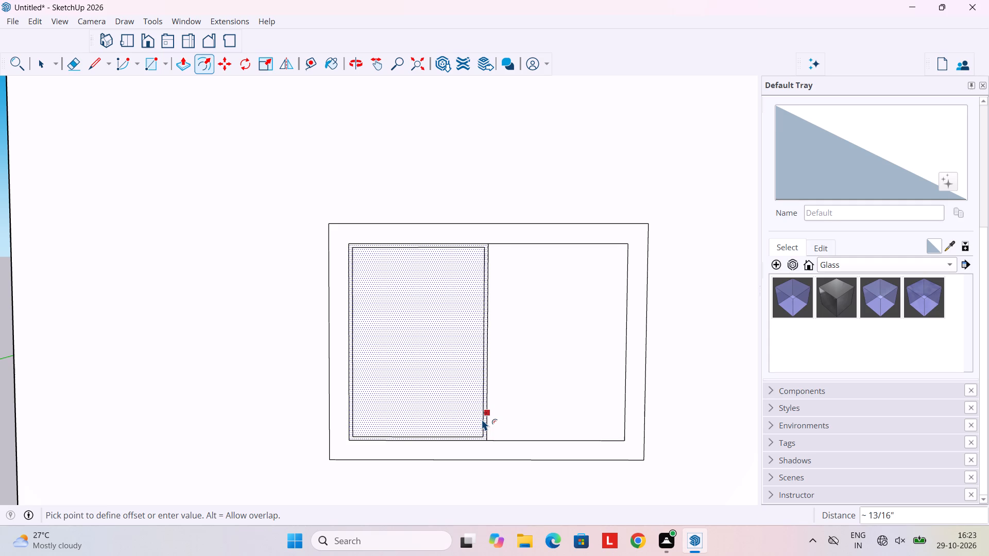
type("1\"")
key("Return")
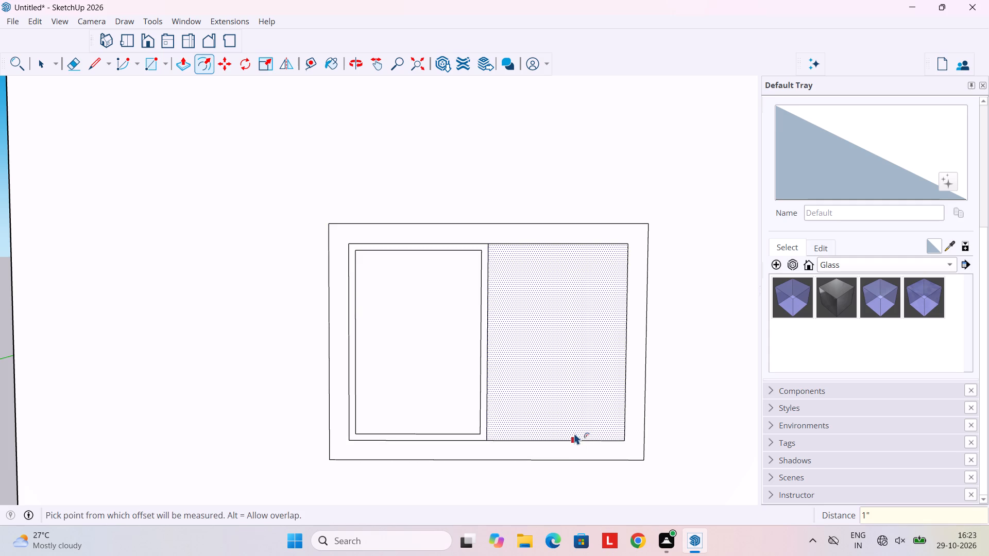
left_click(574, 433)
type("1\"")
key("Return")
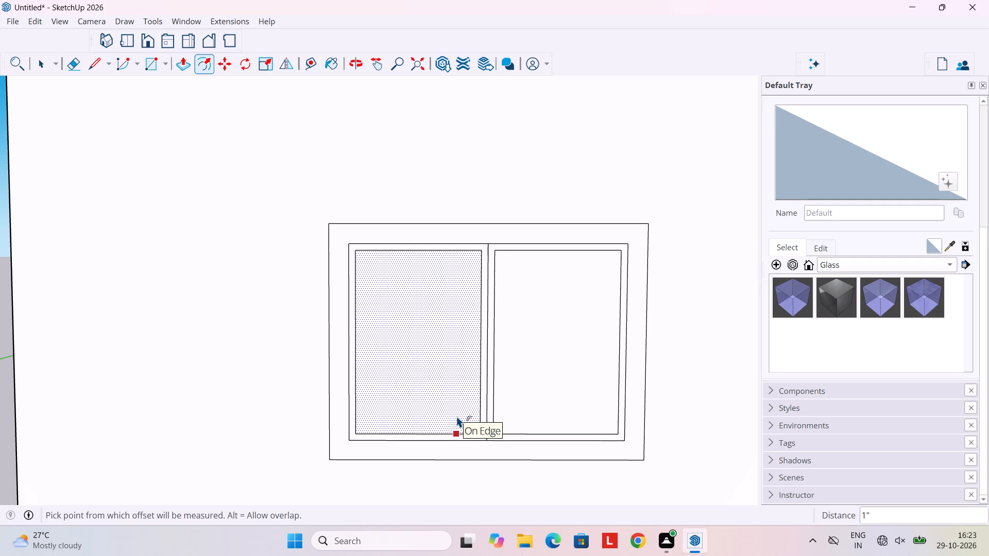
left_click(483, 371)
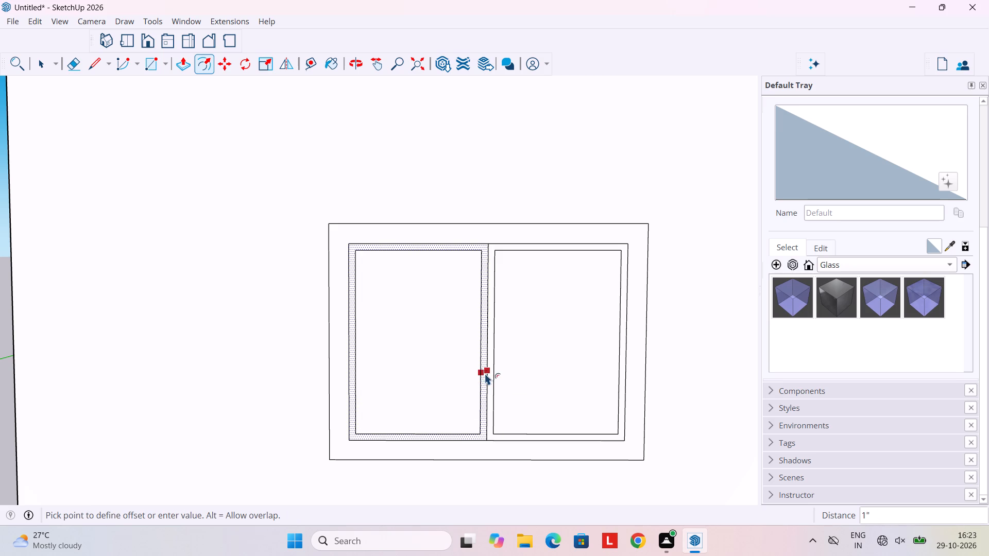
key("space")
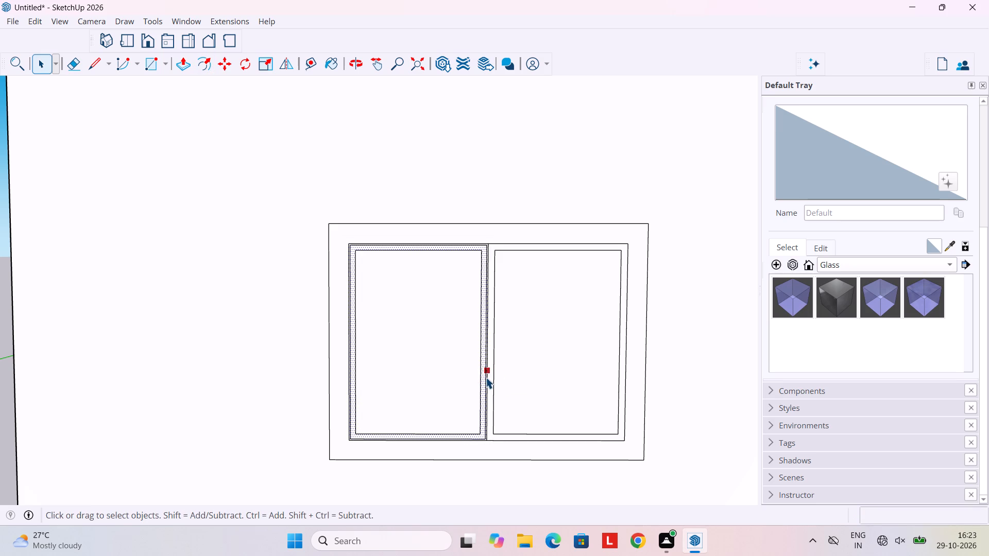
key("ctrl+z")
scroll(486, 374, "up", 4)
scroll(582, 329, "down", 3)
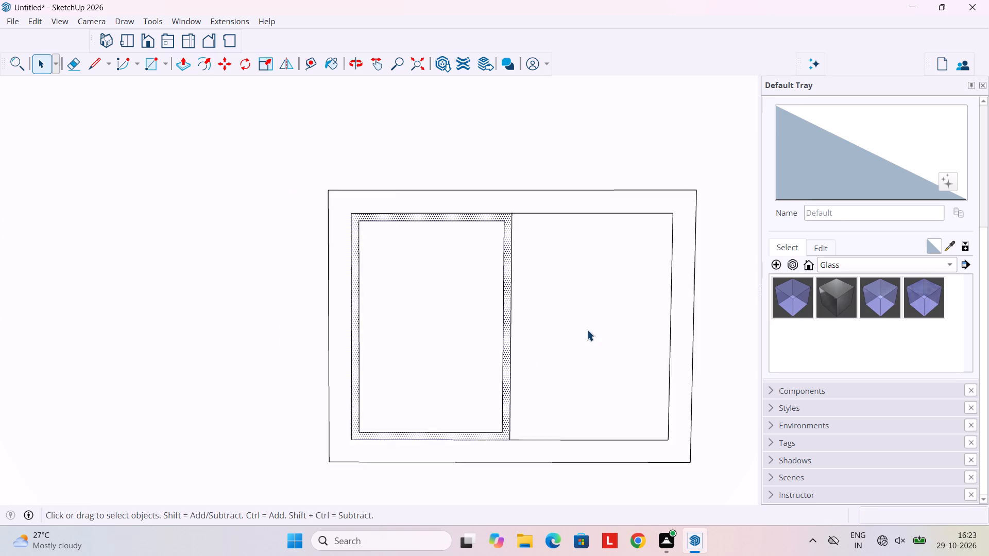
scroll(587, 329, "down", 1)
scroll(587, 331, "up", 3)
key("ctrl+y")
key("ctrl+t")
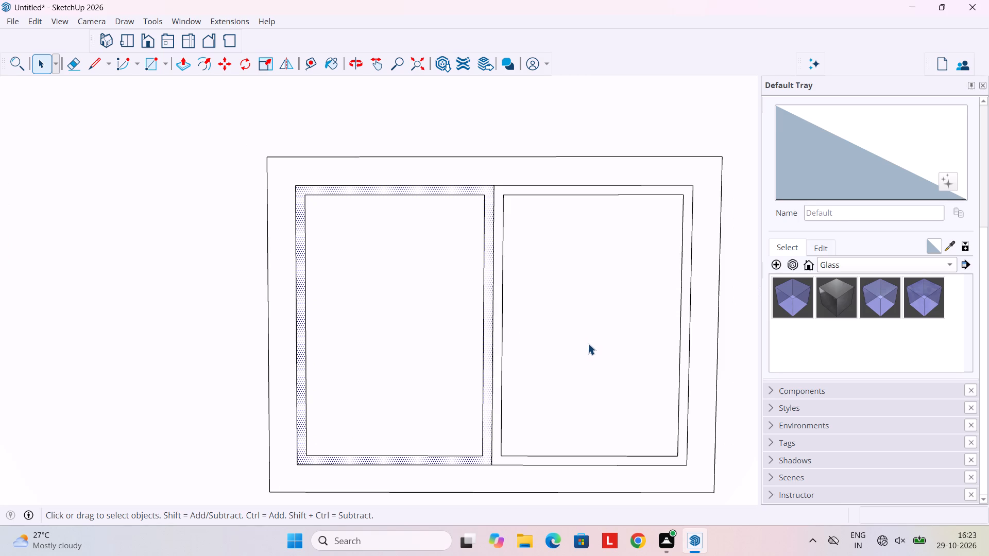
Paint the two inner panes of the front-wall window with Glass_Safety_01.
left_click(436, 372)
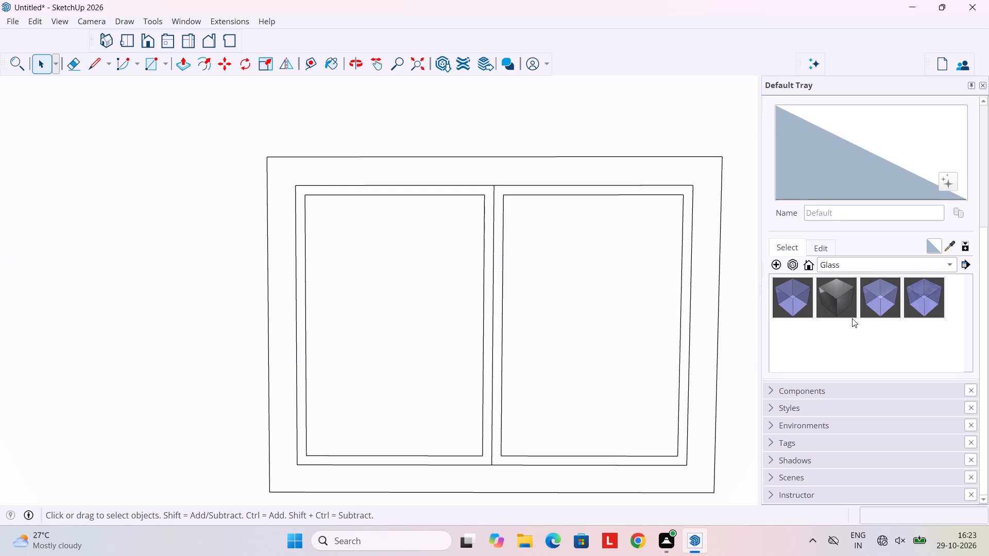
left_click(886, 301)
left_click(875, 337)
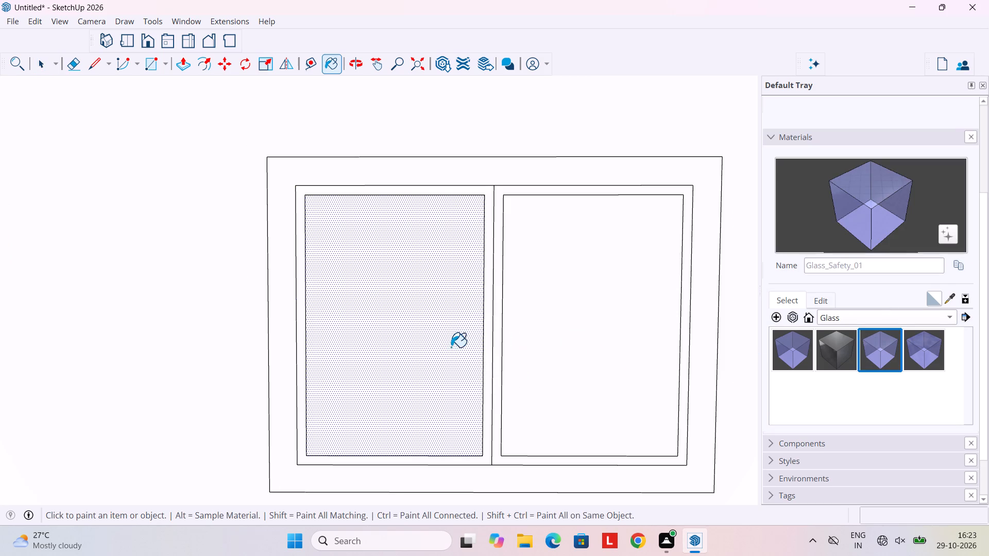
left_click(444, 347)
left_click(608, 340)
Examine the glazed window, the doorway and the other window opening along the front wall from several angles.
scroll(550, 401, "down", 4)
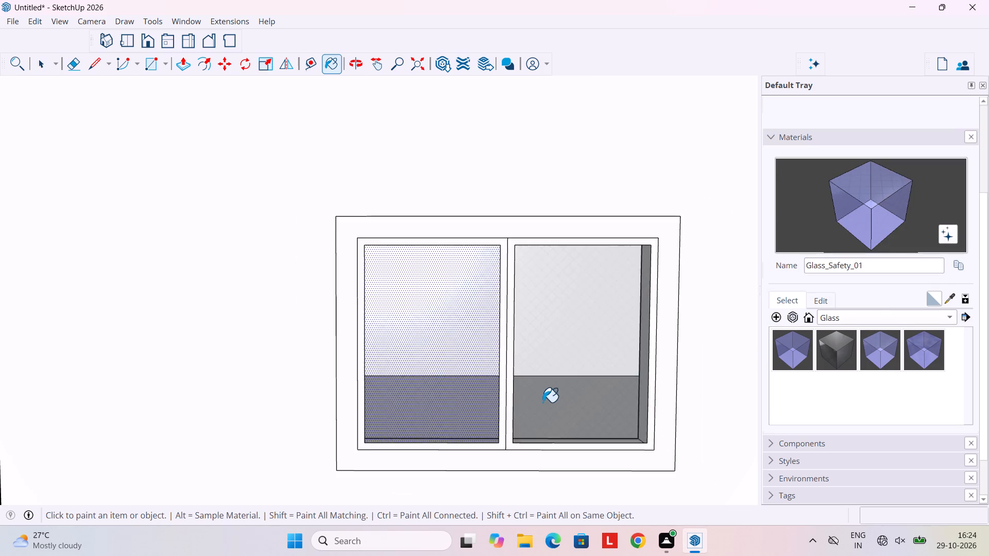
middle_click_drag(541, 403, 437, 365)
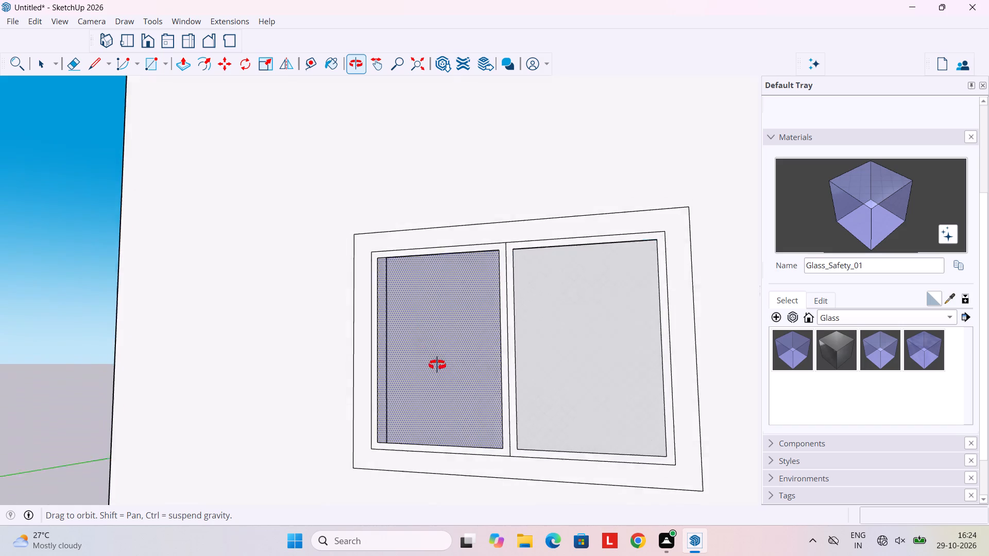
middle_click_drag(437, 365, 515, 384)
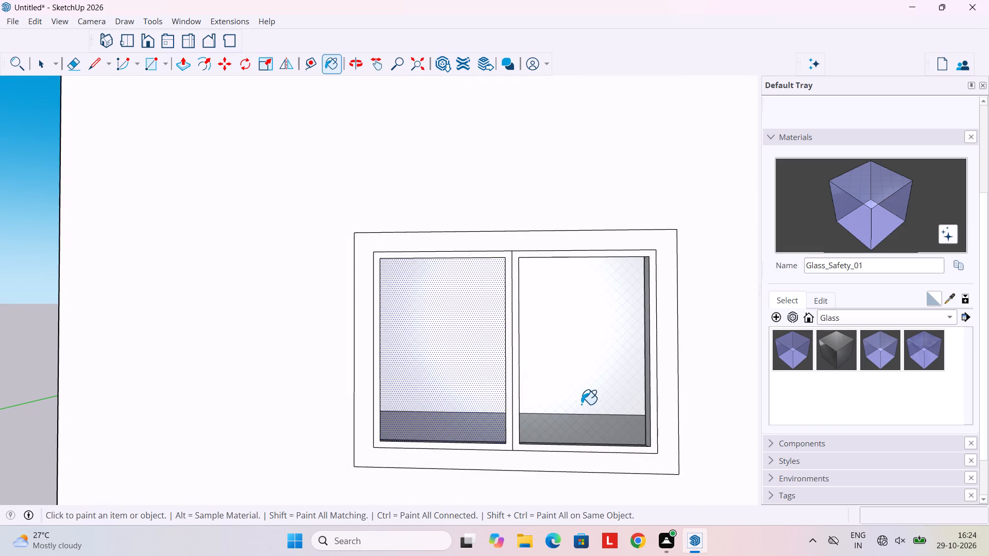
middle_click_drag(501, 393, 593, 422)
scroll(501, 393, "down", 1)
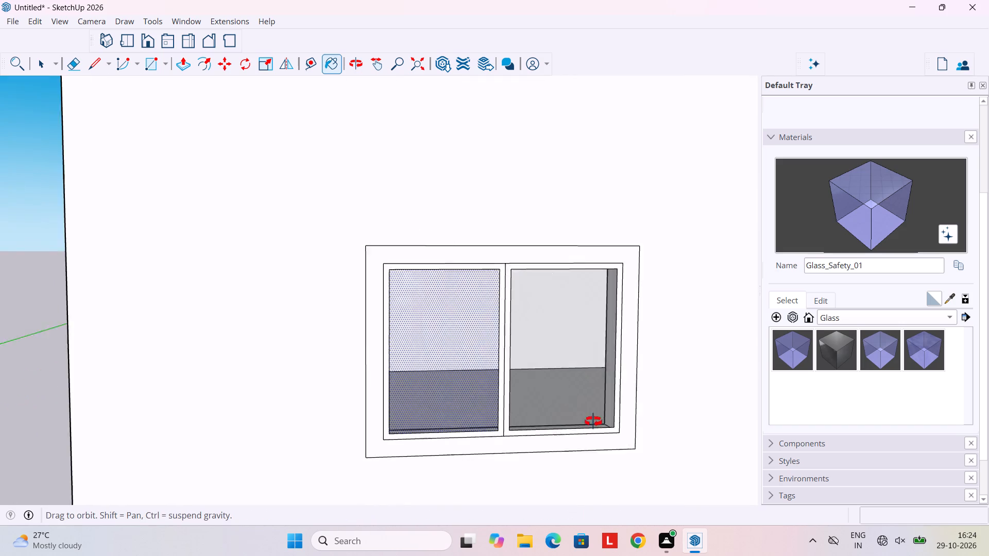
middle_click_drag(593, 422, 638, 465)
middle_click_drag(545, 412, 663, 439)
middle_click_drag(491, 412, 577, 431)
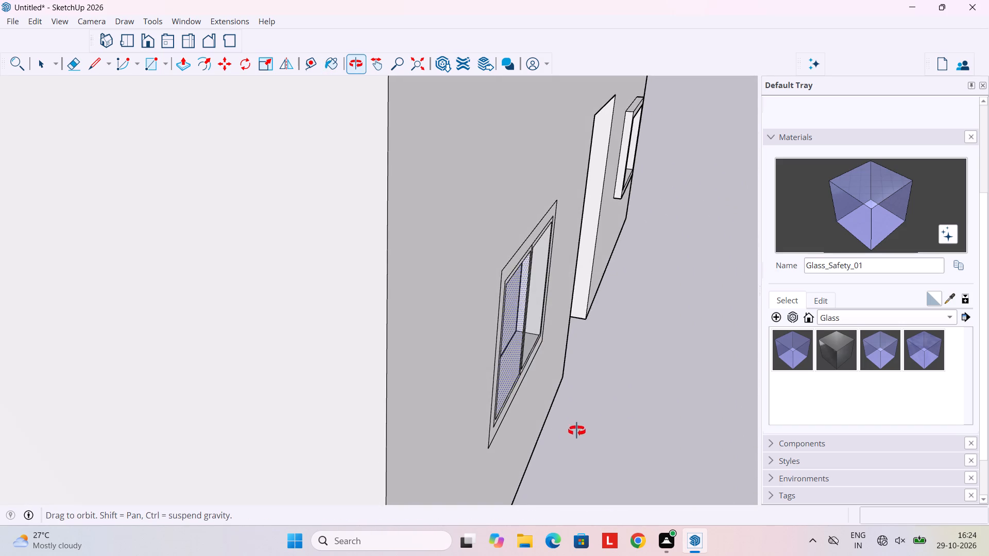
middle_click_drag(577, 431, 319, 402)
scroll(581, 354, "down", 2)
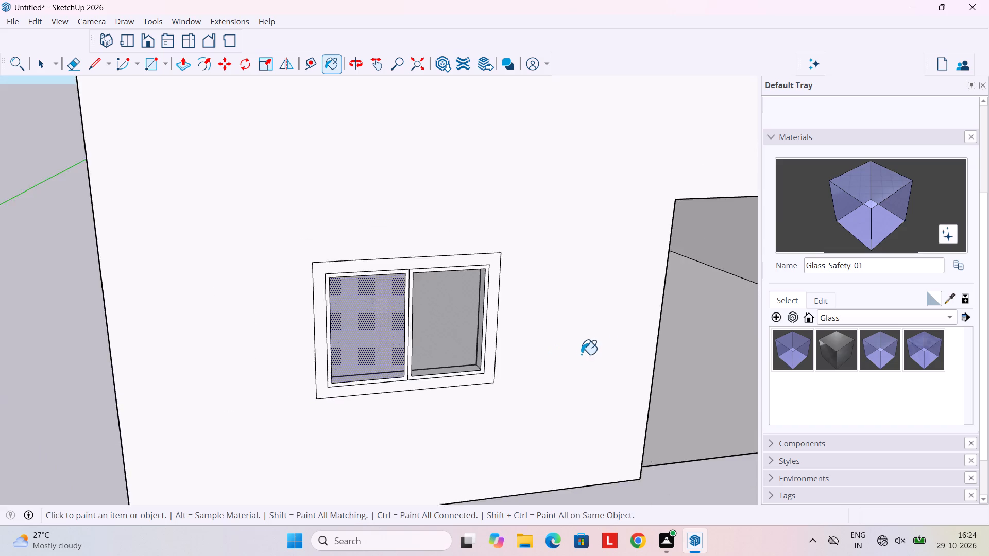
scroll(581, 354, "down", 6)
middle_click_drag(658, 352, 519, 364)
scroll(522, 363, "down", 5)
middle_click_drag(595, 380, 478, 324)
scroll(586, 358, "down", 5)
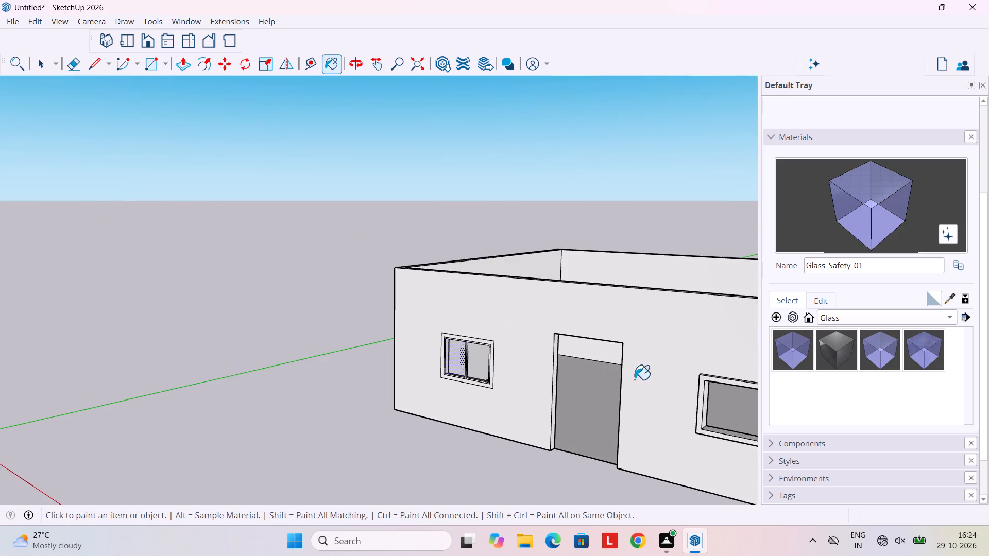
middle_click_drag(634, 379, 527, 322)
middle_click_drag(680, 427, 613, 362)
scroll(623, 357, "up", 4)
middle_click_drag(623, 357, 768, 424)
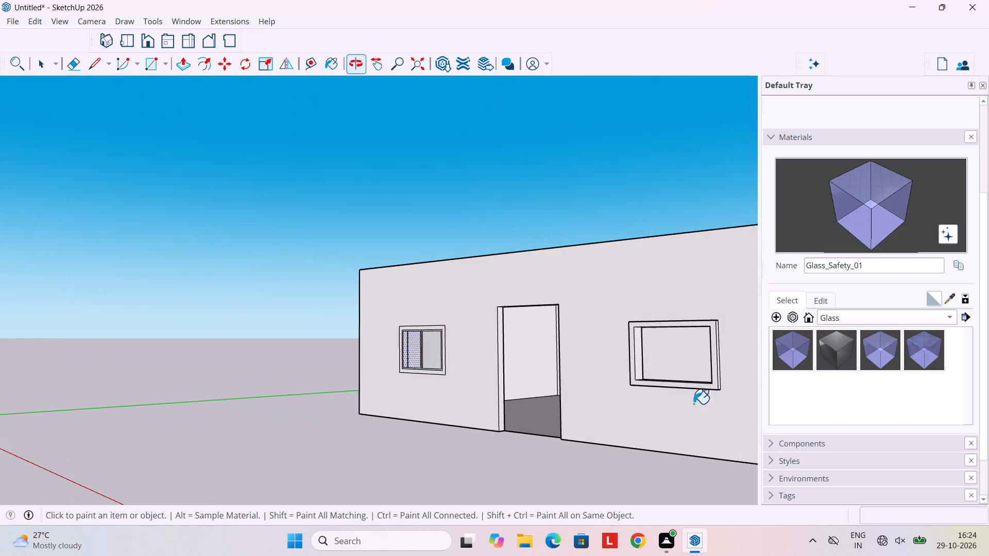
middle_click_drag(525, 389, 649, 401)
middle_click_drag(562, 375, 775, 380)
scroll(591, 350, "up", 7)
middle_click_drag(549, 349, 599, 377)
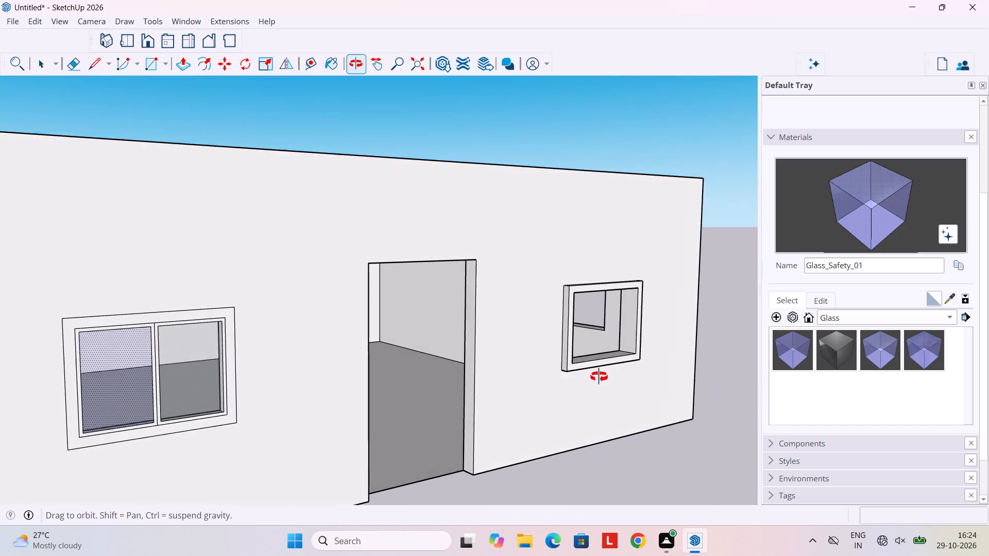
middle_click_drag(599, 377, 615, 380)
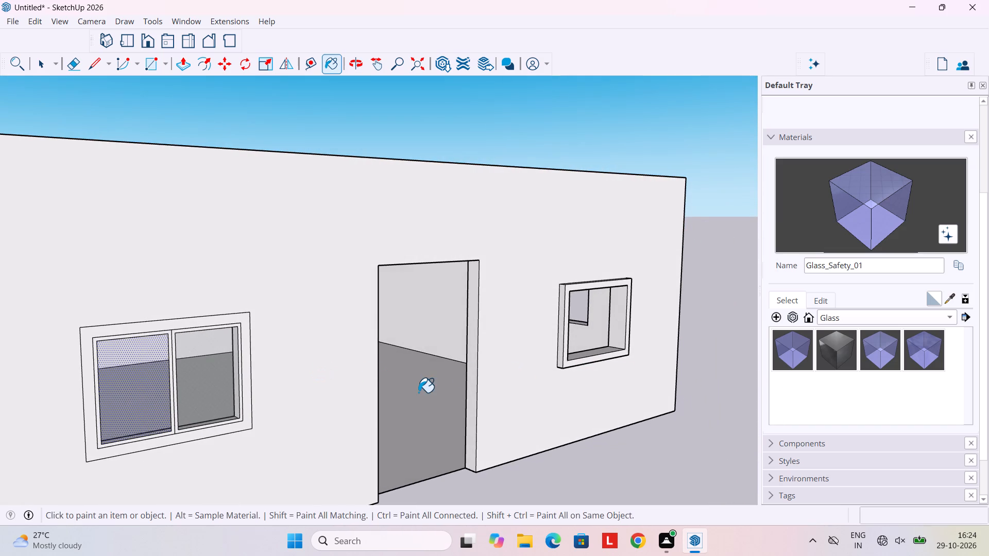
Draw a 3' 6" horizontal line across the middle of the unglazed window opening on the other side of the doorway.
key("space")
scroll(583, 347, "up", 2)
middle_click_drag(583, 346, 452, 318)
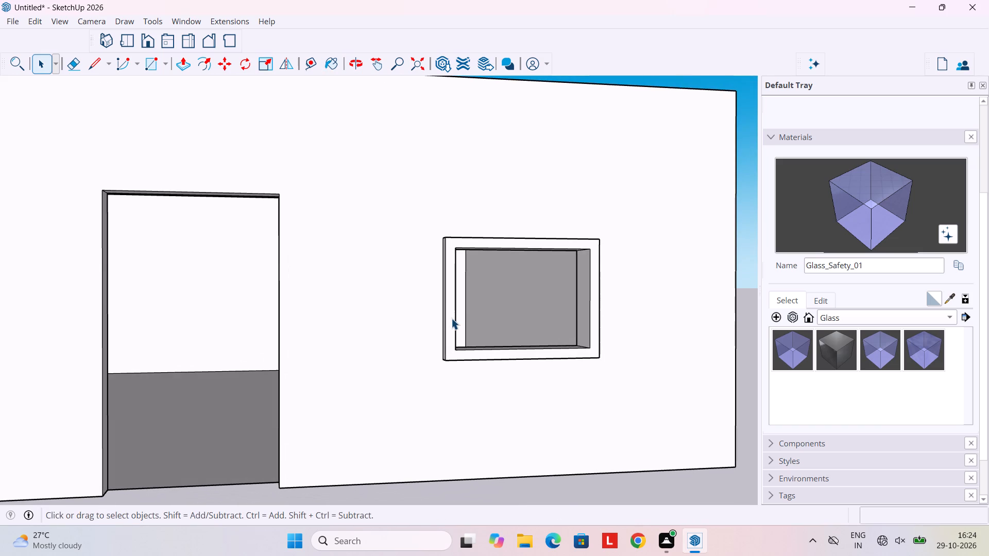
scroll(461, 315, "up", 3)
scroll(461, 315, "down", 5)
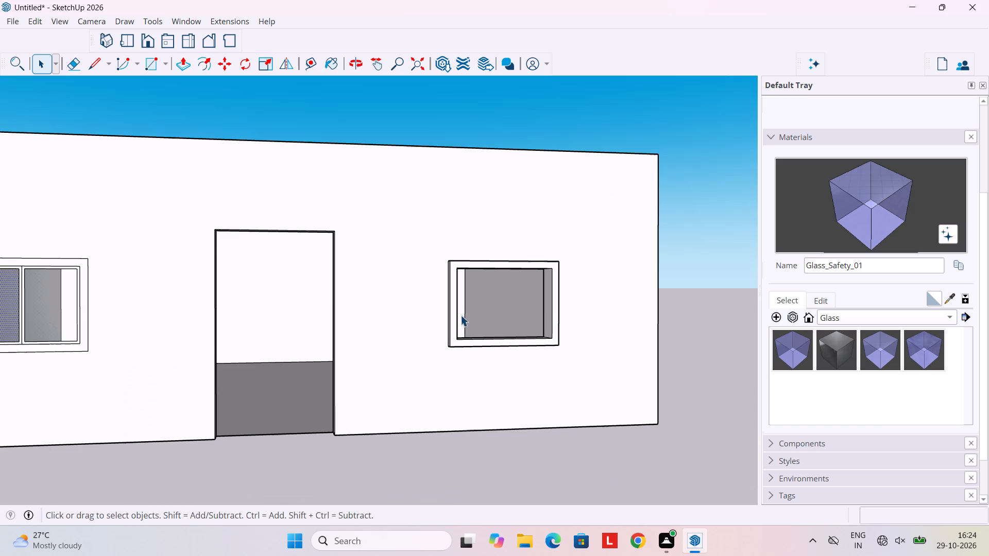
key("l")
scroll(461, 312, "up", 4)
scroll(461, 309, "down", 1)
scroll(461, 309, "up", 3)
scroll(454, 304, "down", 5)
scroll(447, 302, "up", 2)
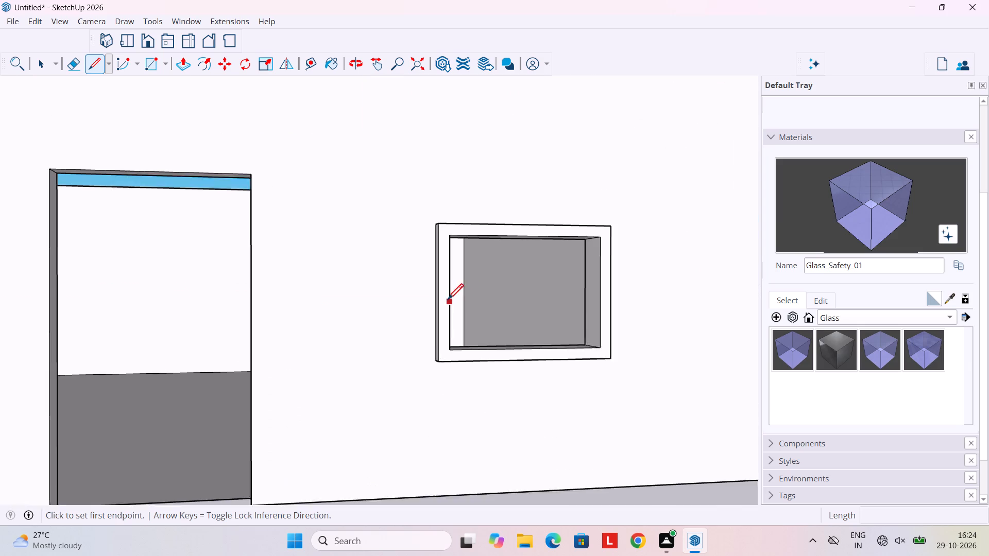
left_click(450, 294)
left_click(619, 291)
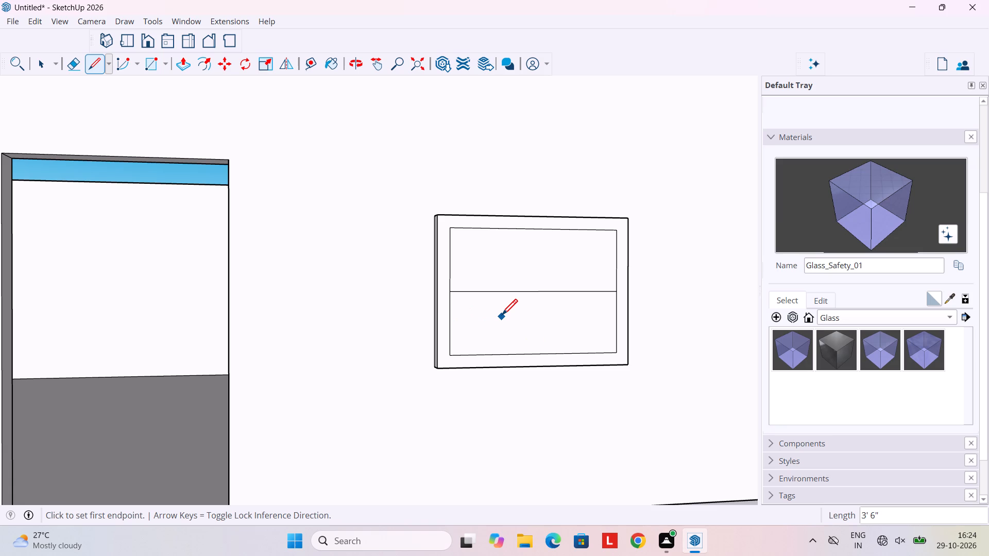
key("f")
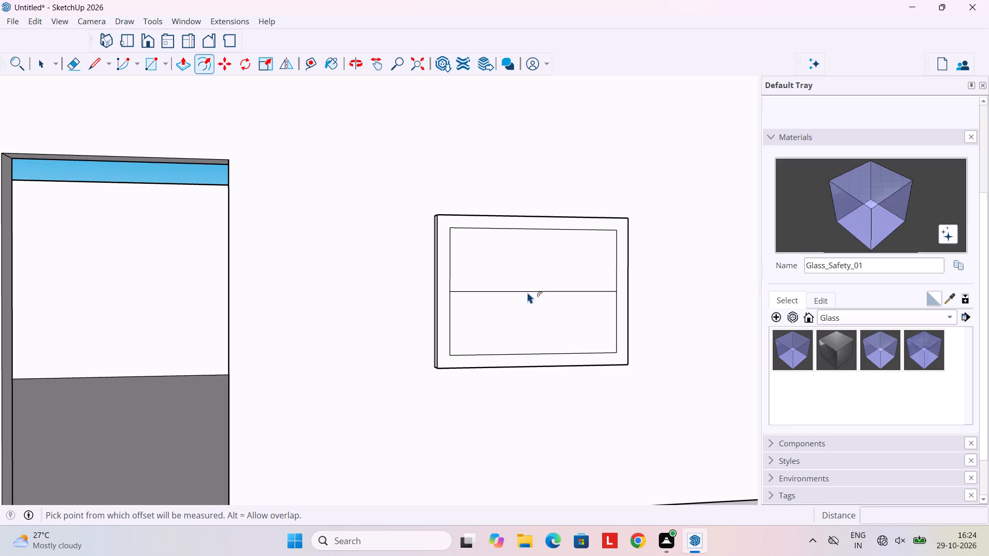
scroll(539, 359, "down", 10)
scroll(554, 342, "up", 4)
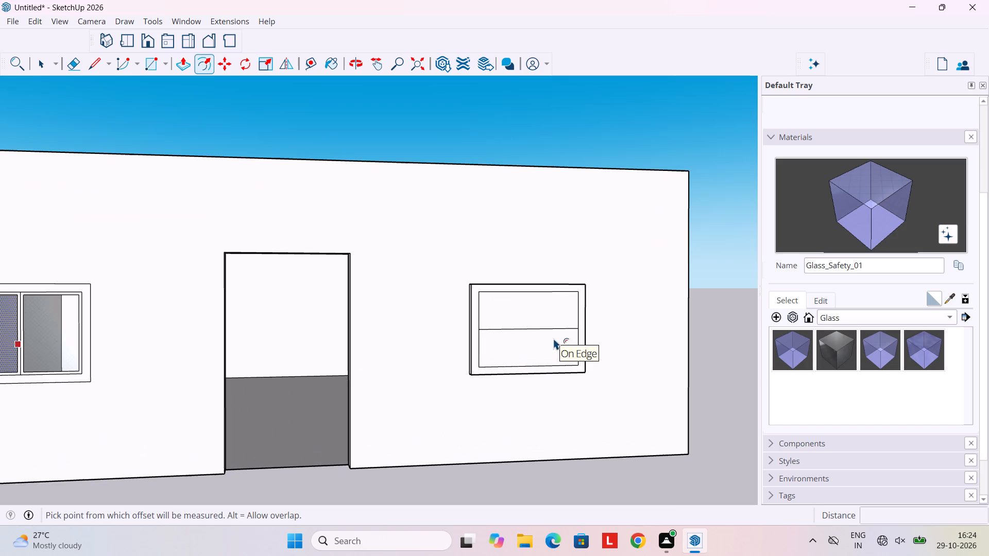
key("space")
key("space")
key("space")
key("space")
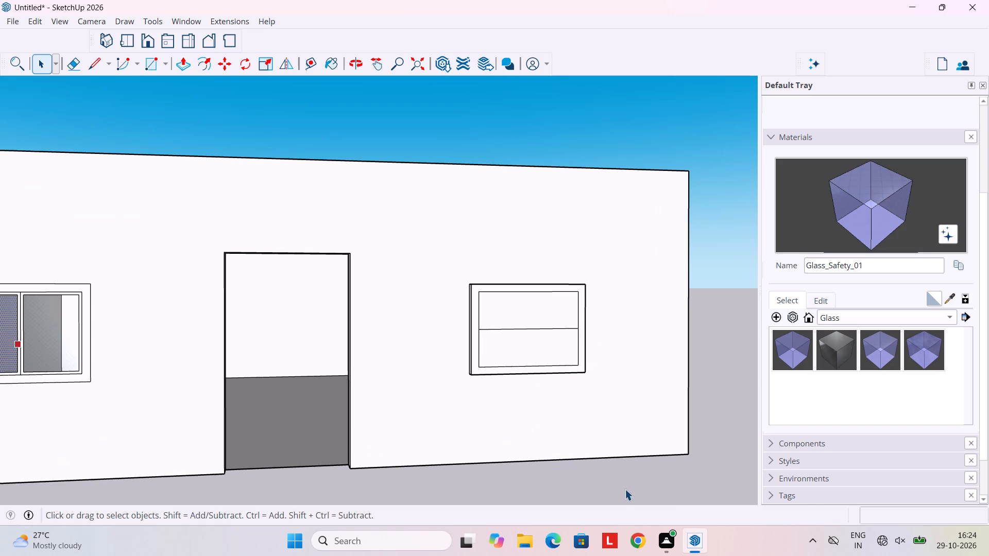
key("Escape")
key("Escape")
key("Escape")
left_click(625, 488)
Offset the outline of the upper half of the newly divided window 1" outward.
scroll(552, 370, "up", 4)
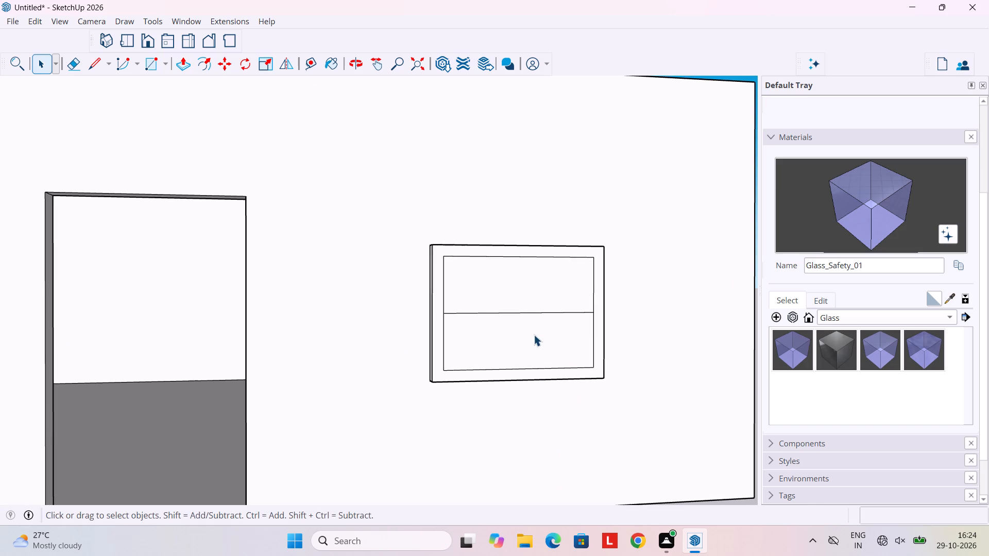
key("f")
left_click(530, 310)
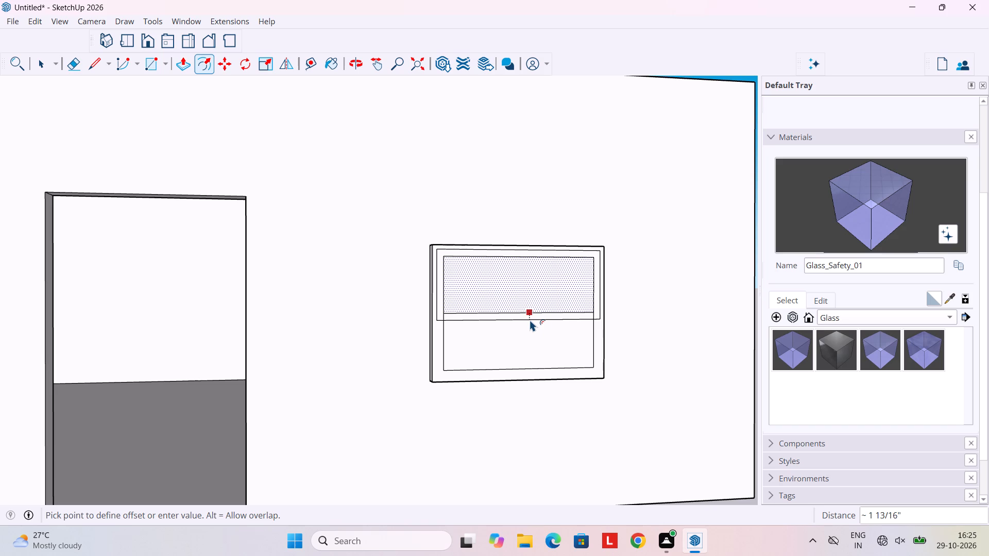
type("1\"")
key("Return")
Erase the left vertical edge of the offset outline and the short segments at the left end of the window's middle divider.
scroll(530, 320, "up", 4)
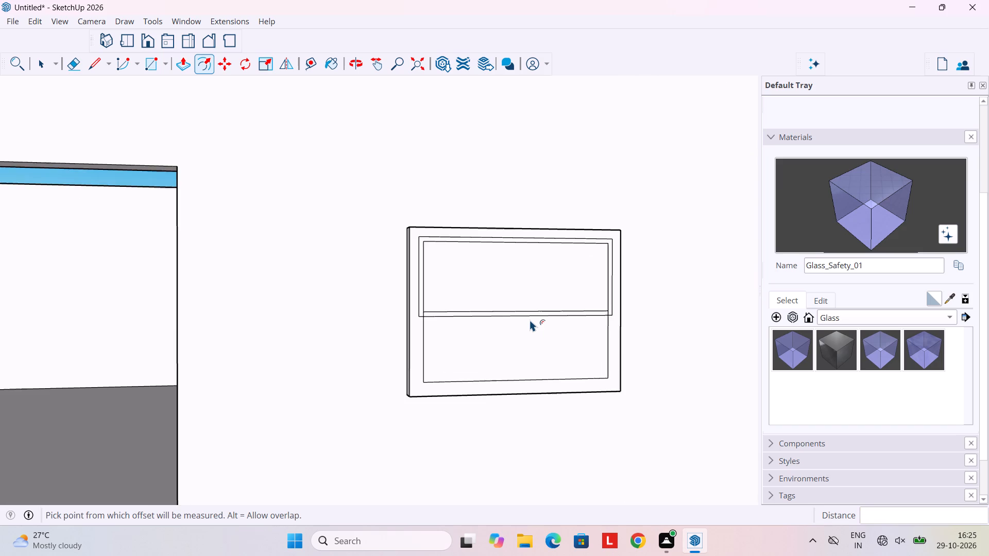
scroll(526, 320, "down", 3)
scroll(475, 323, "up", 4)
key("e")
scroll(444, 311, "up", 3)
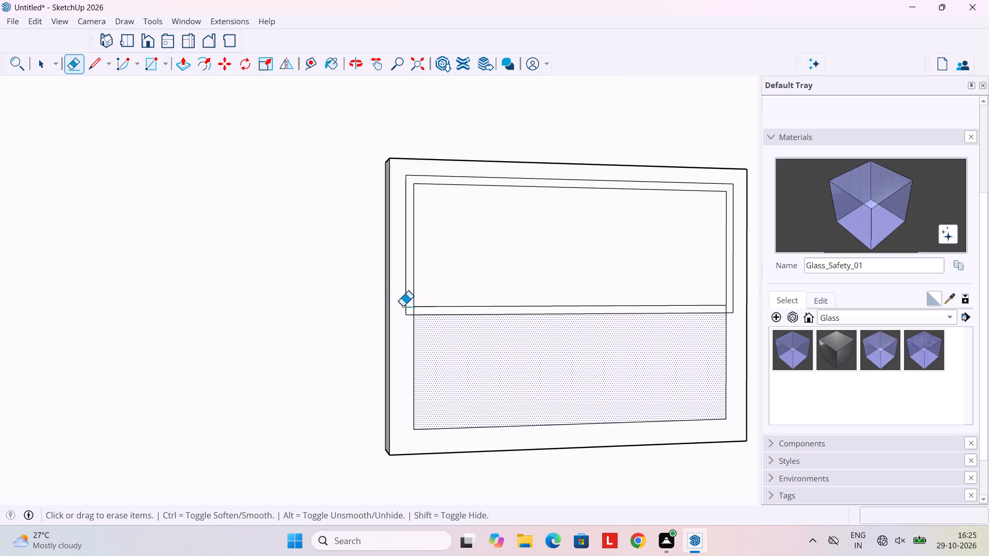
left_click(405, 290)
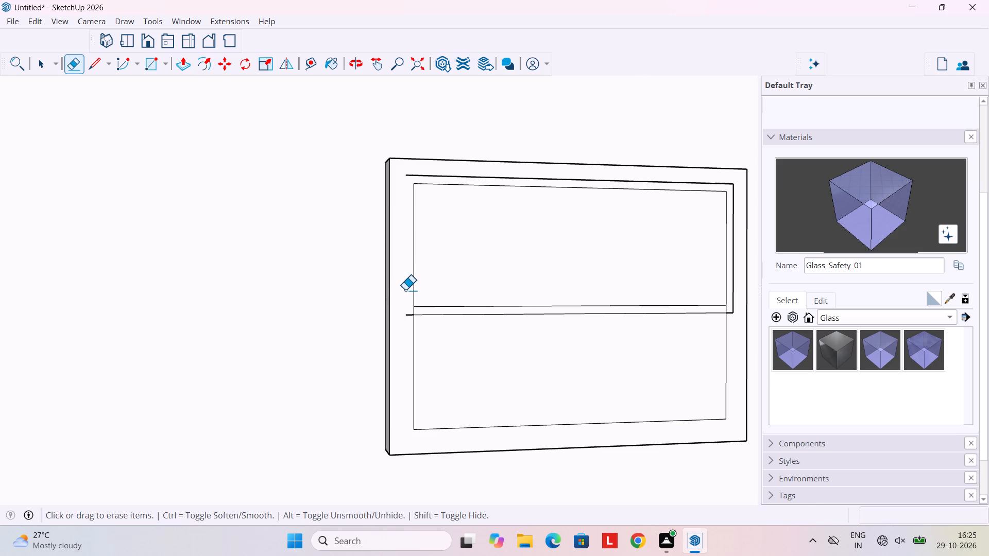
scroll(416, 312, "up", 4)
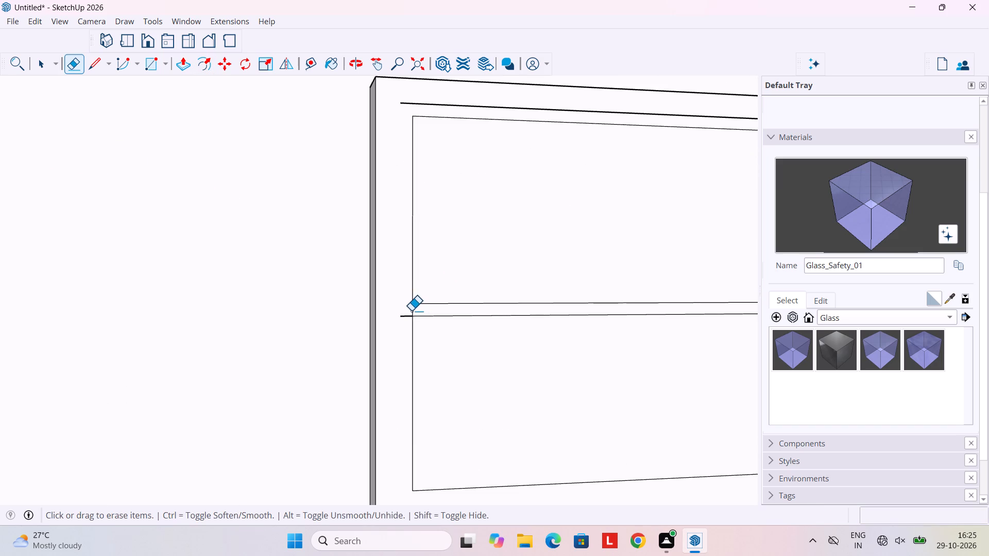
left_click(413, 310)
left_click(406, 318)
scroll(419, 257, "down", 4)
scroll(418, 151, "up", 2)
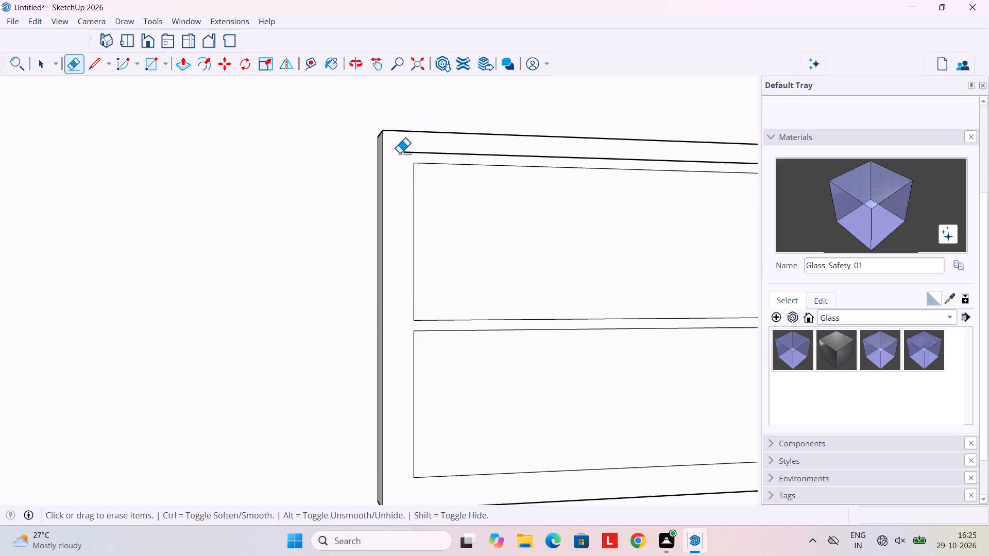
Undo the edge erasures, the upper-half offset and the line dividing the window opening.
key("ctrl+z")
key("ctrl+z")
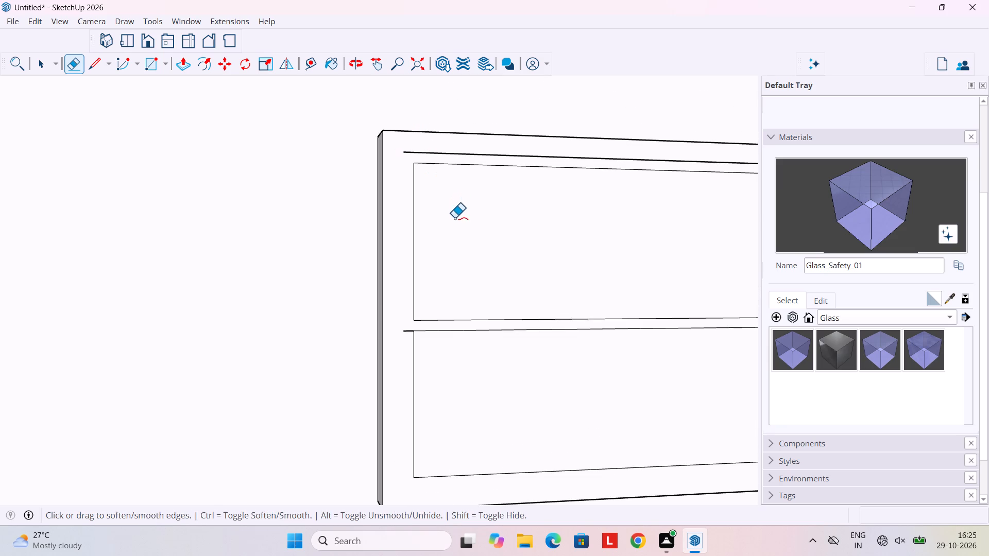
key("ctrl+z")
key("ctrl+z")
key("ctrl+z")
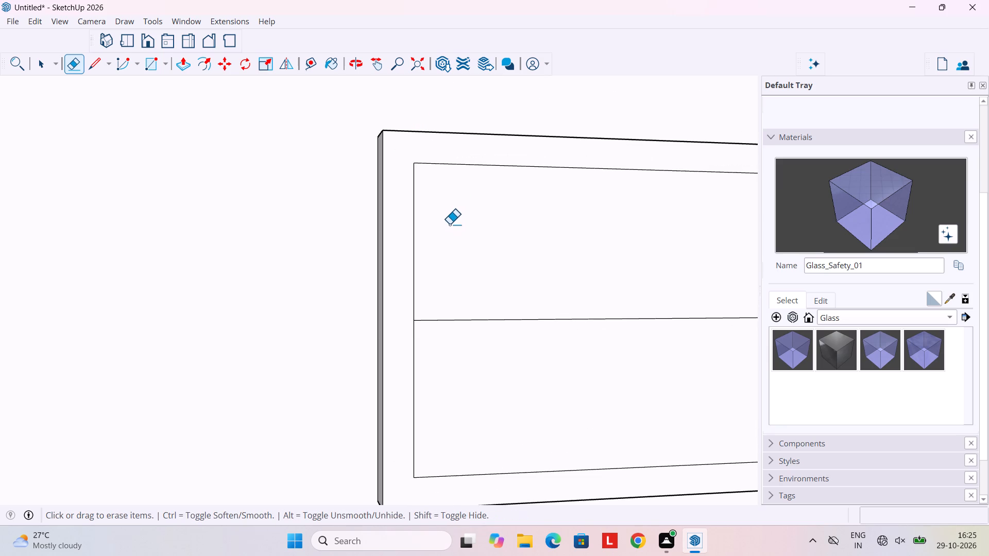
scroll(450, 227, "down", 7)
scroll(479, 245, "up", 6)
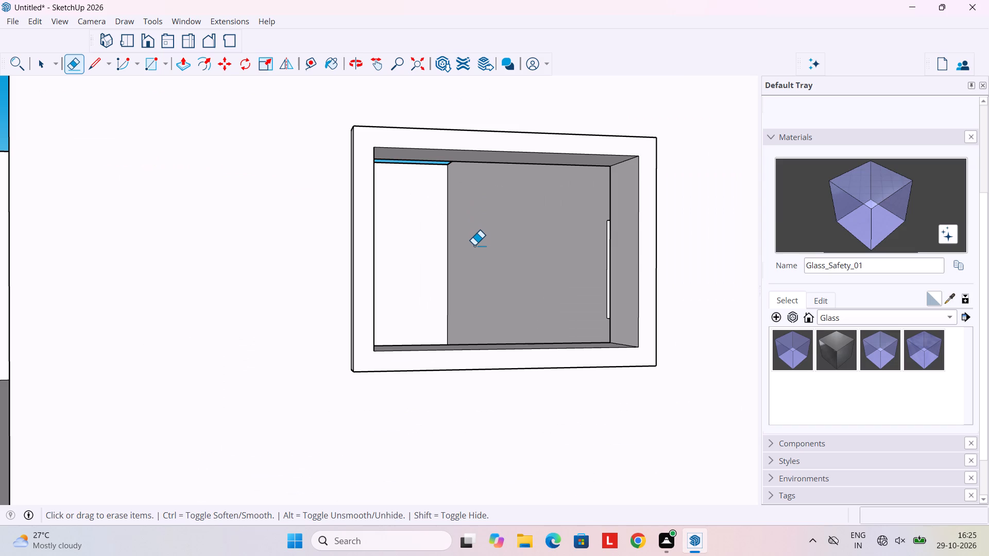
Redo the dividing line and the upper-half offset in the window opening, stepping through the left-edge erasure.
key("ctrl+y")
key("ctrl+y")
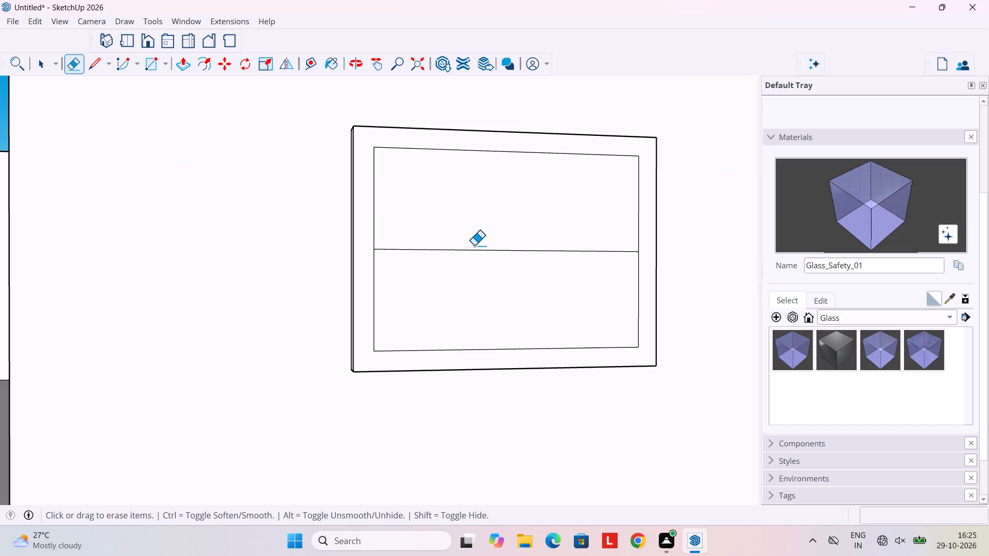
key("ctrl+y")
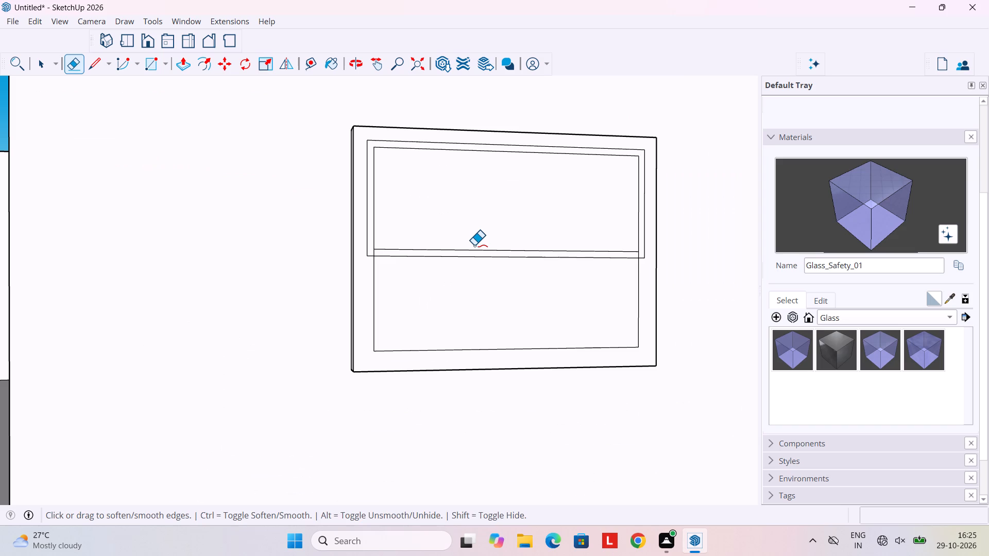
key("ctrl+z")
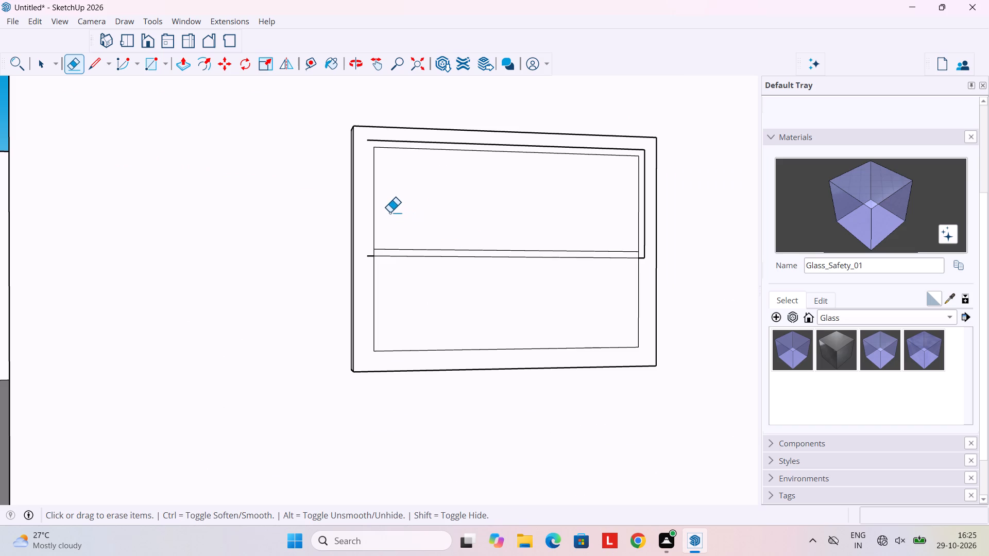
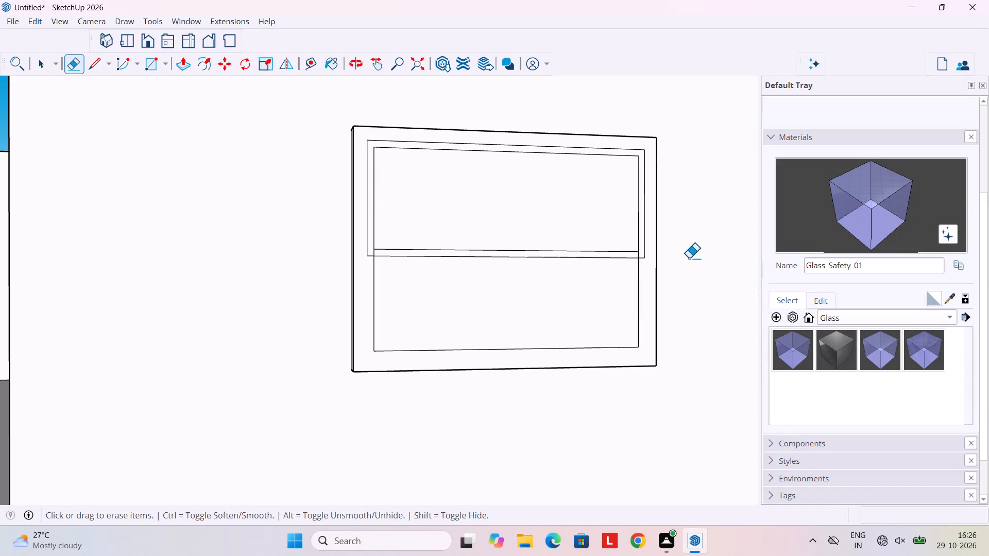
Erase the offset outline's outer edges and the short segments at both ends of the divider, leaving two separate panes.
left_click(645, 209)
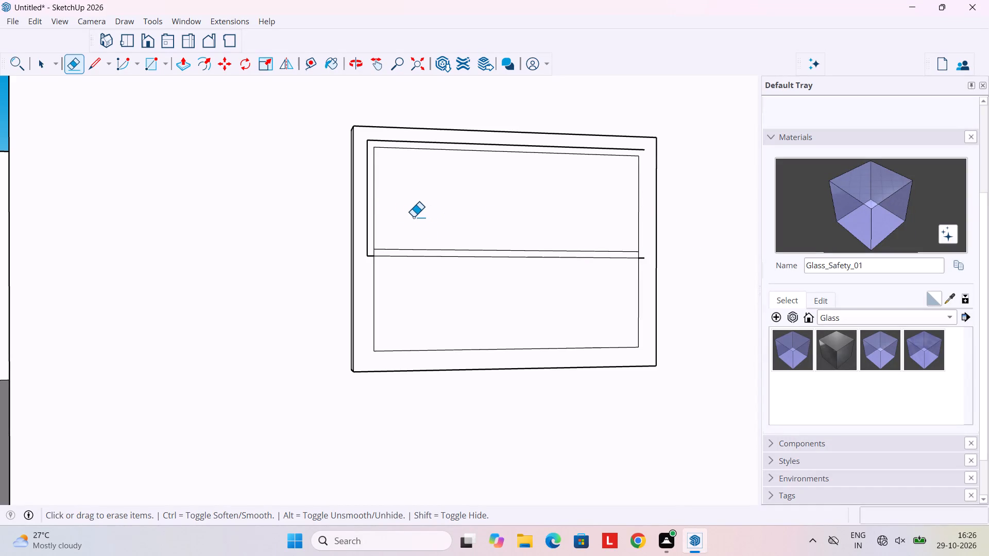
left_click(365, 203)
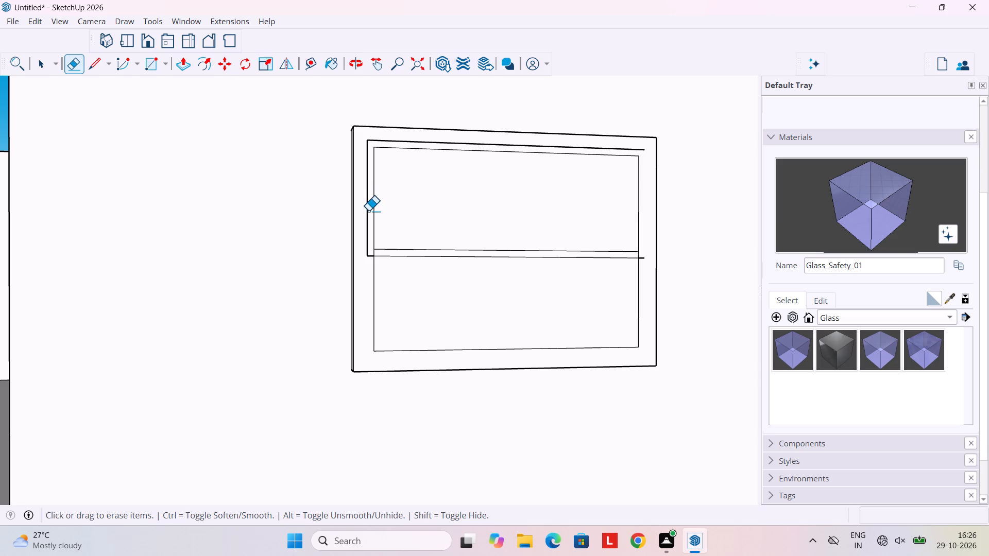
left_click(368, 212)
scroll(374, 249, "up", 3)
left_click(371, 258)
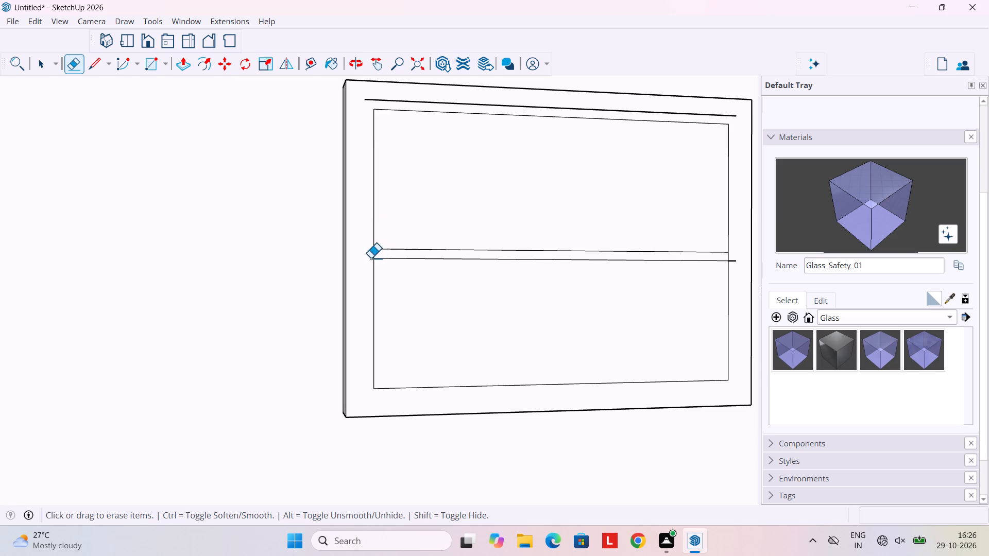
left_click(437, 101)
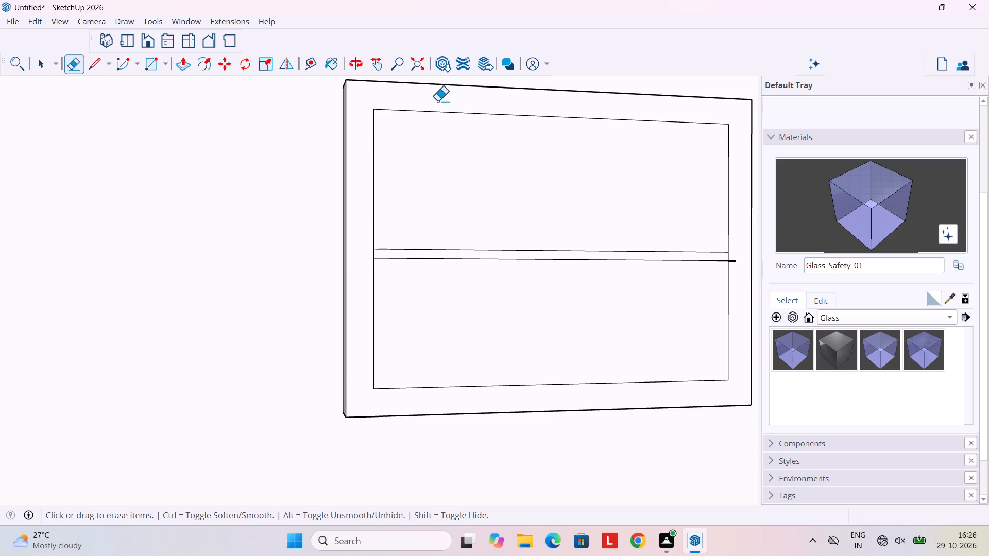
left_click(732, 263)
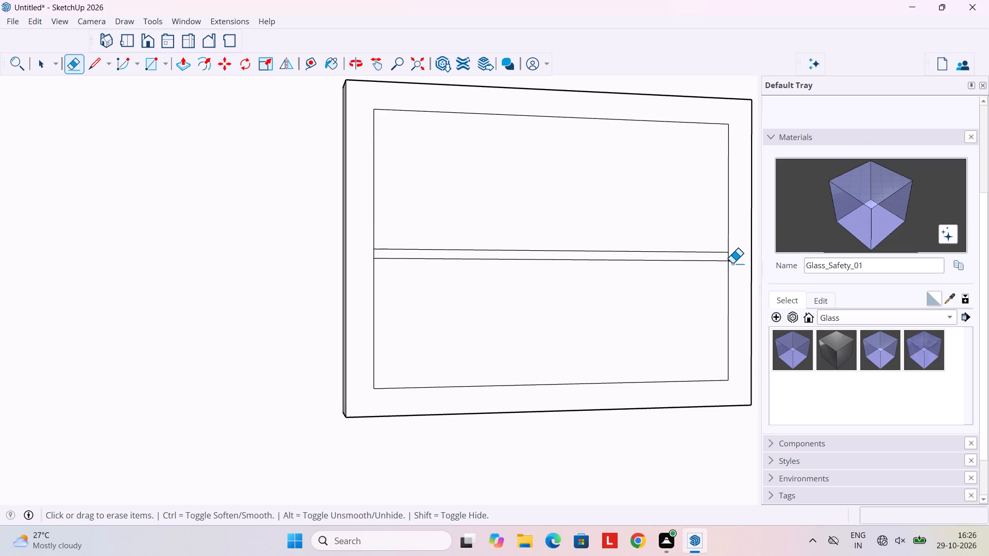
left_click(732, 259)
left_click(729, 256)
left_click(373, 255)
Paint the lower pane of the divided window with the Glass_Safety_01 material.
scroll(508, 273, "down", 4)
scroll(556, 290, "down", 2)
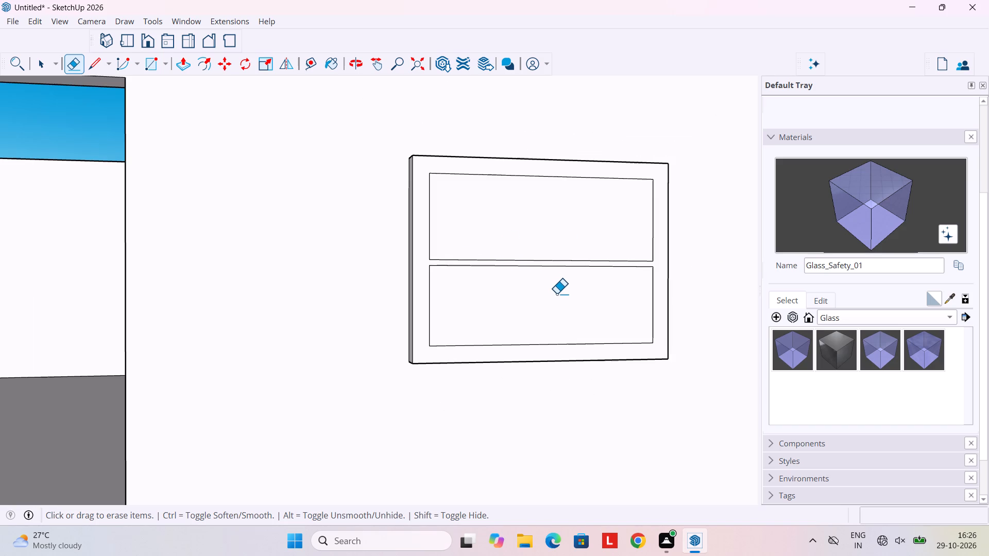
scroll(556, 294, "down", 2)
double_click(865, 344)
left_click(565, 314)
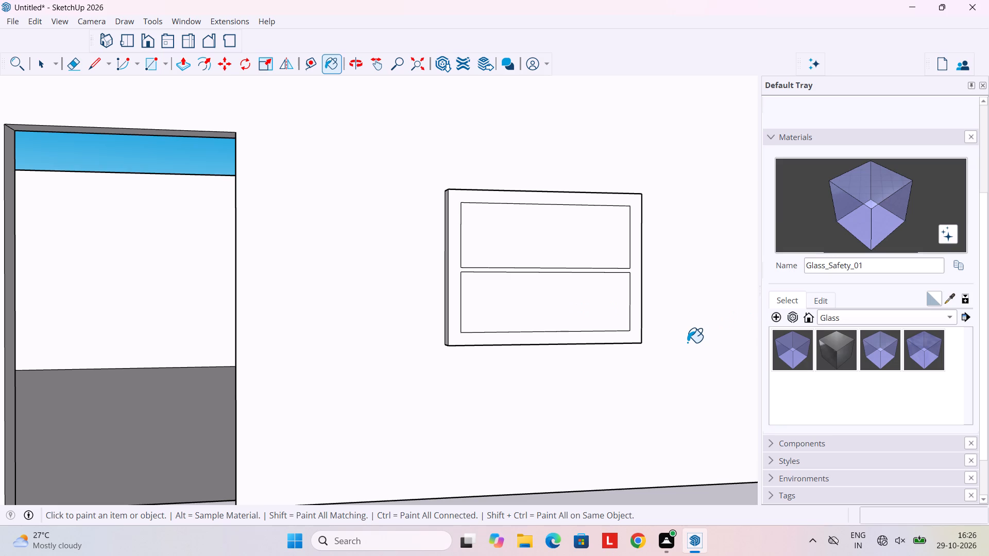
Examine the divided front-wall window from outside and from inside the room.
middle_click_drag(636, 293, 514, 361)
scroll(634, 294, "down", 1)
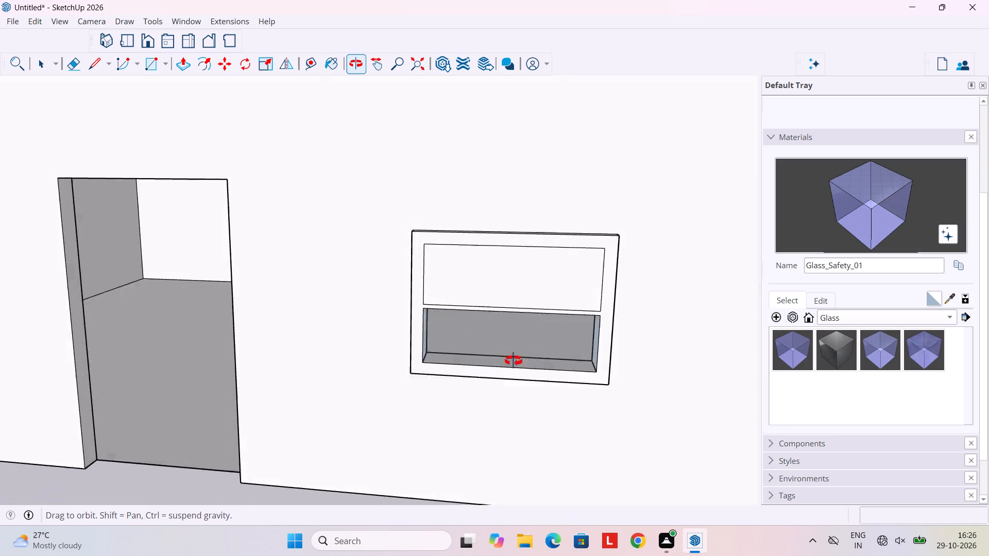
middle_click_drag(514, 361, 357, 380)
scroll(357, 380, "up", 3)
middle_click_drag(357, 380, 374, 372)
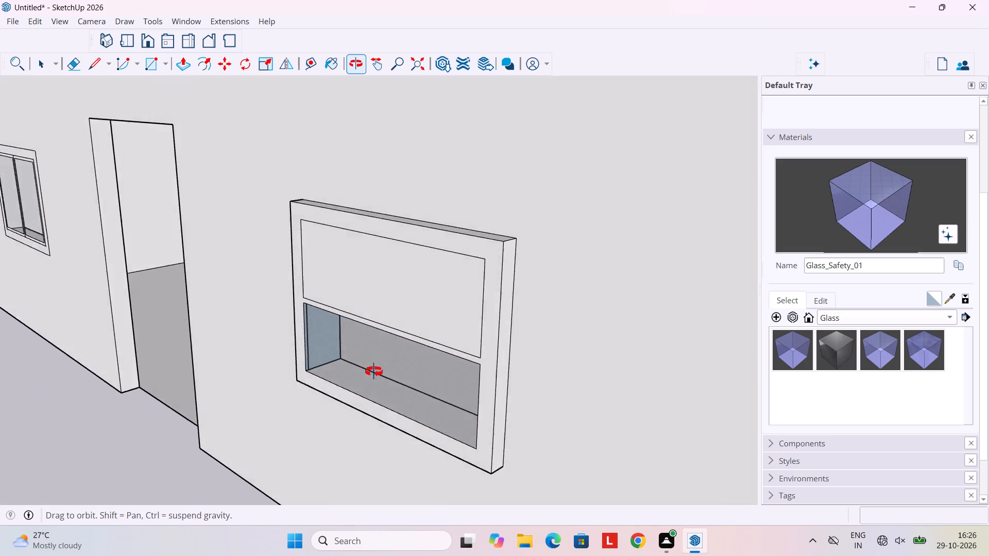
middle_click_drag(374, 372, 248, 372)
scroll(340, 367, "down", 5)
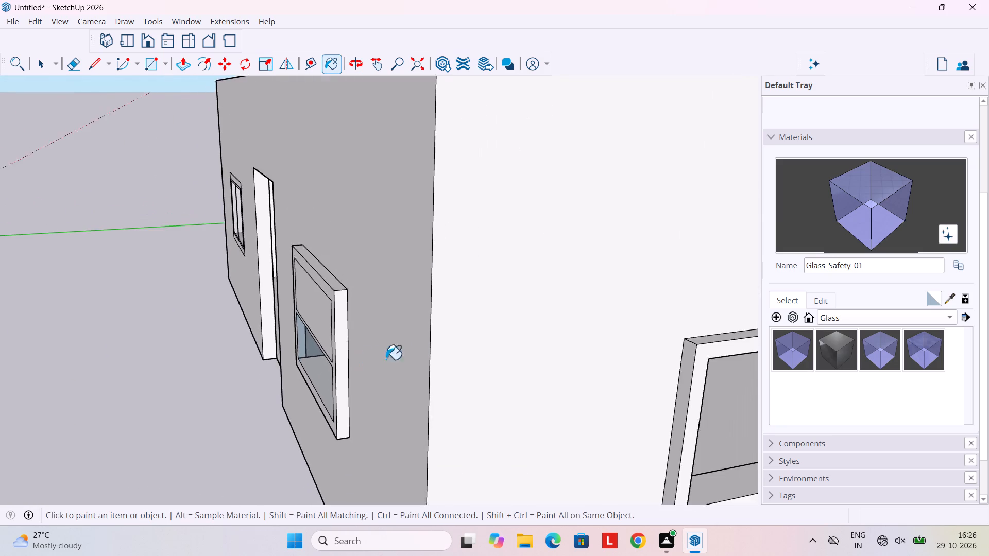
scroll(386, 359, "down", 3)
middle_click_drag(421, 358, 167, 421)
scroll(336, 359, "down", 5)
middle_click_drag(473, 352, 296, 399)
middle_click_drag(416, 373, 364, 386)
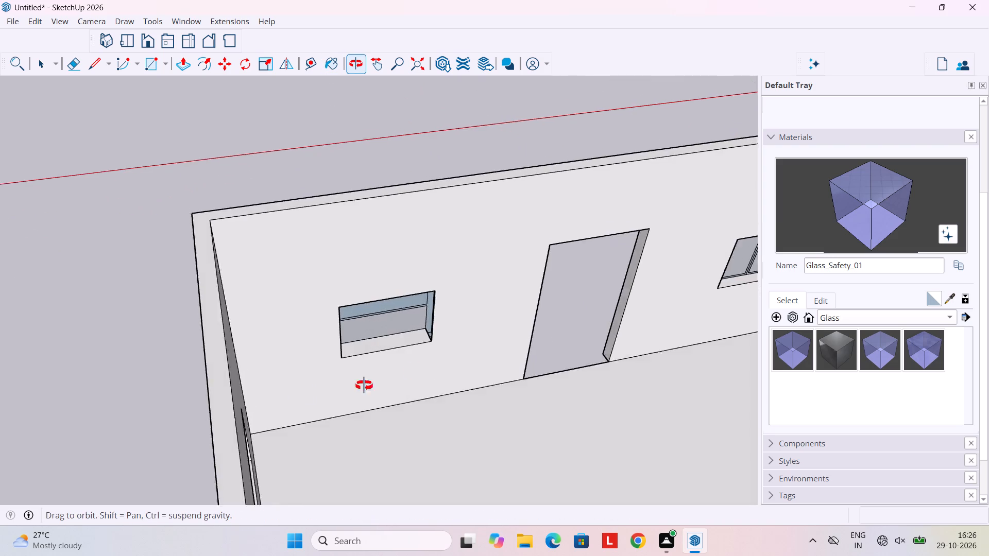
middle_click_drag(364, 386, 493, 339)
scroll(226, 387, "up", 1)
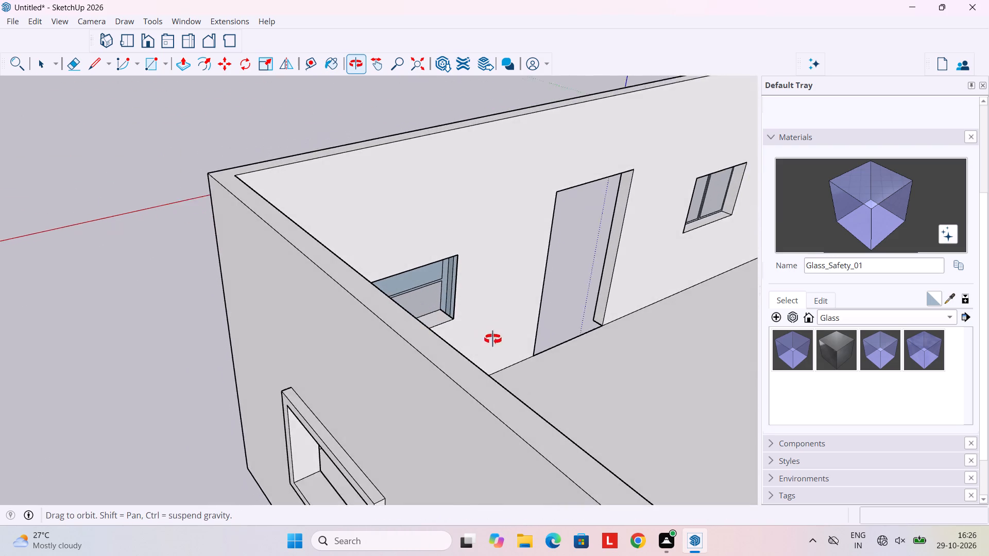
middle_click_drag(493, 339, 510, 355)
middle_click_drag(584, 334, 315, 307)
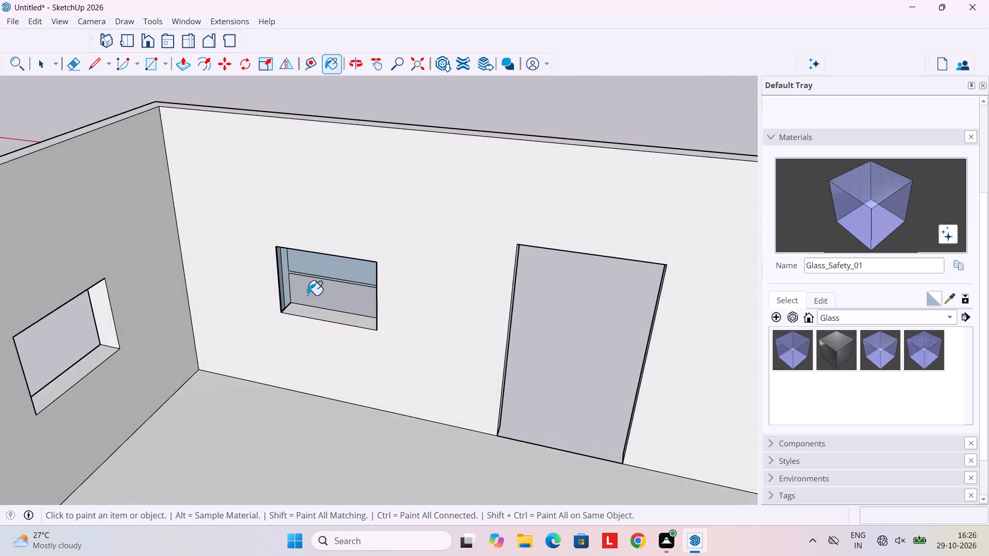
scroll(304, 290, "up", 11)
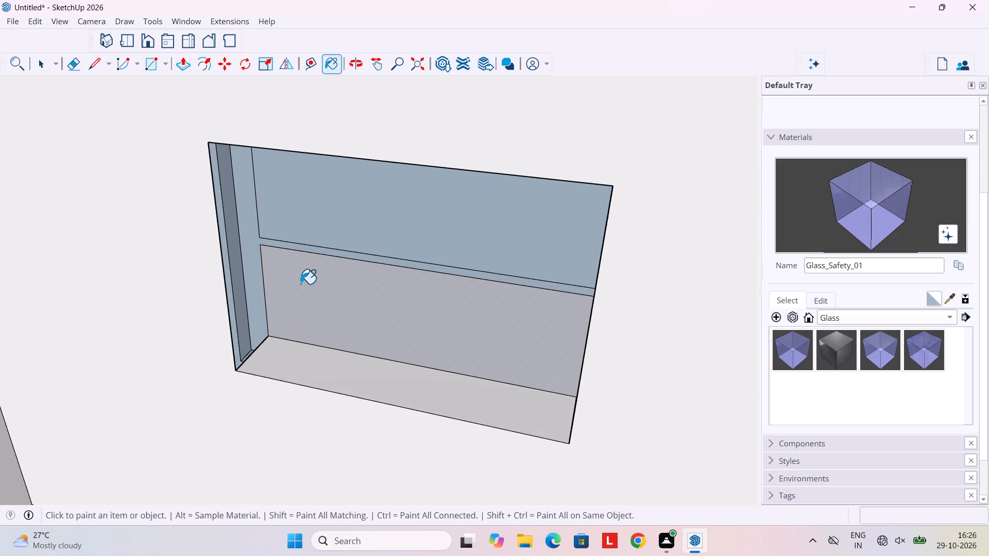
scroll(300, 284, "down", 9)
middle_click_drag(302, 286, 458, 294)
Select the whole framed window on the front wall beside the doorway and delete it.
key("space")
scroll(382, 304, "down", 4)
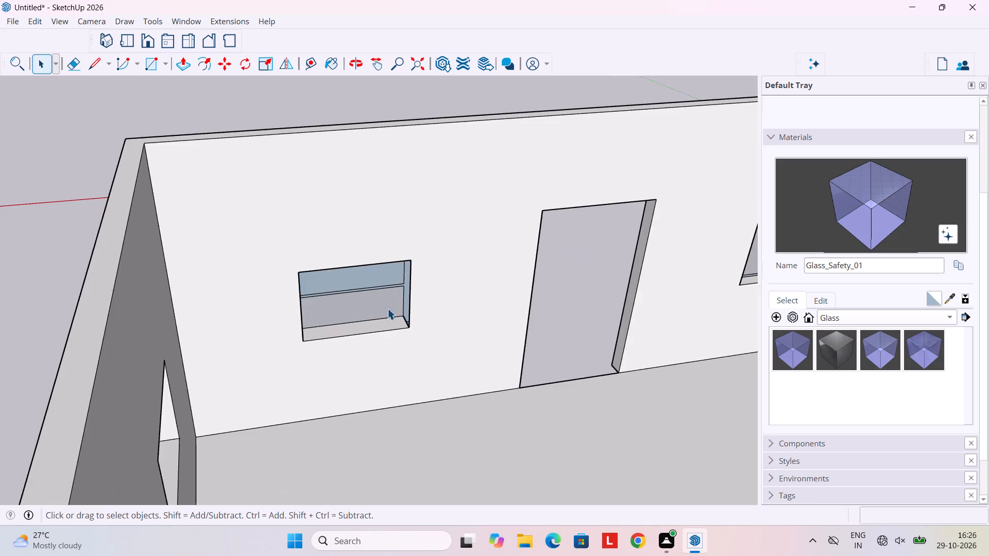
middle_click_drag(383, 308, 838, 272)
middle_click_drag(501, 289, 762, 286)
scroll(405, 302, "up", 2)
left_click_drag(287, 241, 411, 344)
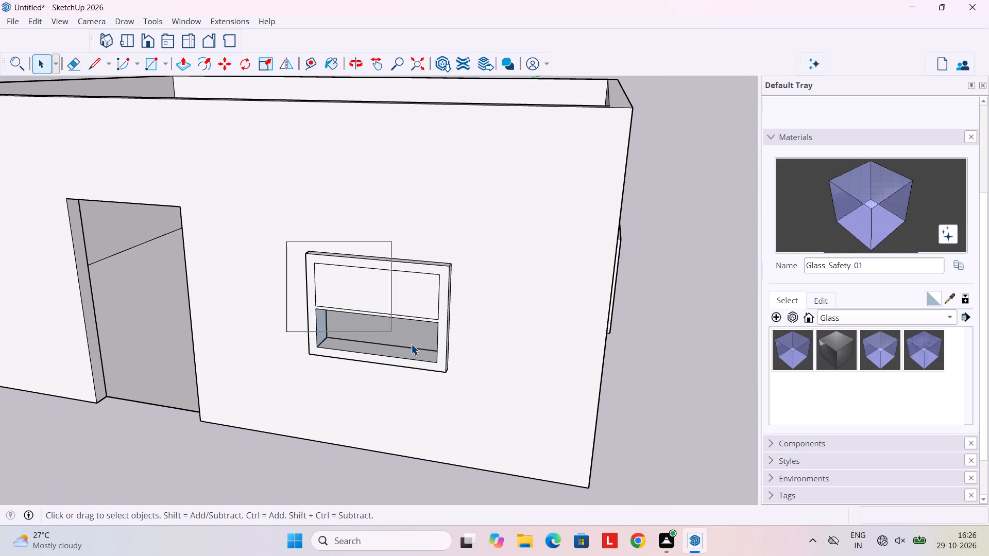
left_click_drag(411, 344, 471, 371)
key("Delete")
Delete the leftover vertical edge of the removed window from the front wall.
scroll(475, 388, "down", 4)
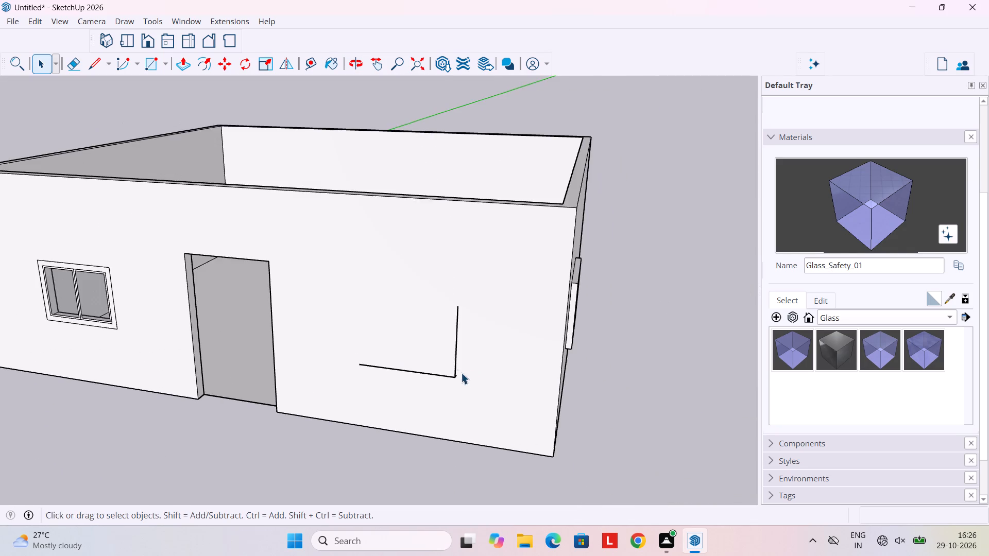
scroll(440, 360, "up", 3)
left_click(458, 353)
scroll(460, 360, "up", 4)
left_click(466, 360)
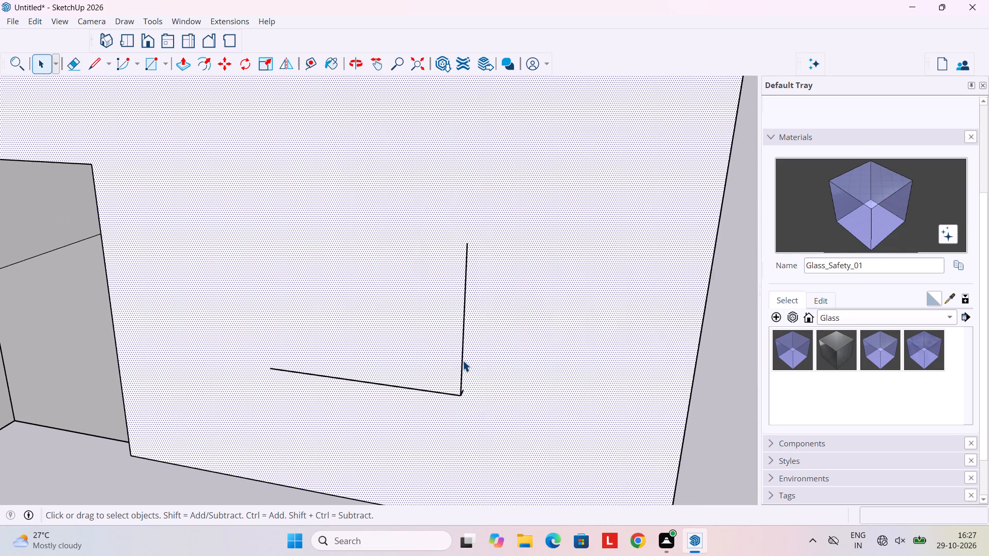
left_click(462, 360)
key("Delete")
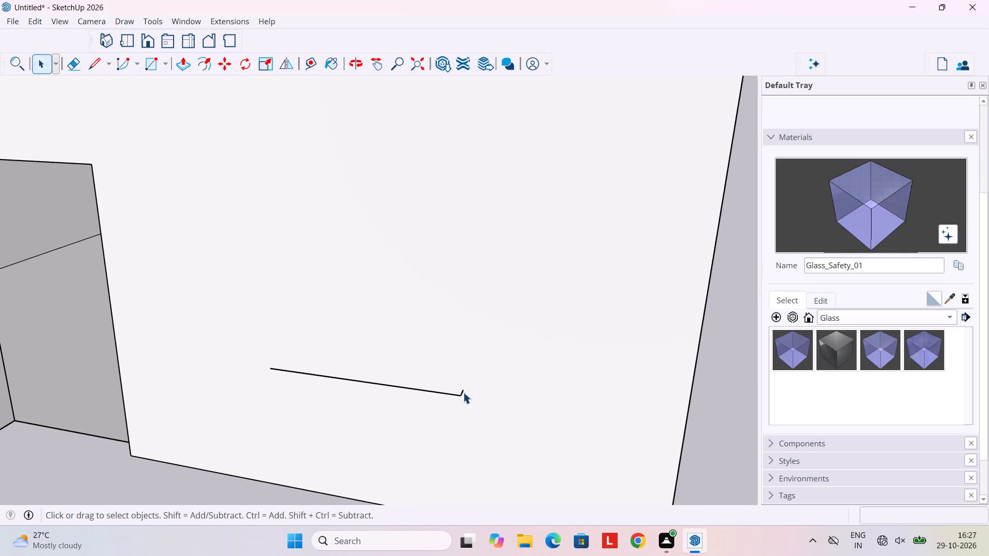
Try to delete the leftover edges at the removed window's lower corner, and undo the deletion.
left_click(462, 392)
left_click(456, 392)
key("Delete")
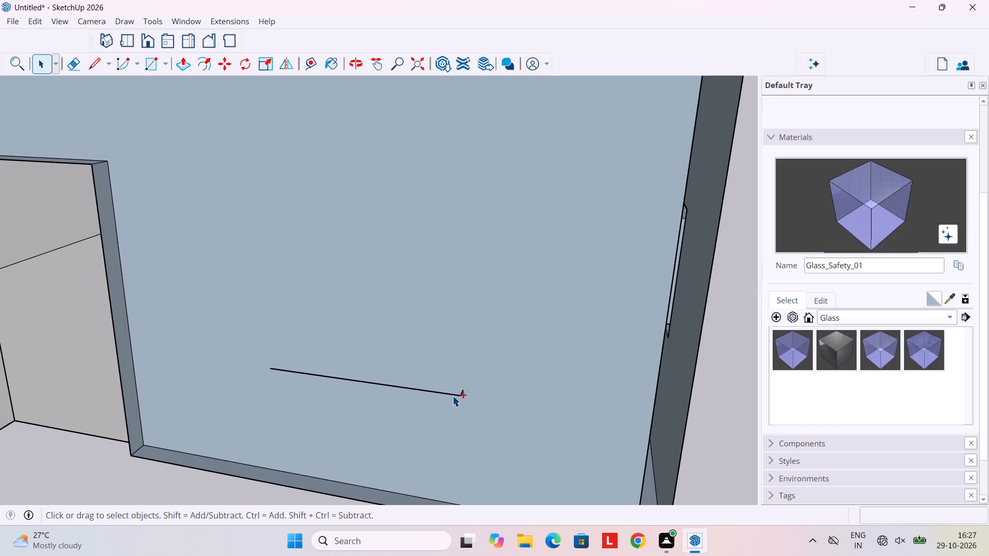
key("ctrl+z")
Delete the leftover bottom edge and the tiny corner segment of the removed window from the front wall.
scroll(452, 396, "up", 3, "ctrl")
left_click(452, 390)
double_click(452, 392)
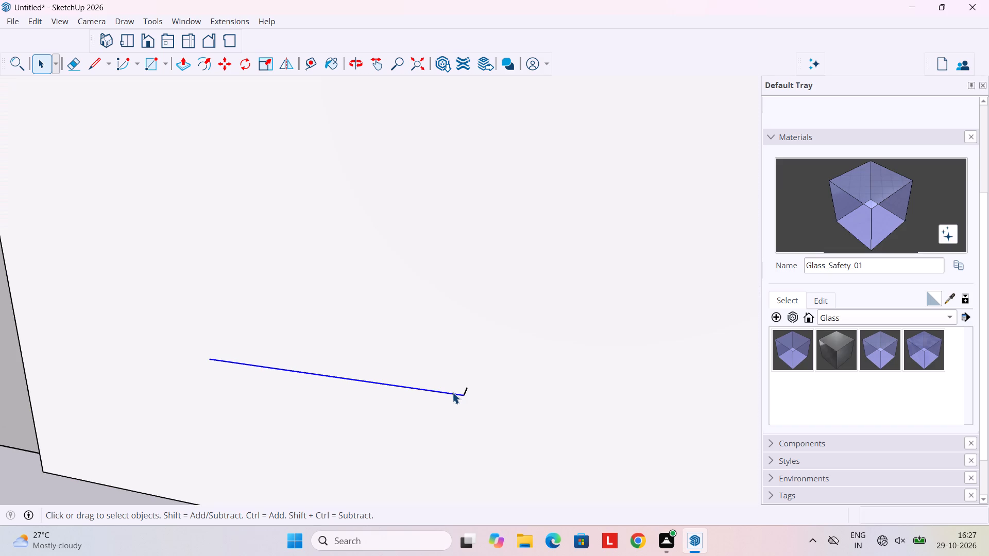
key("Delete")
left_click(465, 392)
left_click(465, 392)
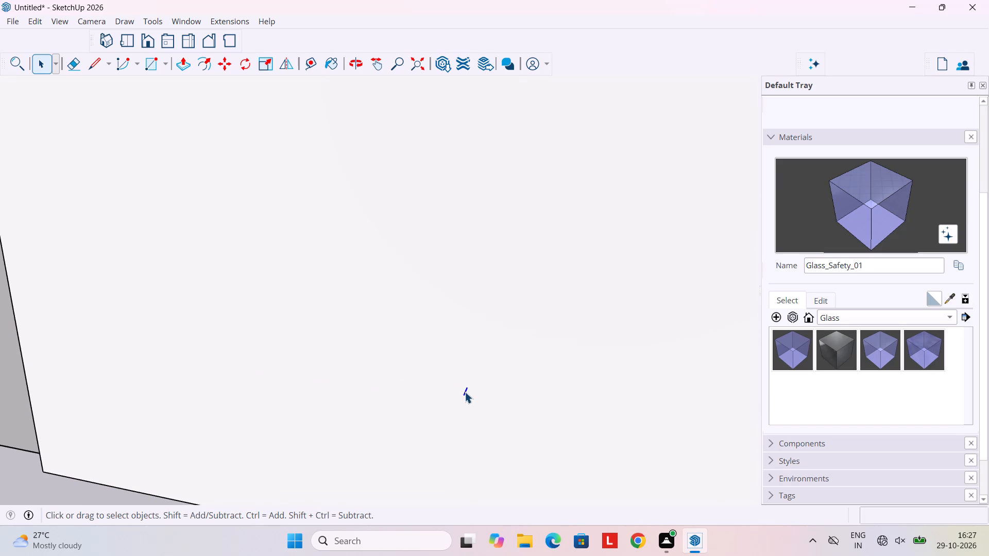
left_click(465, 390)
double_click(465, 390)
scroll(465, 390, "up", 4)
left_click(464, 390)
key("Delete")
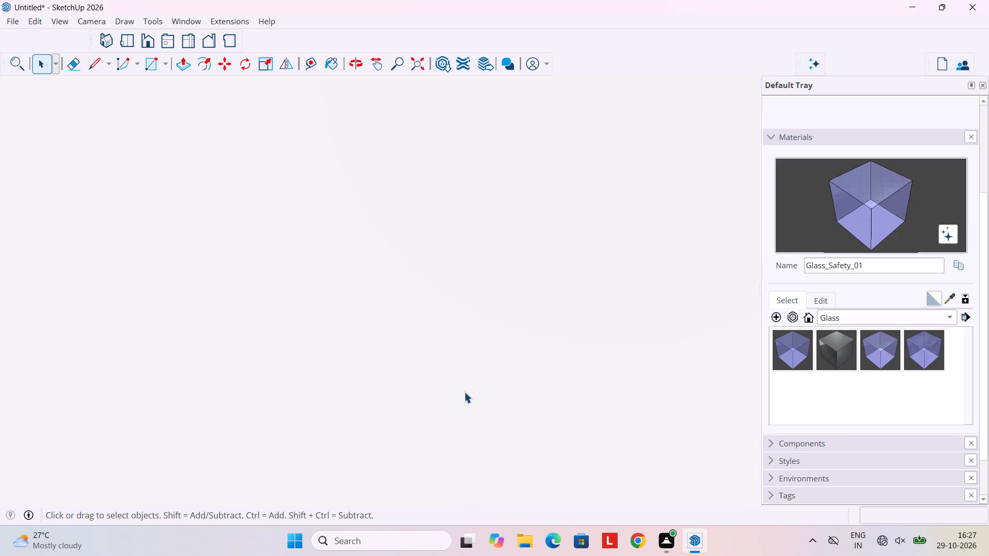
Examine the framed window on the side wall adjoining the front wall.
scroll(465, 392, "down", 9)
middle_click_drag(579, 343, 285, 407)
scroll(400, 343, "down", 5)
middle_click_drag(436, 332, 222, 397)
middle_click_drag(348, 328, 125, 384)
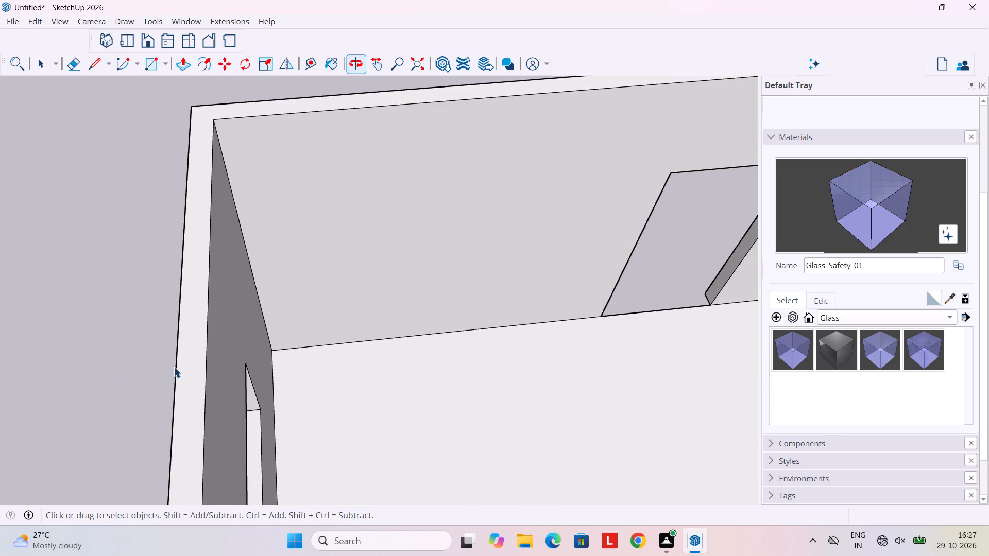
scroll(349, 327, "down", 5)
middle_click_drag(349, 328, 529, 262)
scroll(459, 350, "up", 4)
middle_click_drag(383, 374, 528, 274)
scroll(489, 324, "up", 1)
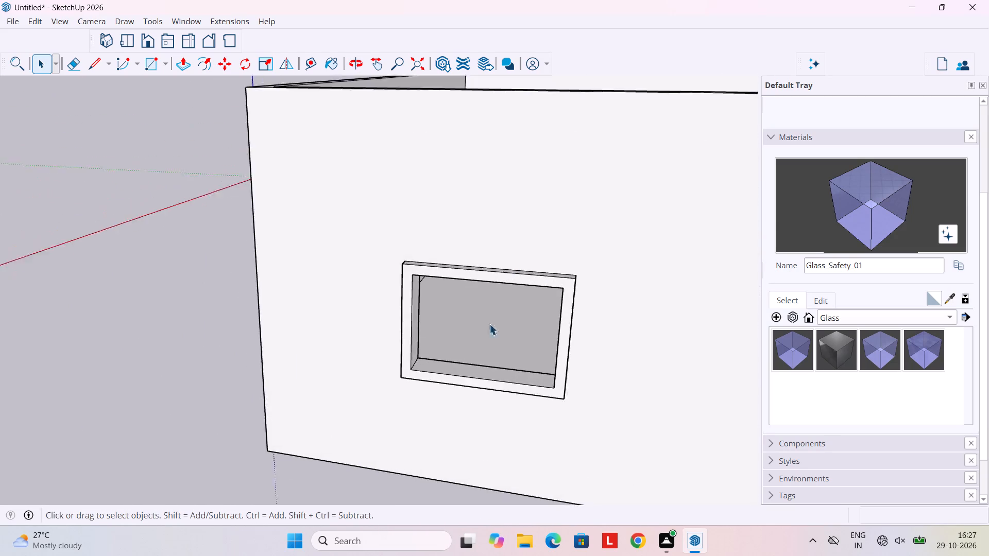
scroll(489, 324, "up", 2)
middle_click_drag(488, 291, 494, 252)
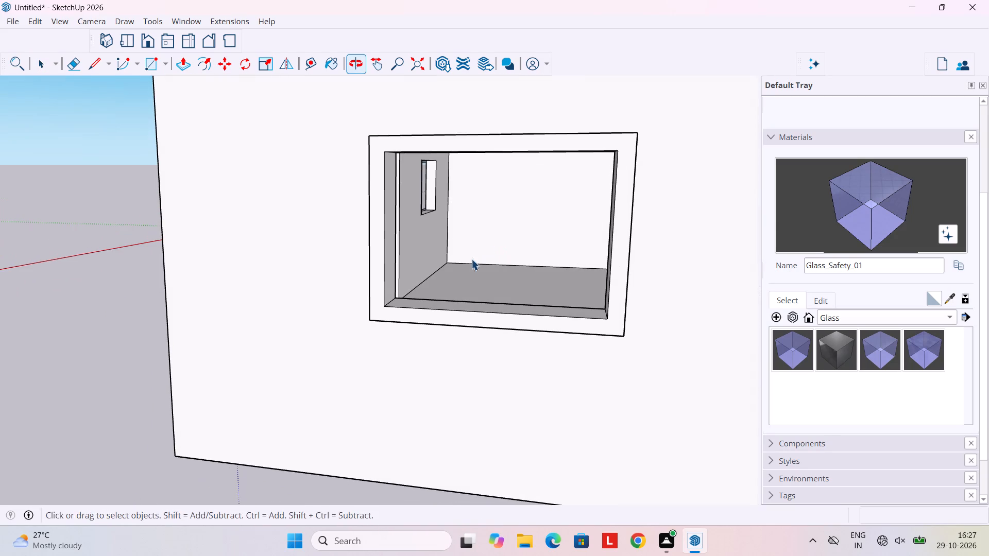
middle_click_drag(451, 268, 469, 287)
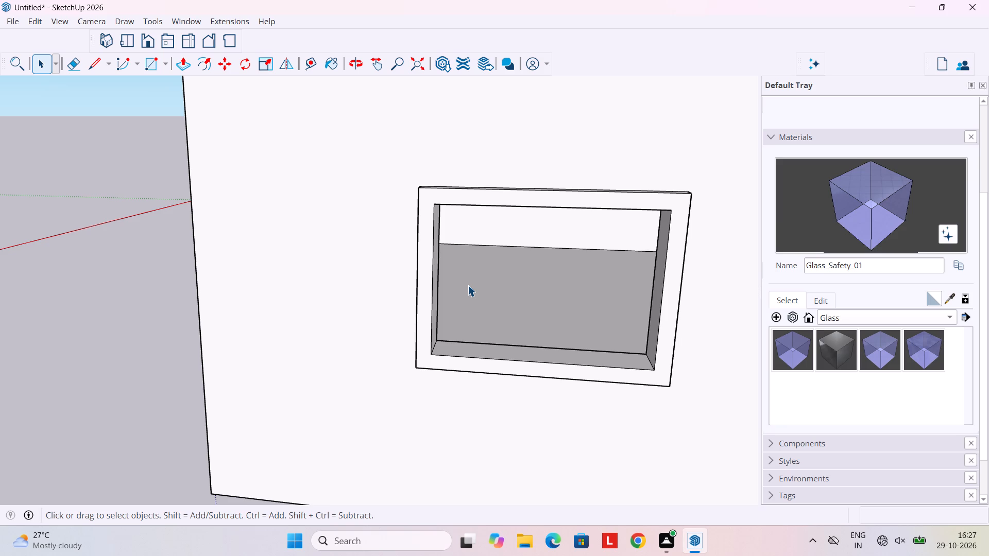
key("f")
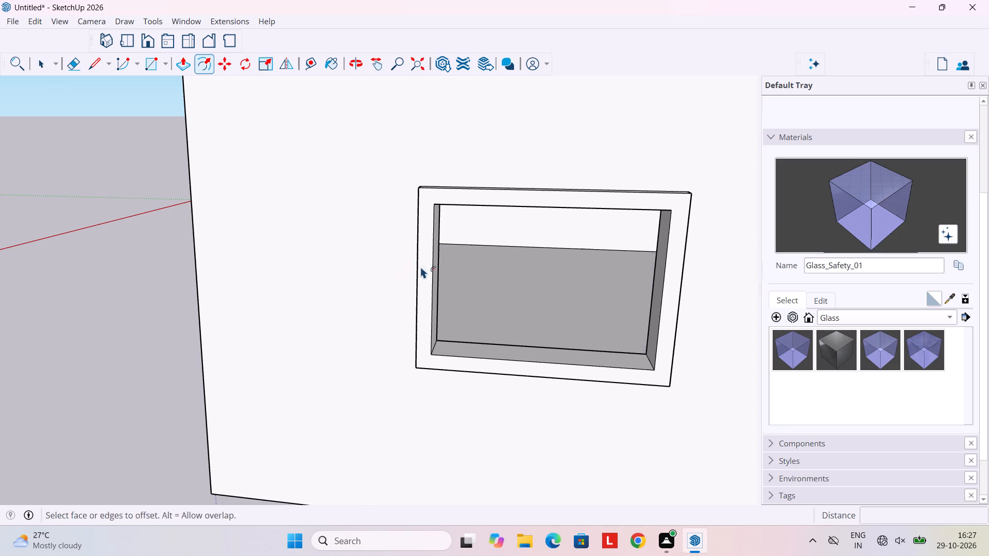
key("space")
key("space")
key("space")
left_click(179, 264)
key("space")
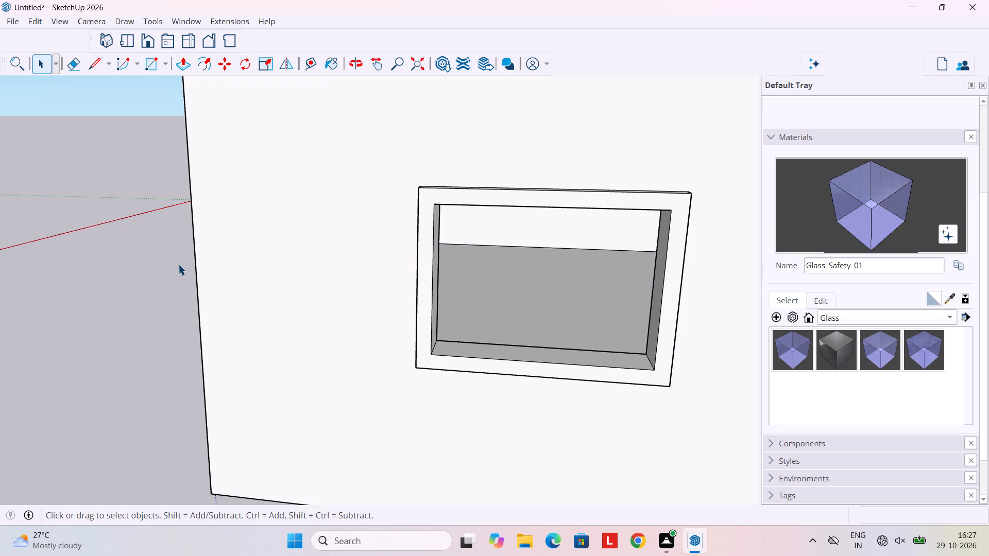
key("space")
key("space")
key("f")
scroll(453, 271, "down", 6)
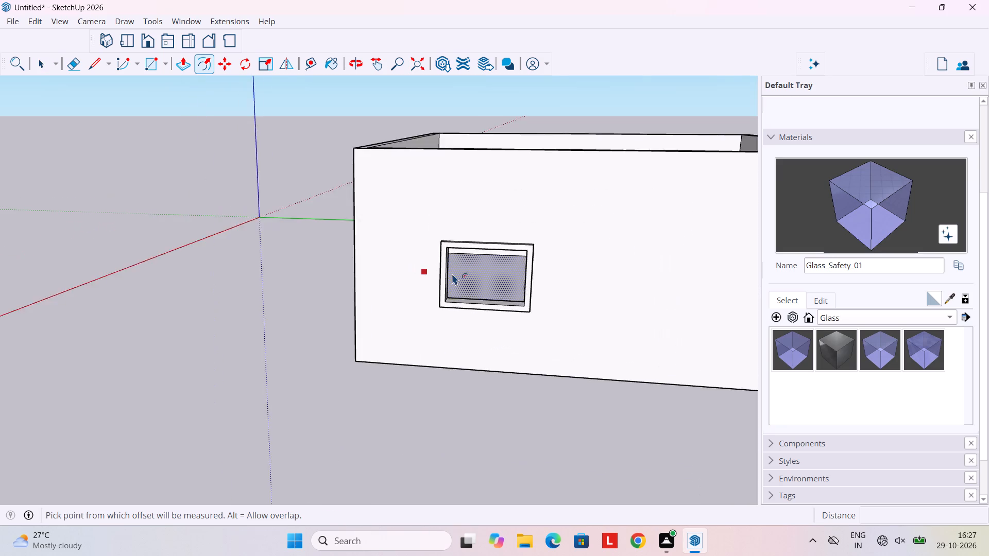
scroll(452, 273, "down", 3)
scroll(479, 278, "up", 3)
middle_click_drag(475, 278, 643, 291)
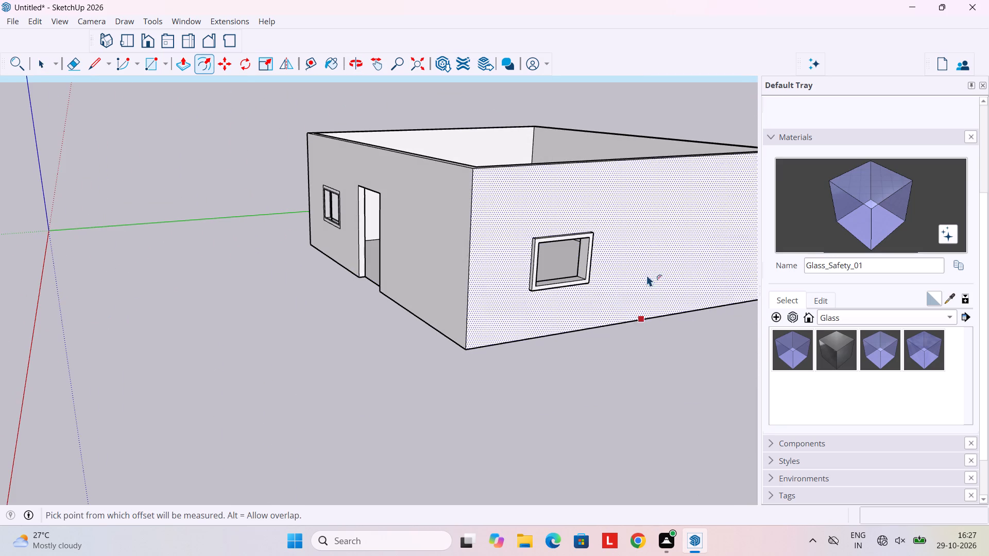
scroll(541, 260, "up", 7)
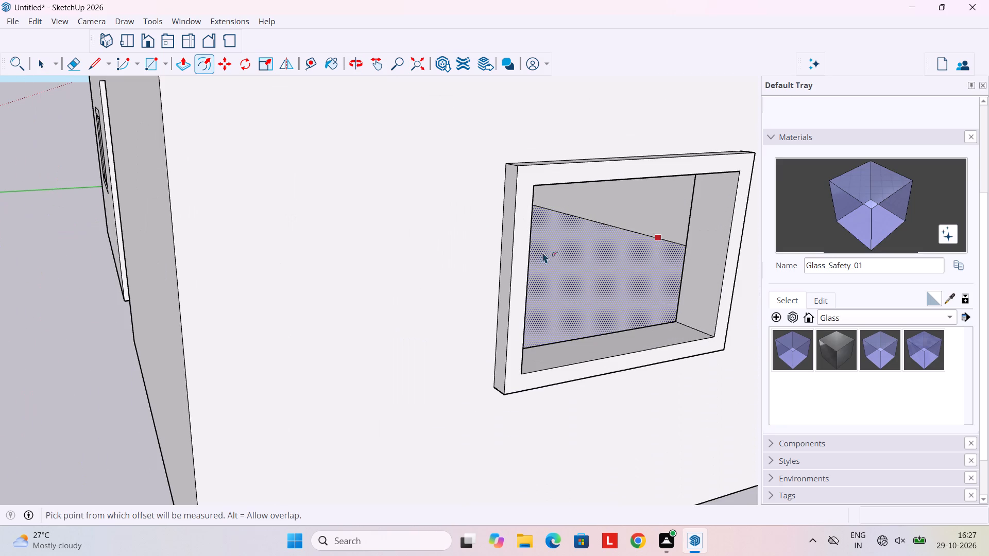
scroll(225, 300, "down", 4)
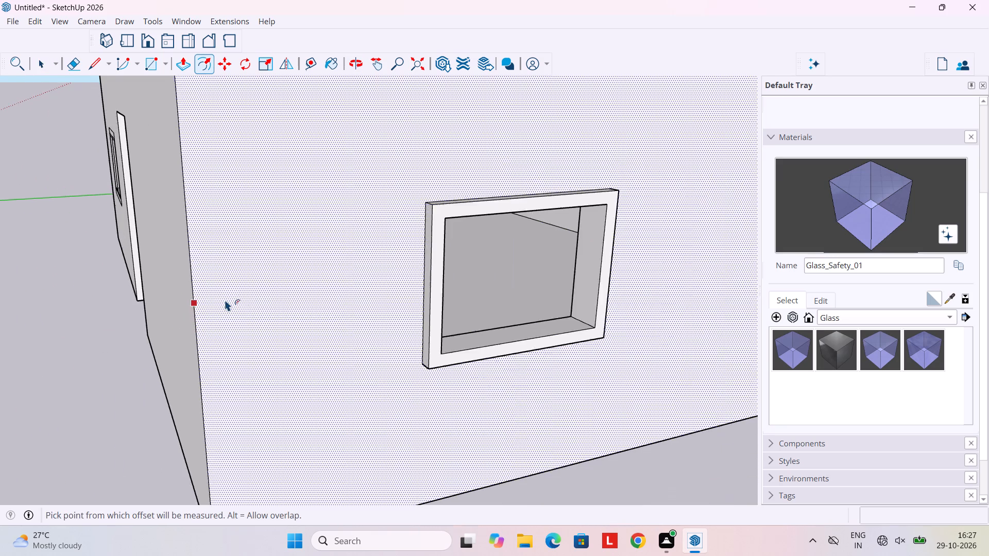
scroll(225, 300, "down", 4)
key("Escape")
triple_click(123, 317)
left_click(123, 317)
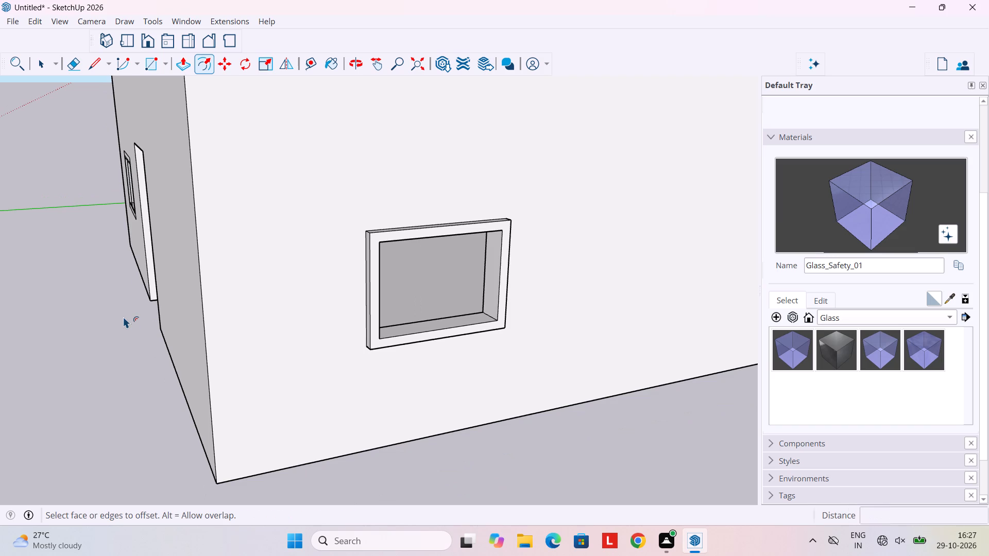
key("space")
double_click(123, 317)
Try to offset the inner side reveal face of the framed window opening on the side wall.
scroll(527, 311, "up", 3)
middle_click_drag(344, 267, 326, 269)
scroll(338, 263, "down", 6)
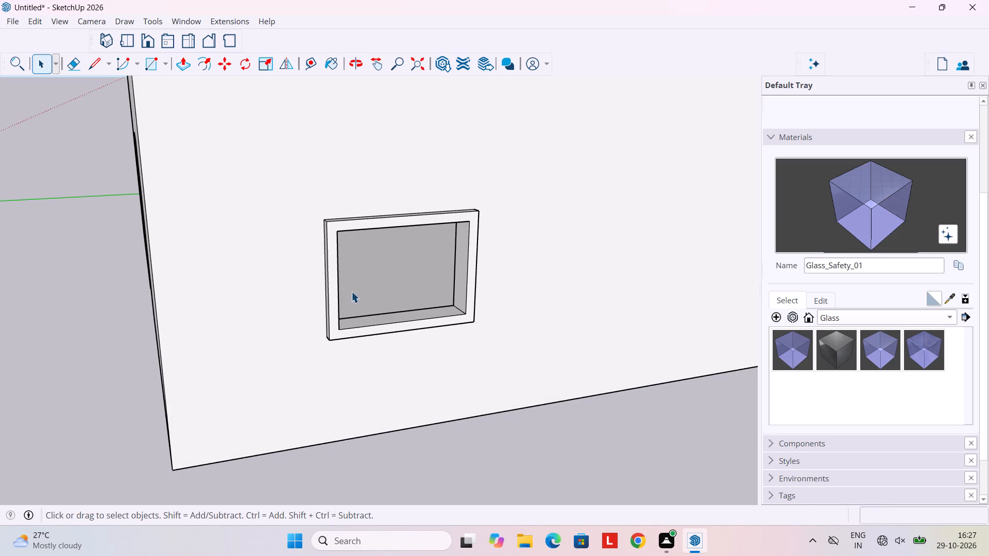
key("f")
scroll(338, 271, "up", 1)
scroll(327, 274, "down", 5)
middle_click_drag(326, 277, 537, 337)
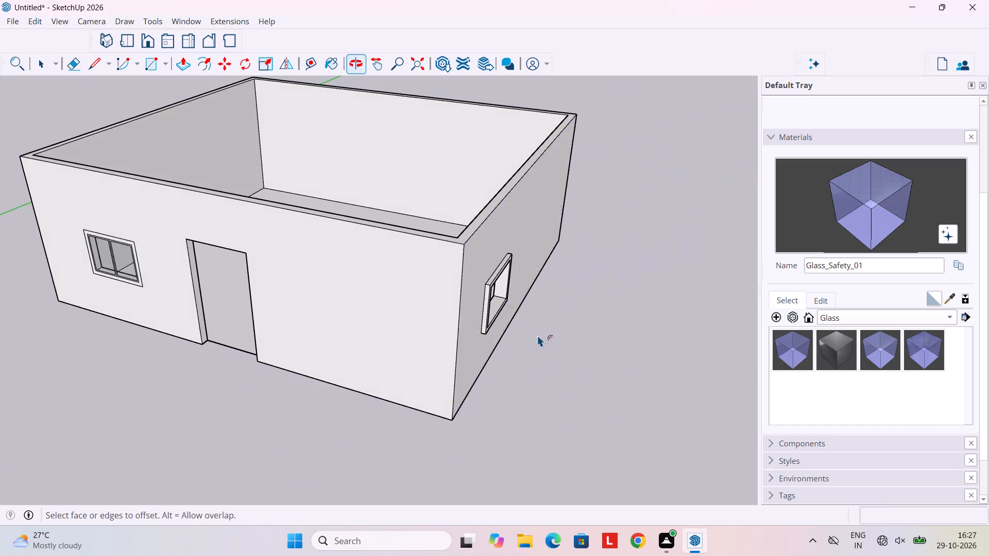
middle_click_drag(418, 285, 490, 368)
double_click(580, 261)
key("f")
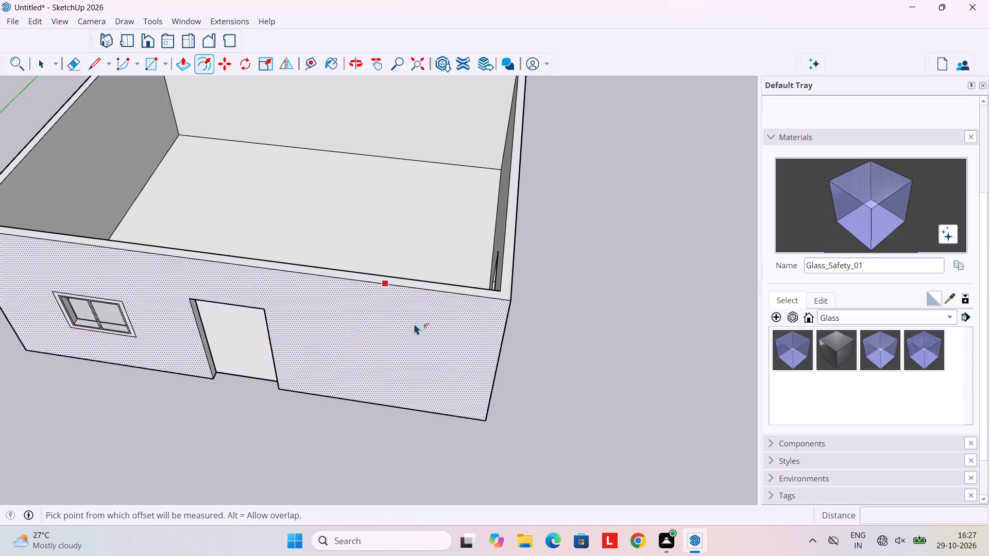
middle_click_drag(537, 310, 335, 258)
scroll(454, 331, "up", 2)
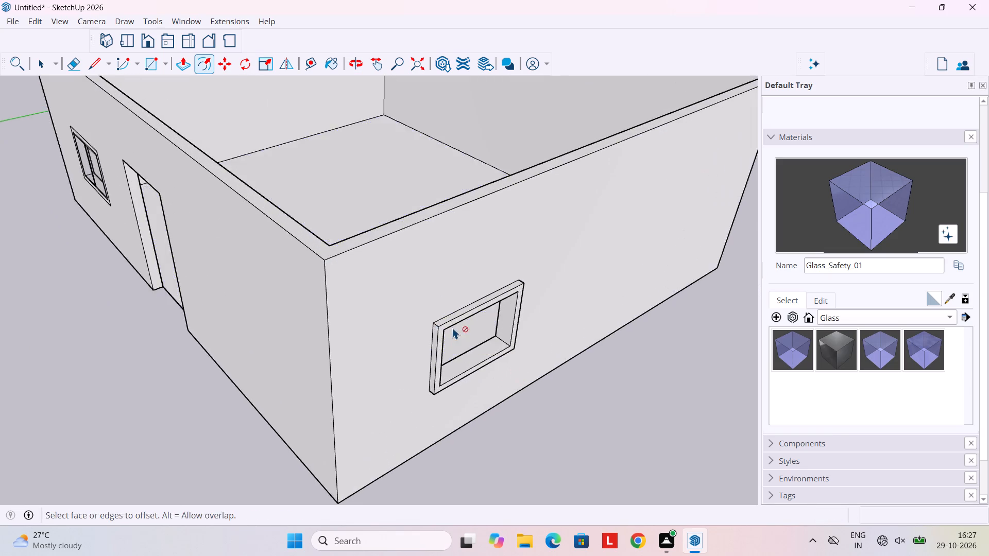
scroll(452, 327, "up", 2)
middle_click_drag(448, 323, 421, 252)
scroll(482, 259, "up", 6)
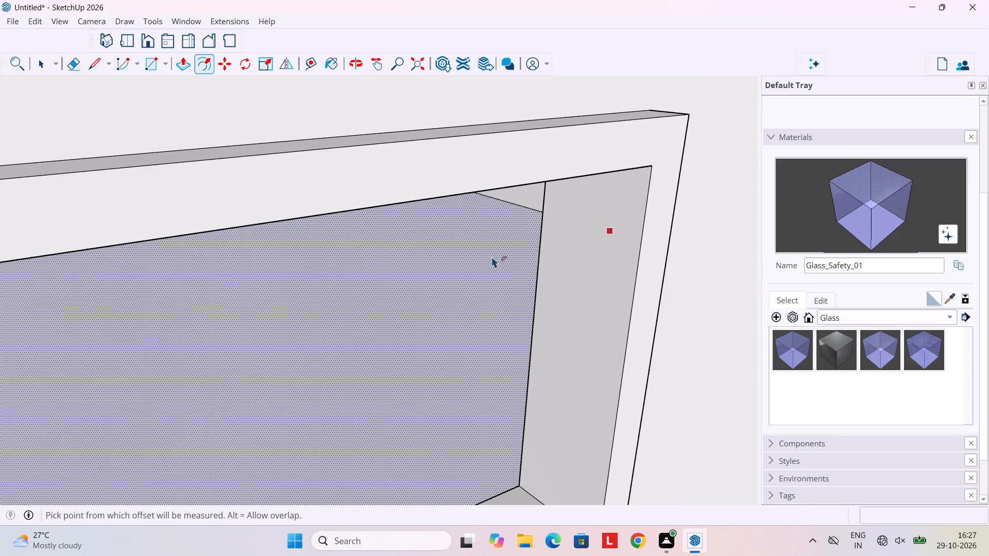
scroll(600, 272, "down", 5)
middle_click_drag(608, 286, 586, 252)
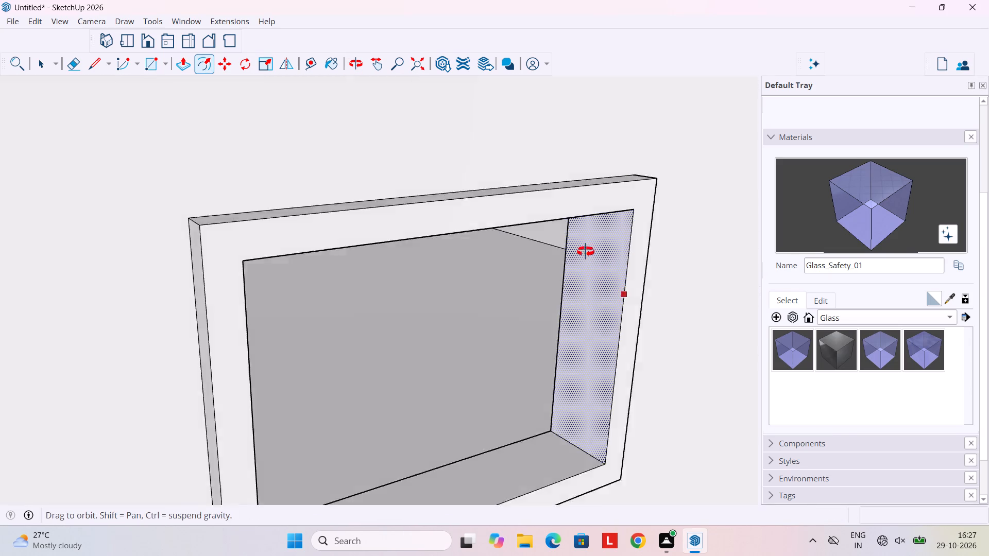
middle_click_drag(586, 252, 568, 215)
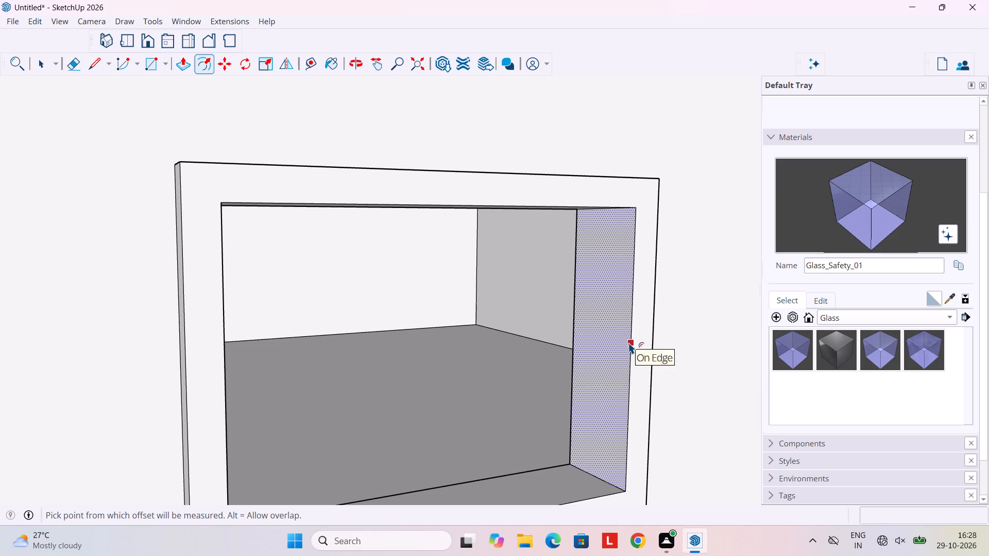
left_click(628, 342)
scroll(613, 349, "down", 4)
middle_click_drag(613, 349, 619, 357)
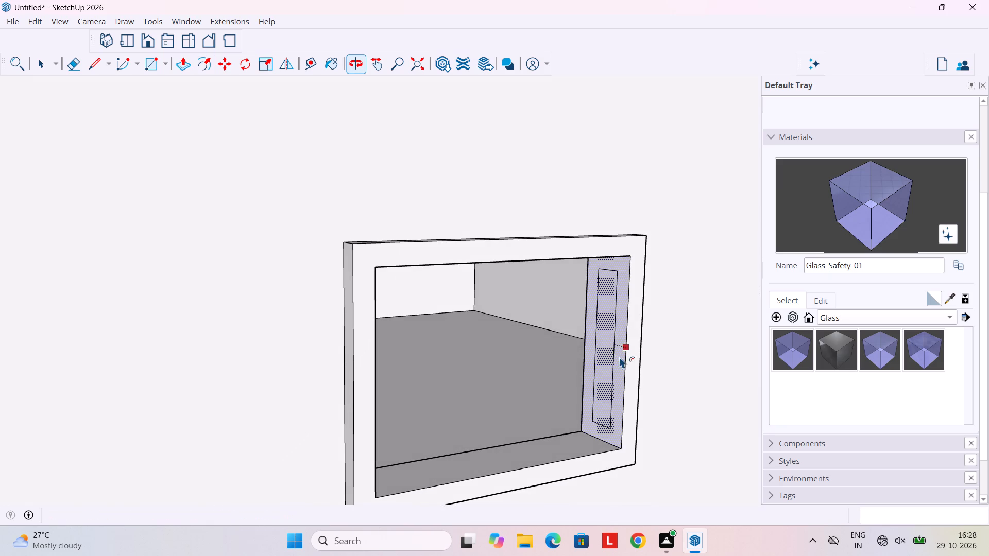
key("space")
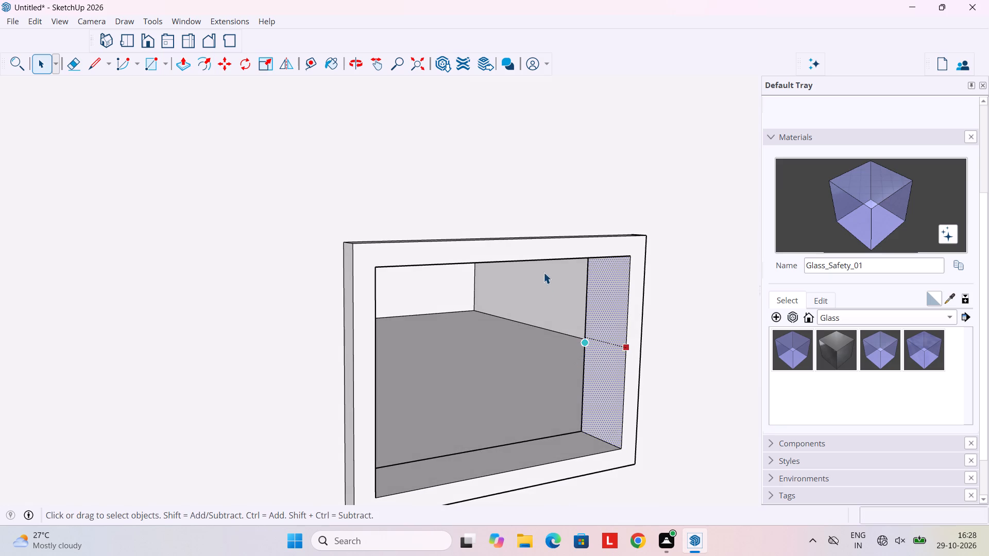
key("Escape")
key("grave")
Examine the side-wall window's frame and opening, including its reveals and the room seen through it.
middle_click_drag(603, 344, 708, 397)
scroll(508, 337, "down", 4)
middle_click_drag(487, 338, 718, 420)
middle_click_drag(475, 318, 224, 242)
middle_click_drag(456, 294, 247, 183)
scroll(349, 256, "up", 2)
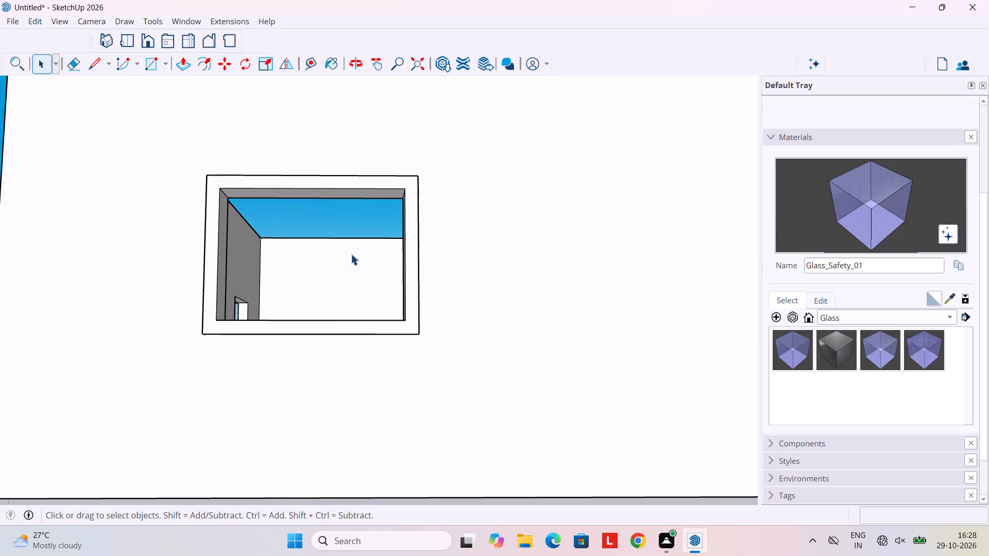
middle_click_drag(351, 254, 374, 309)
scroll(374, 309, "up", 1)
scroll(374, 308, "down", 5)
middle_click_drag(375, 317, 370, 282)
scroll(370, 282, "down", 5)
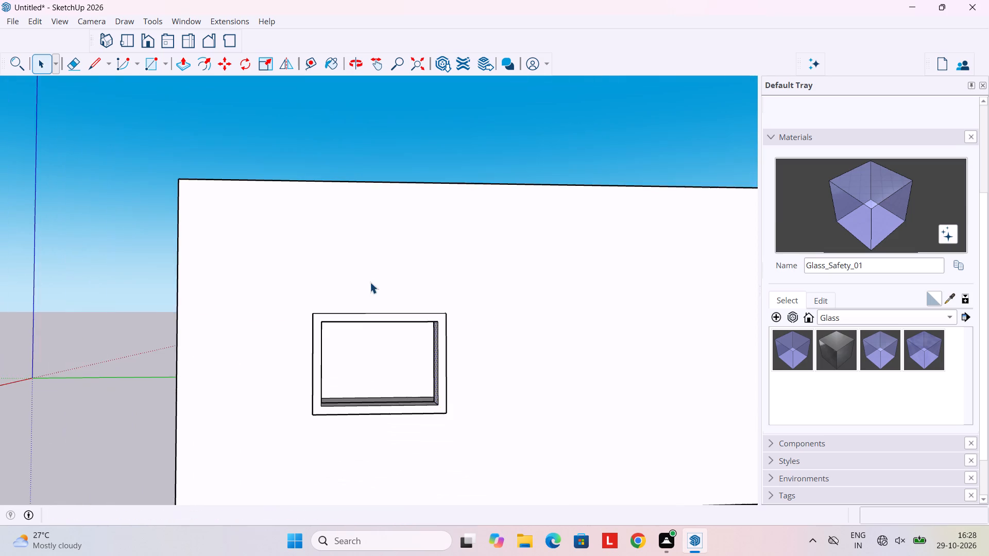
scroll(374, 311, "up", 3)
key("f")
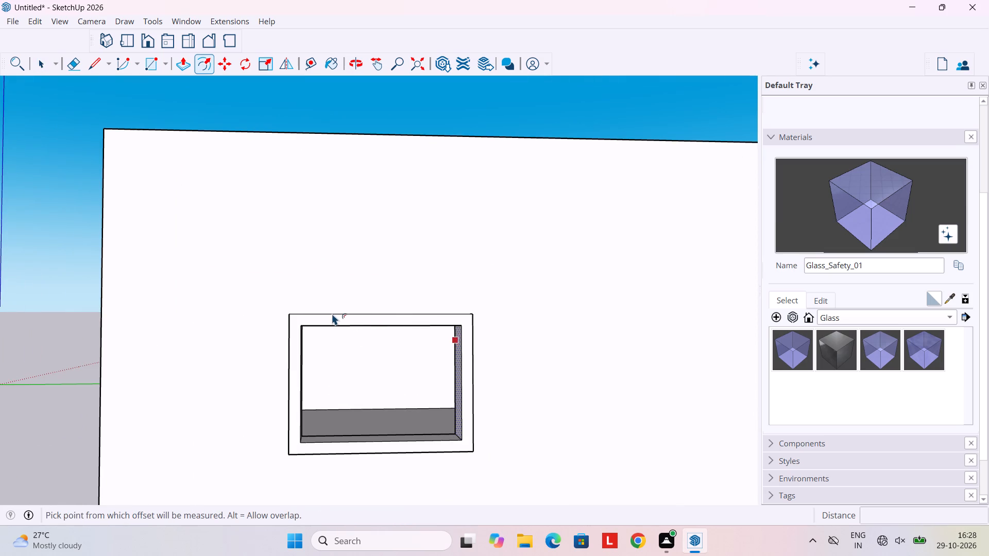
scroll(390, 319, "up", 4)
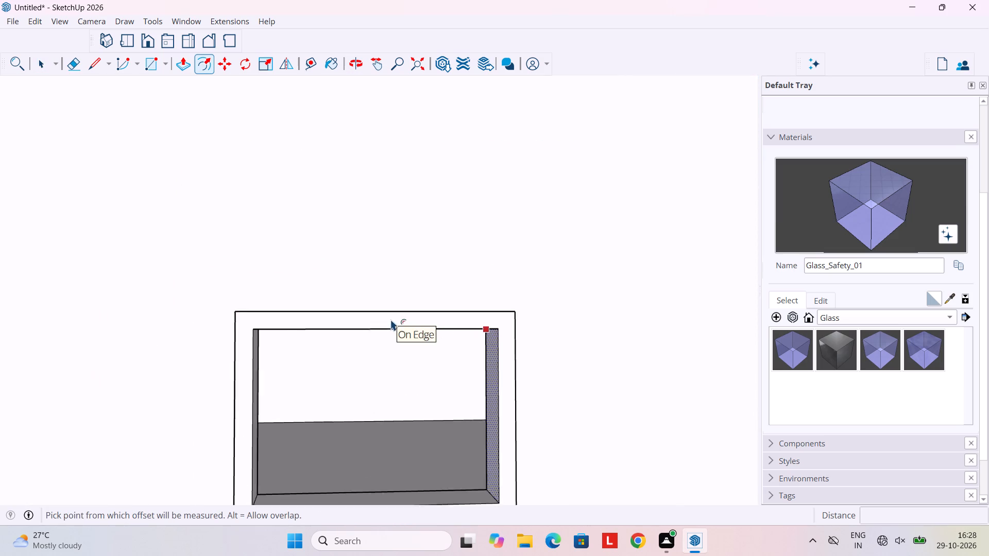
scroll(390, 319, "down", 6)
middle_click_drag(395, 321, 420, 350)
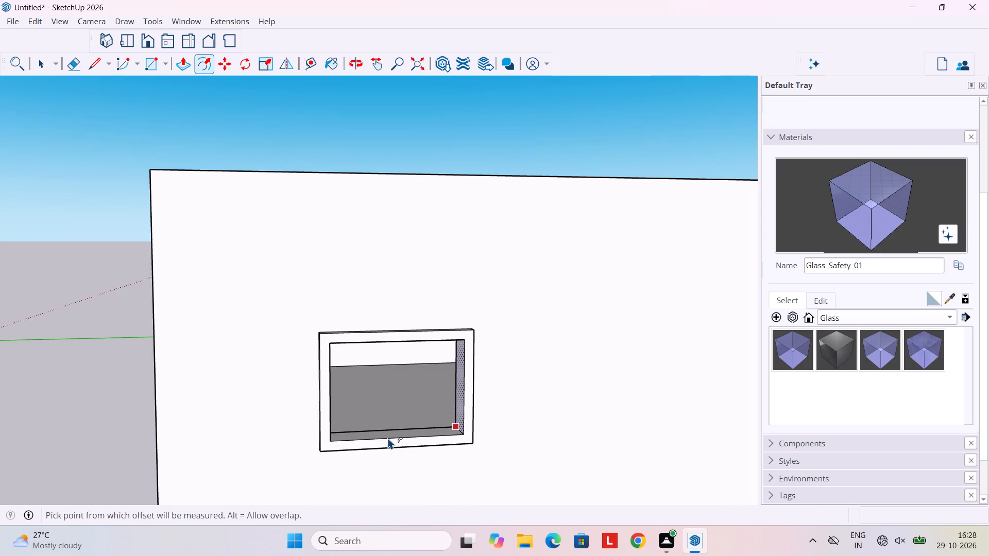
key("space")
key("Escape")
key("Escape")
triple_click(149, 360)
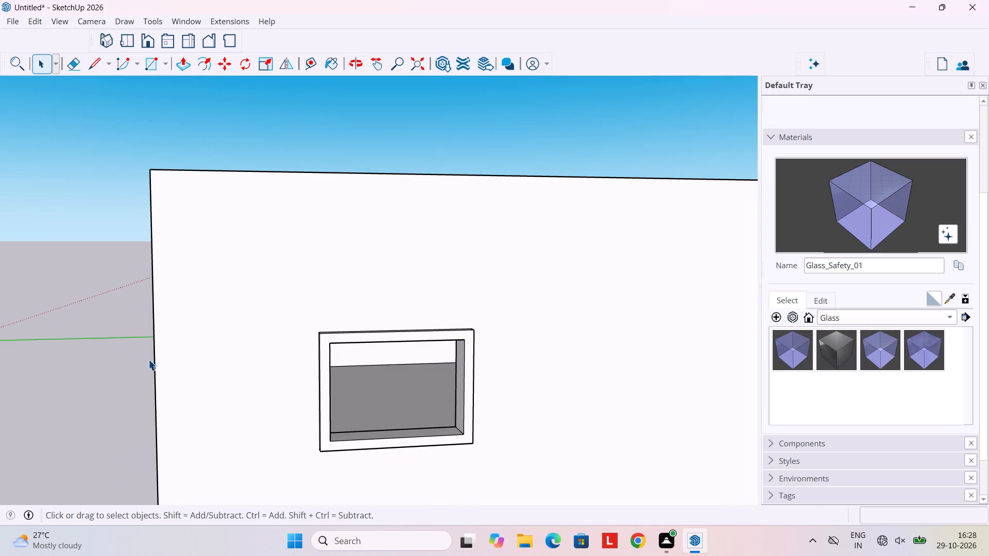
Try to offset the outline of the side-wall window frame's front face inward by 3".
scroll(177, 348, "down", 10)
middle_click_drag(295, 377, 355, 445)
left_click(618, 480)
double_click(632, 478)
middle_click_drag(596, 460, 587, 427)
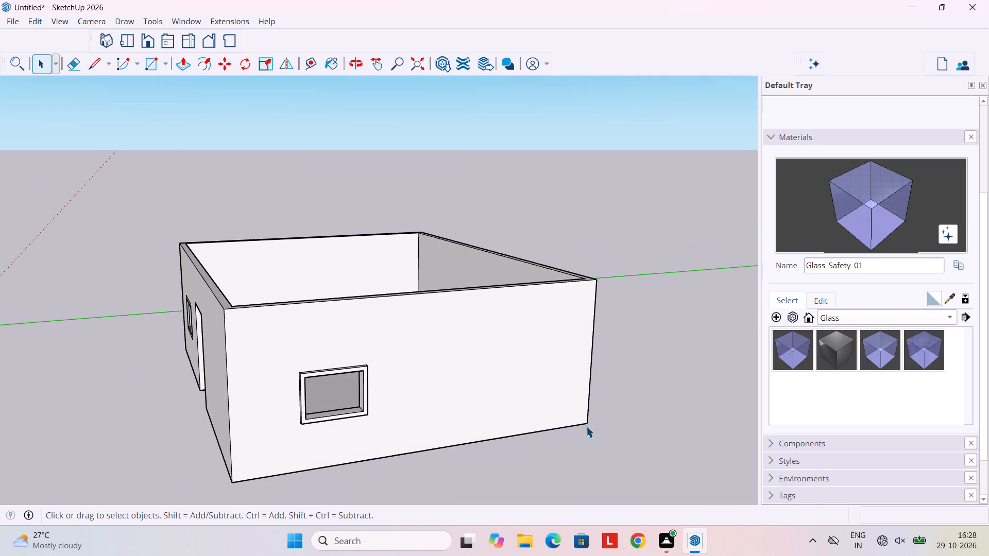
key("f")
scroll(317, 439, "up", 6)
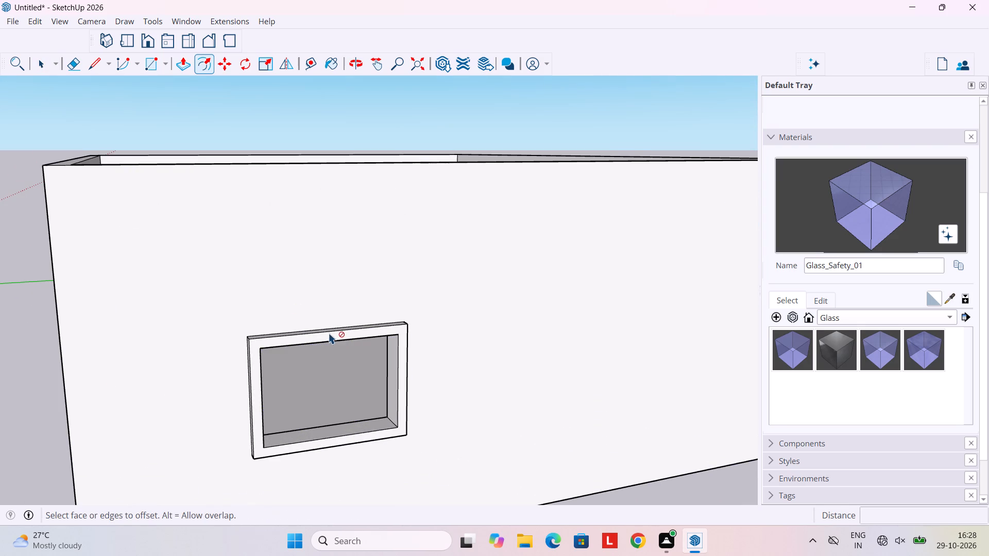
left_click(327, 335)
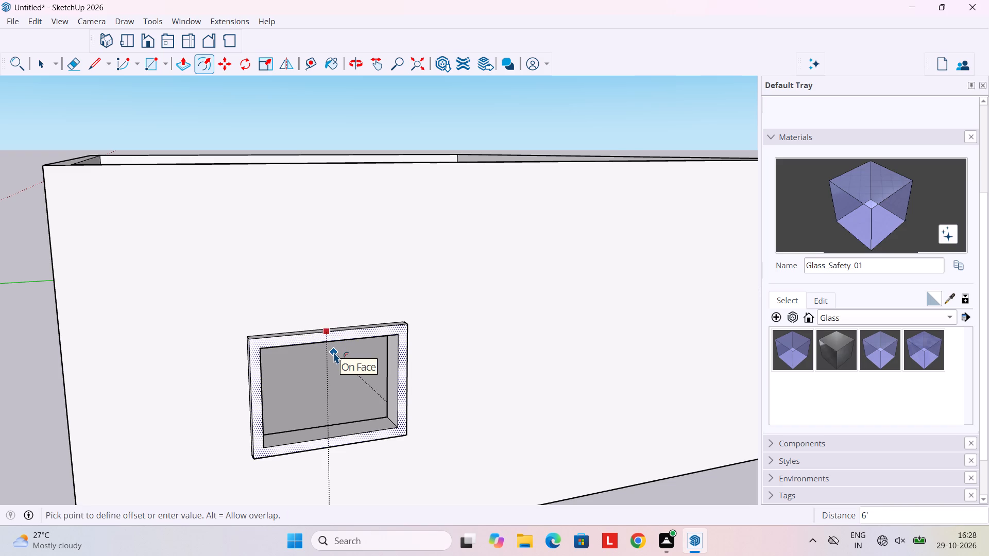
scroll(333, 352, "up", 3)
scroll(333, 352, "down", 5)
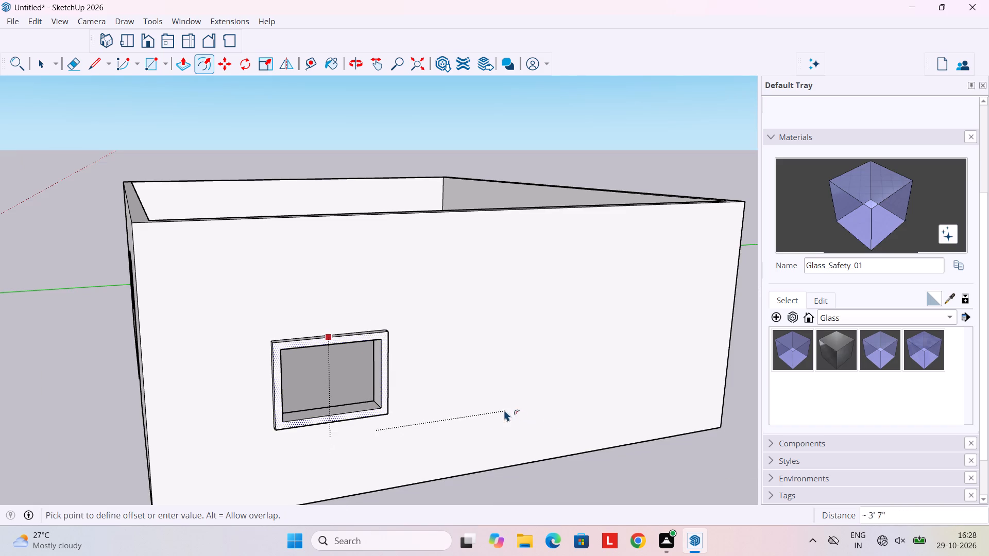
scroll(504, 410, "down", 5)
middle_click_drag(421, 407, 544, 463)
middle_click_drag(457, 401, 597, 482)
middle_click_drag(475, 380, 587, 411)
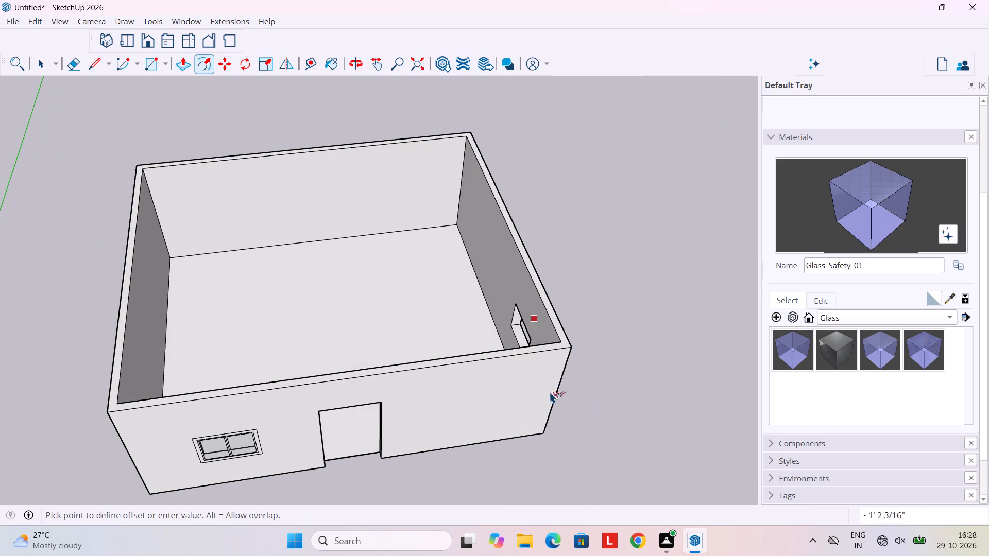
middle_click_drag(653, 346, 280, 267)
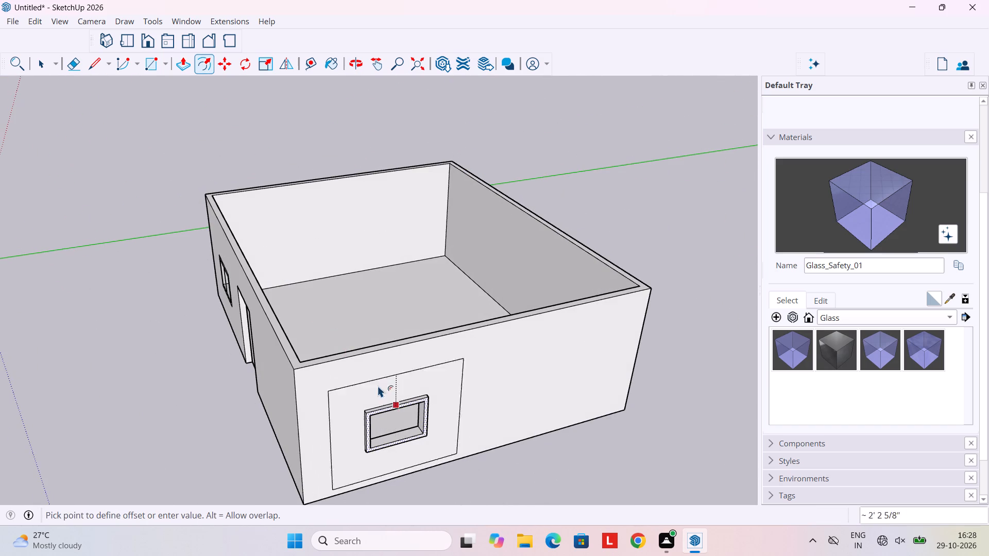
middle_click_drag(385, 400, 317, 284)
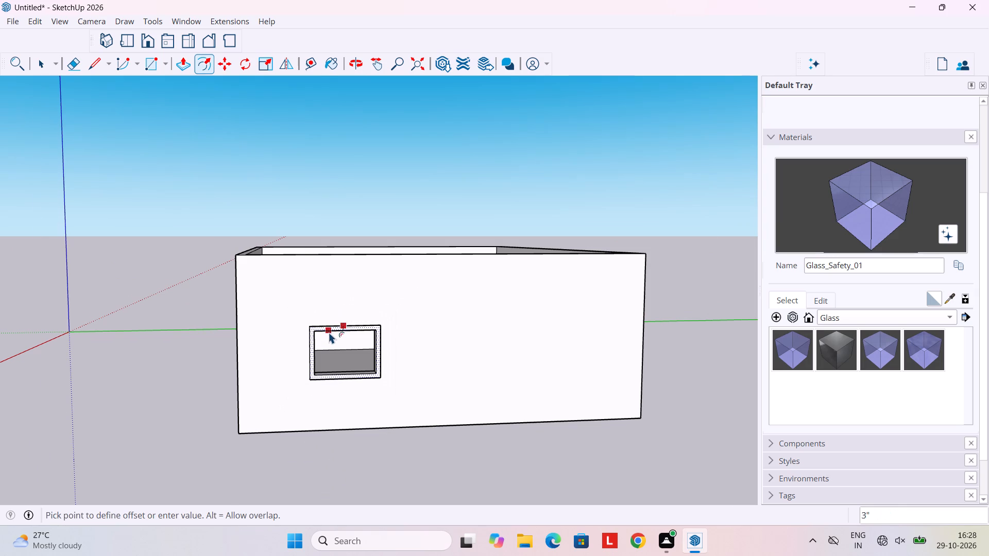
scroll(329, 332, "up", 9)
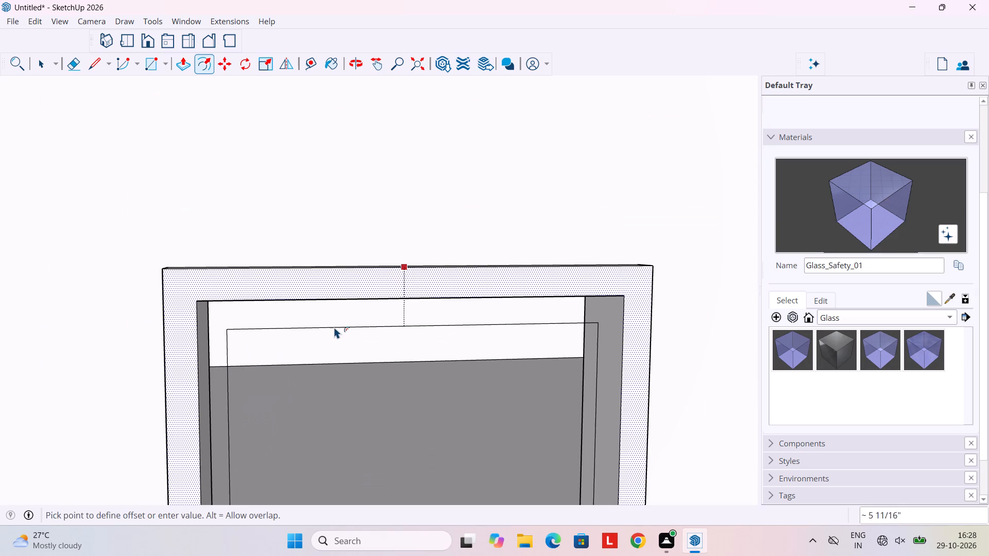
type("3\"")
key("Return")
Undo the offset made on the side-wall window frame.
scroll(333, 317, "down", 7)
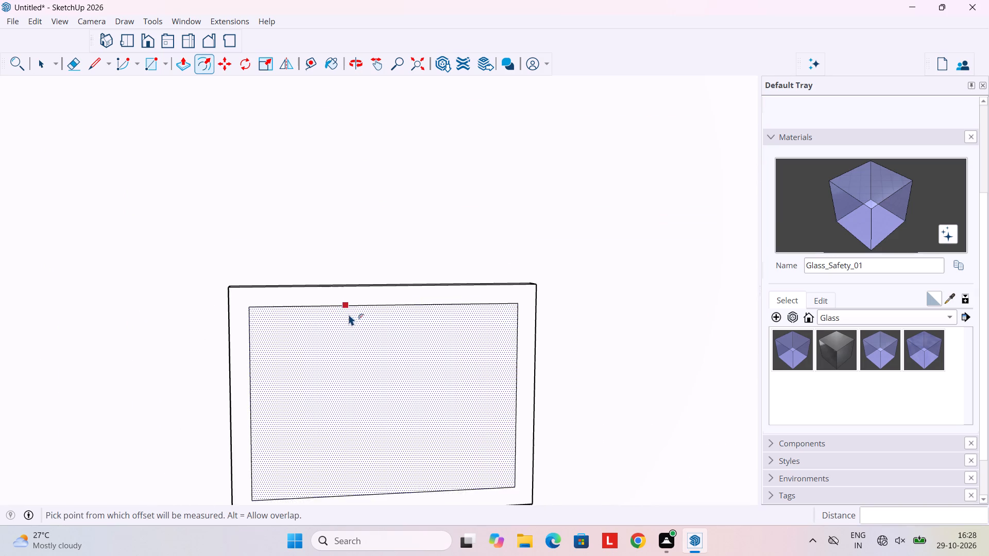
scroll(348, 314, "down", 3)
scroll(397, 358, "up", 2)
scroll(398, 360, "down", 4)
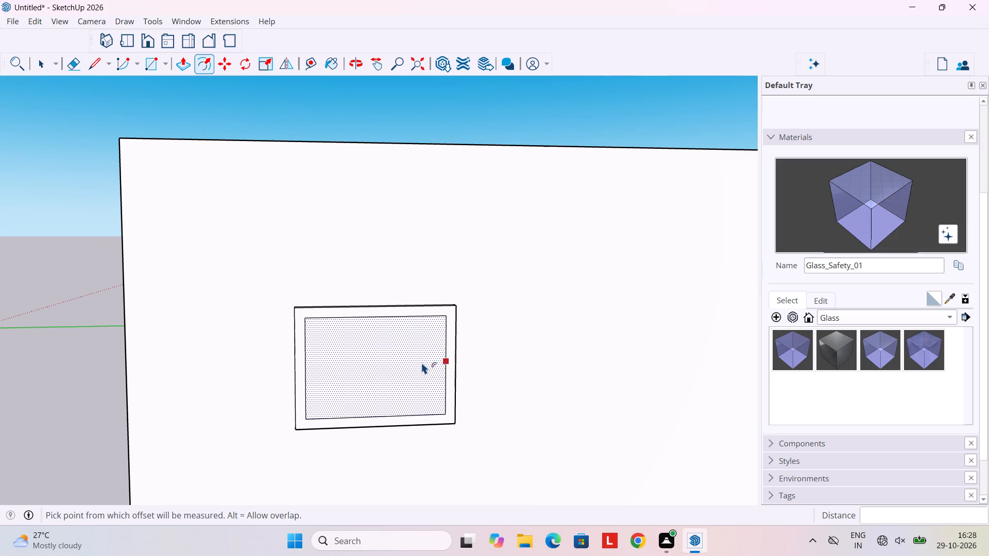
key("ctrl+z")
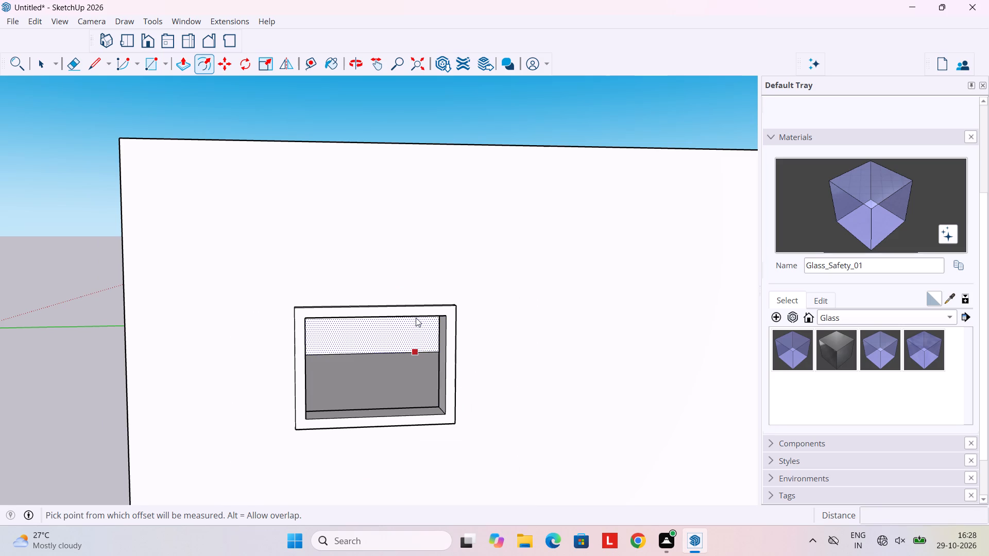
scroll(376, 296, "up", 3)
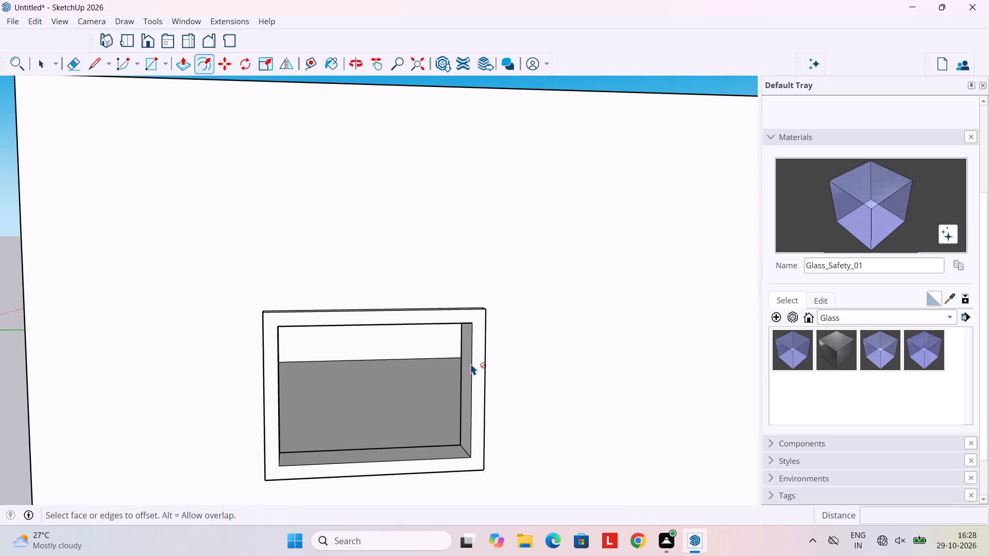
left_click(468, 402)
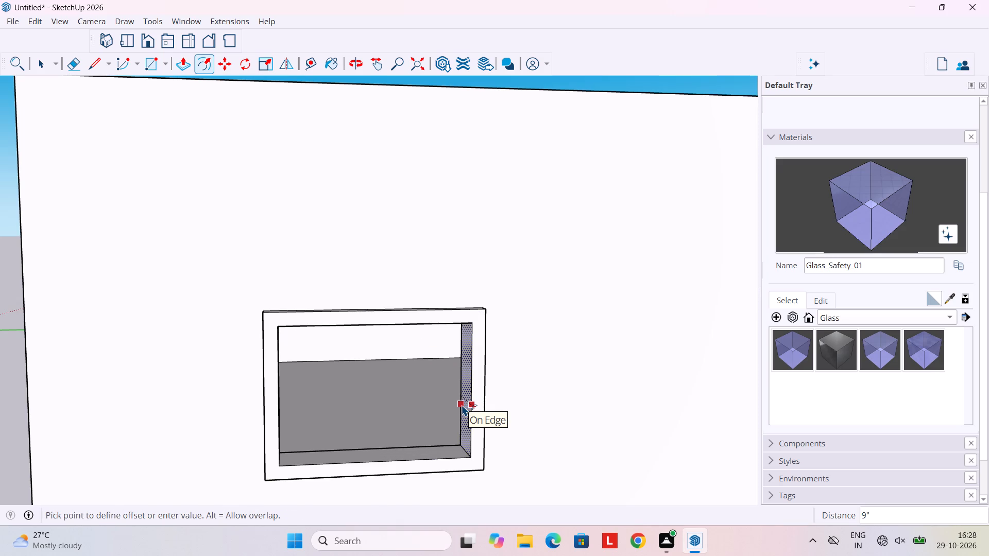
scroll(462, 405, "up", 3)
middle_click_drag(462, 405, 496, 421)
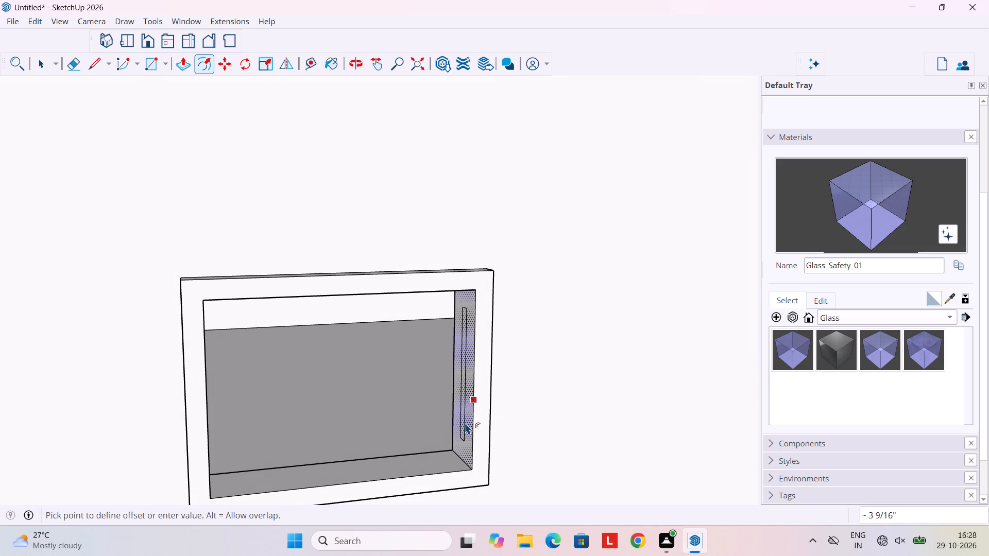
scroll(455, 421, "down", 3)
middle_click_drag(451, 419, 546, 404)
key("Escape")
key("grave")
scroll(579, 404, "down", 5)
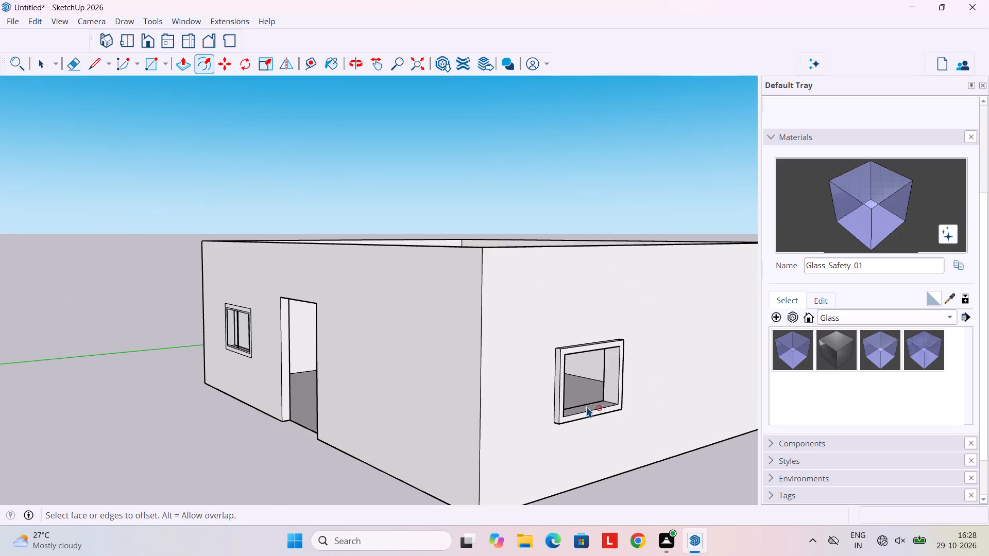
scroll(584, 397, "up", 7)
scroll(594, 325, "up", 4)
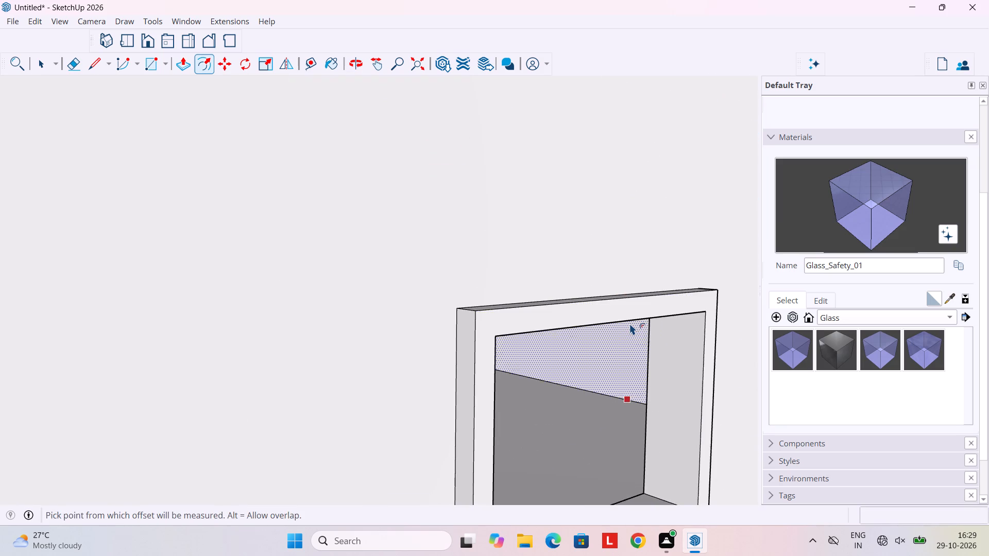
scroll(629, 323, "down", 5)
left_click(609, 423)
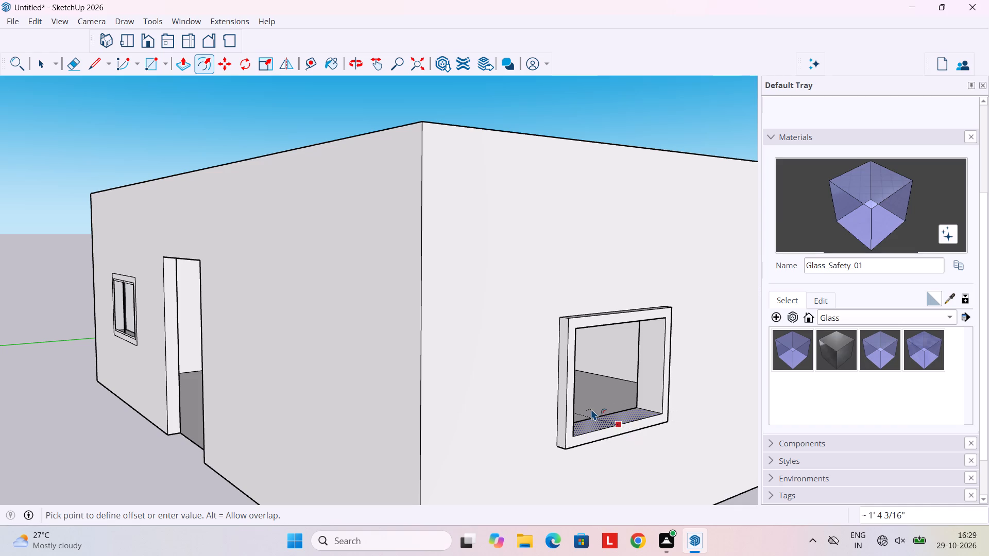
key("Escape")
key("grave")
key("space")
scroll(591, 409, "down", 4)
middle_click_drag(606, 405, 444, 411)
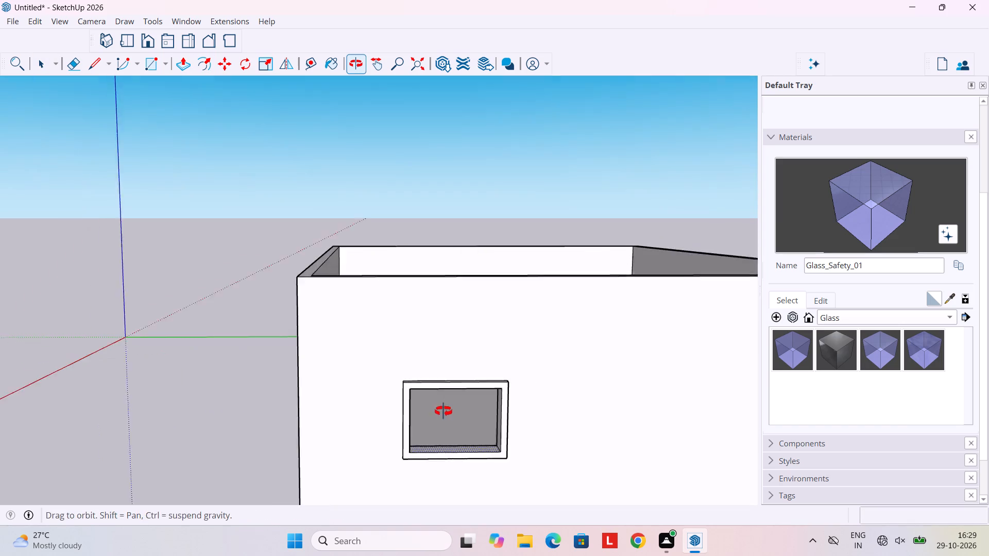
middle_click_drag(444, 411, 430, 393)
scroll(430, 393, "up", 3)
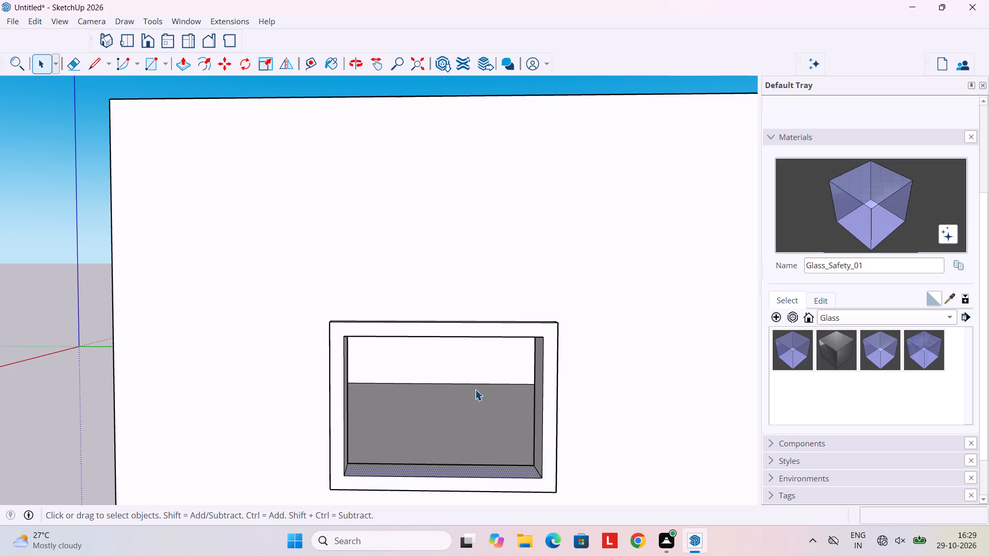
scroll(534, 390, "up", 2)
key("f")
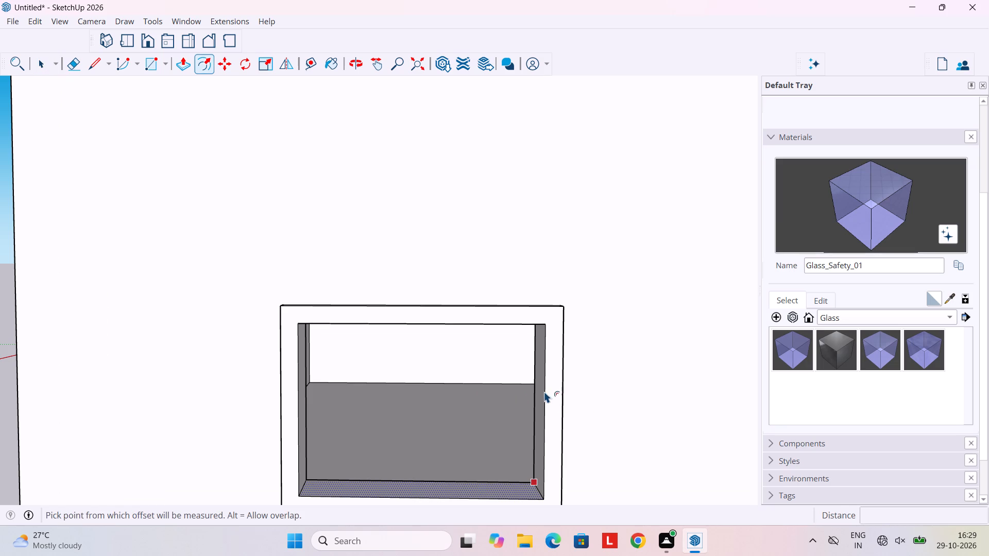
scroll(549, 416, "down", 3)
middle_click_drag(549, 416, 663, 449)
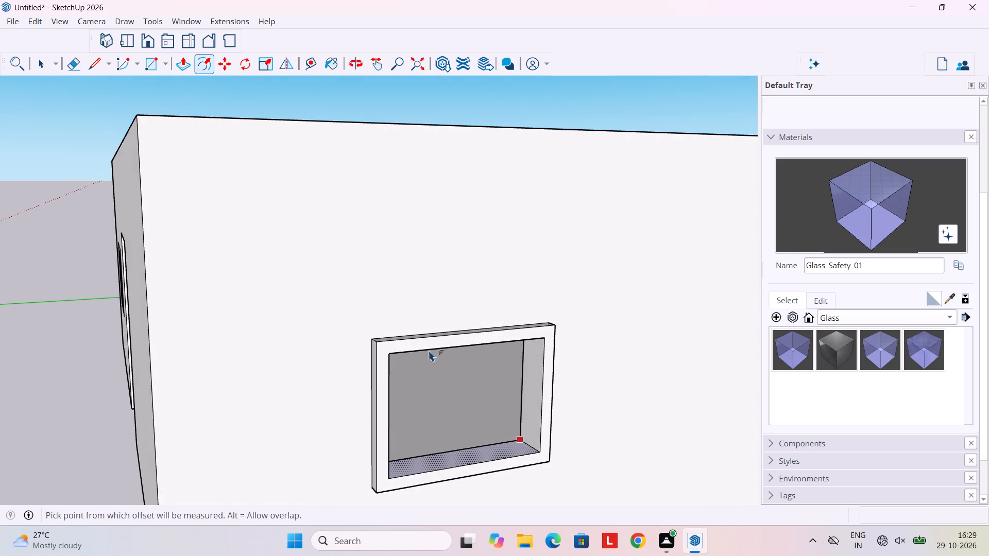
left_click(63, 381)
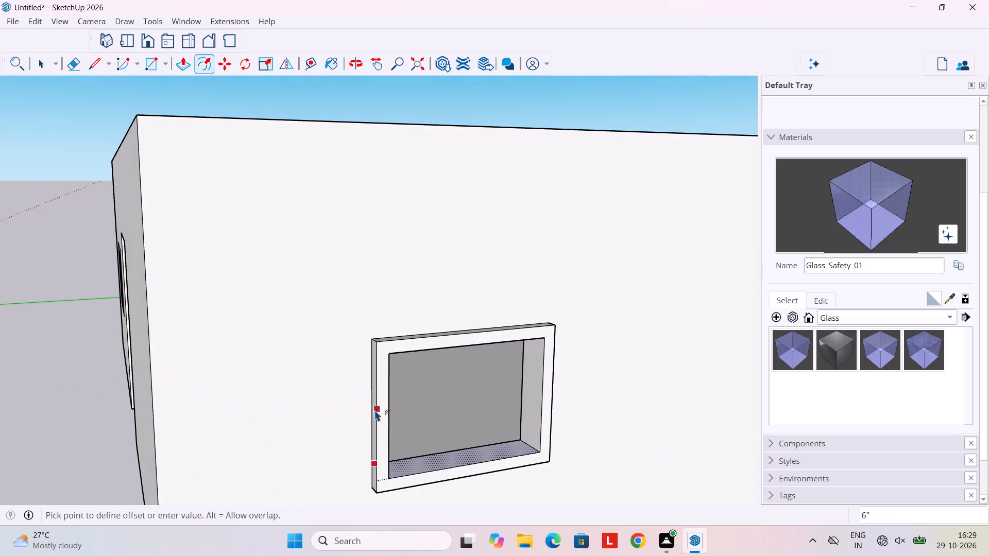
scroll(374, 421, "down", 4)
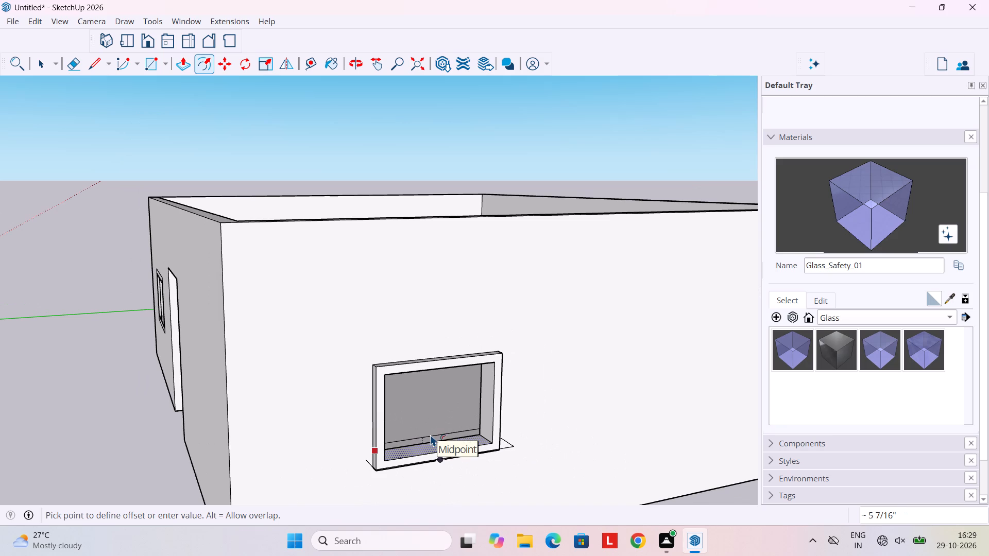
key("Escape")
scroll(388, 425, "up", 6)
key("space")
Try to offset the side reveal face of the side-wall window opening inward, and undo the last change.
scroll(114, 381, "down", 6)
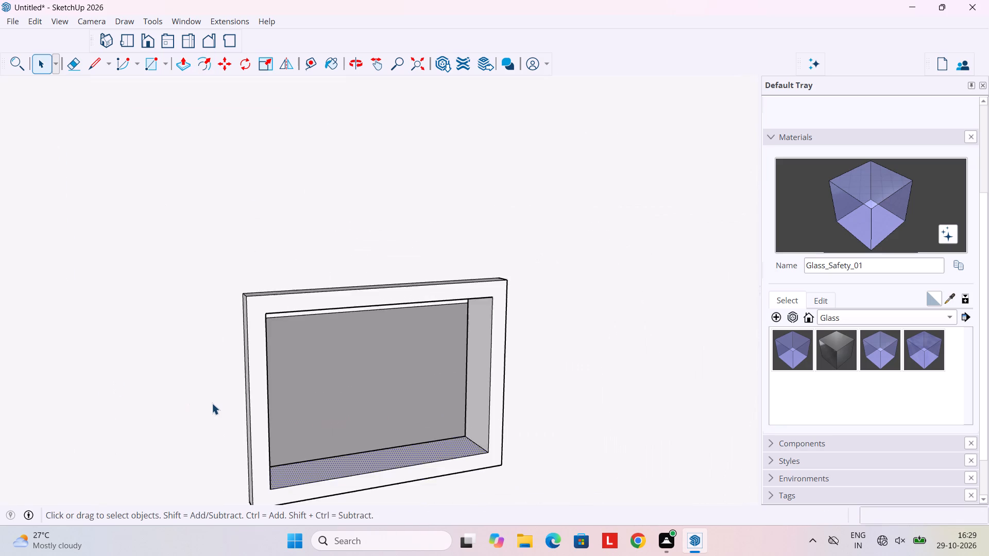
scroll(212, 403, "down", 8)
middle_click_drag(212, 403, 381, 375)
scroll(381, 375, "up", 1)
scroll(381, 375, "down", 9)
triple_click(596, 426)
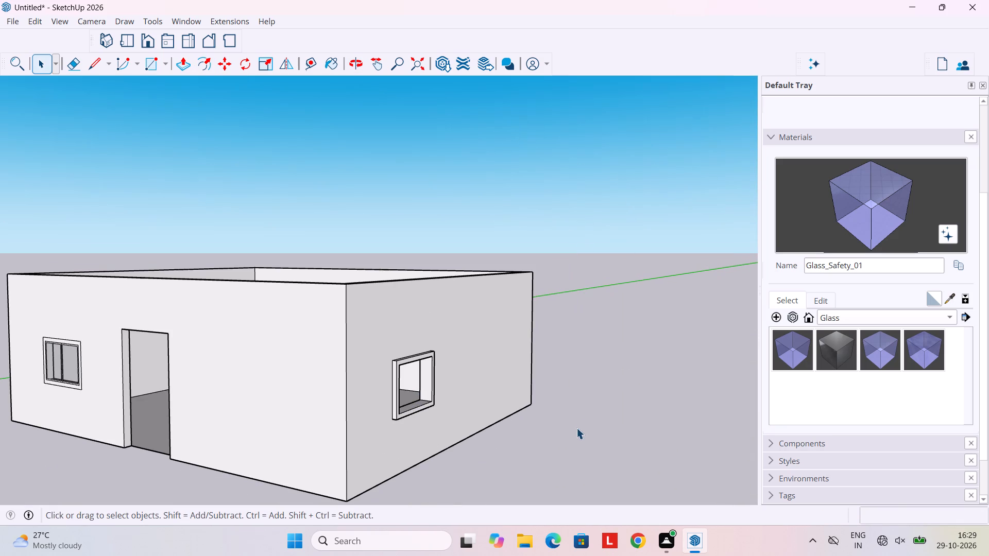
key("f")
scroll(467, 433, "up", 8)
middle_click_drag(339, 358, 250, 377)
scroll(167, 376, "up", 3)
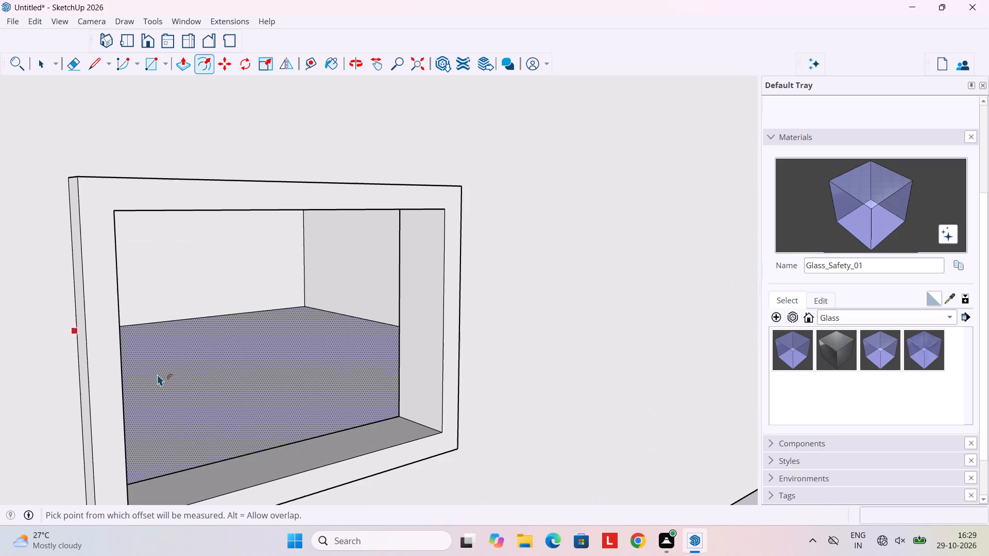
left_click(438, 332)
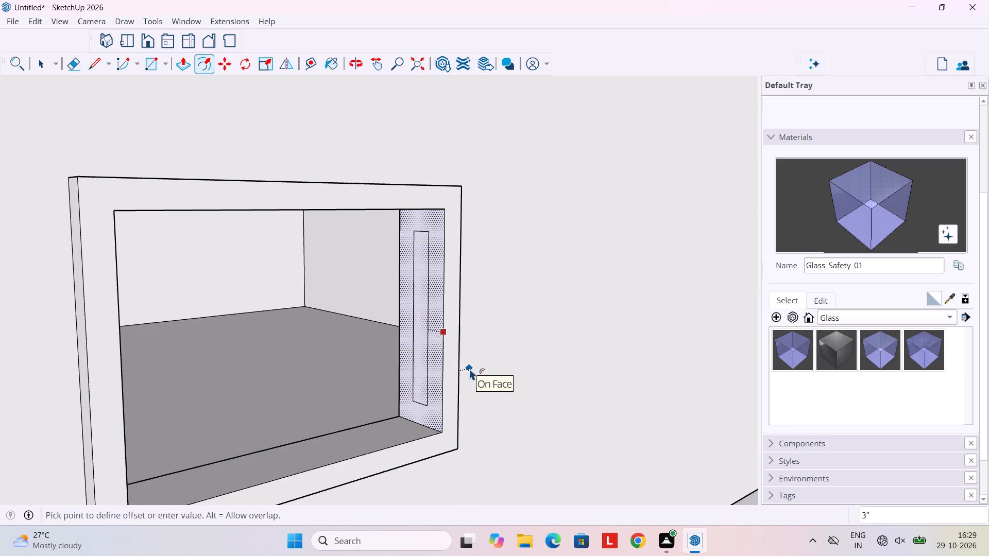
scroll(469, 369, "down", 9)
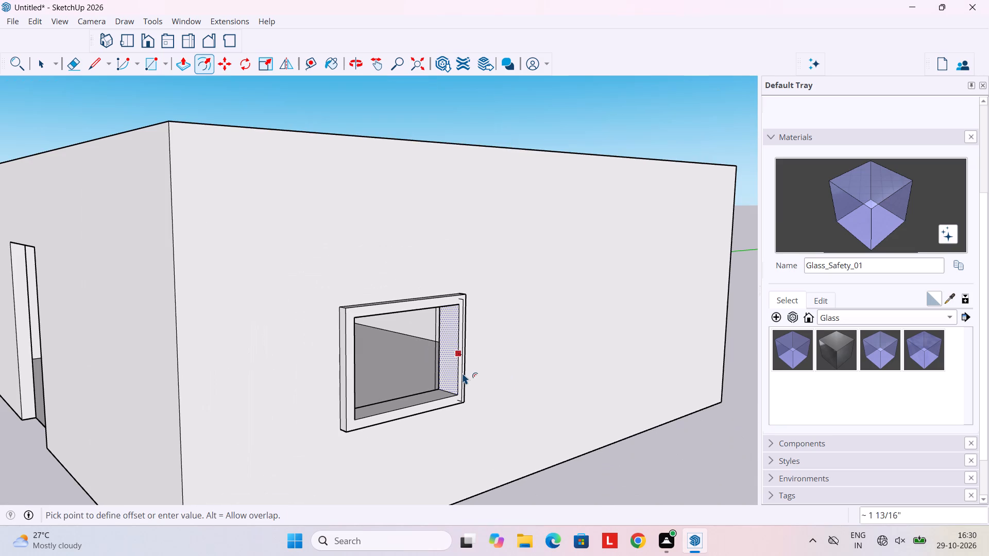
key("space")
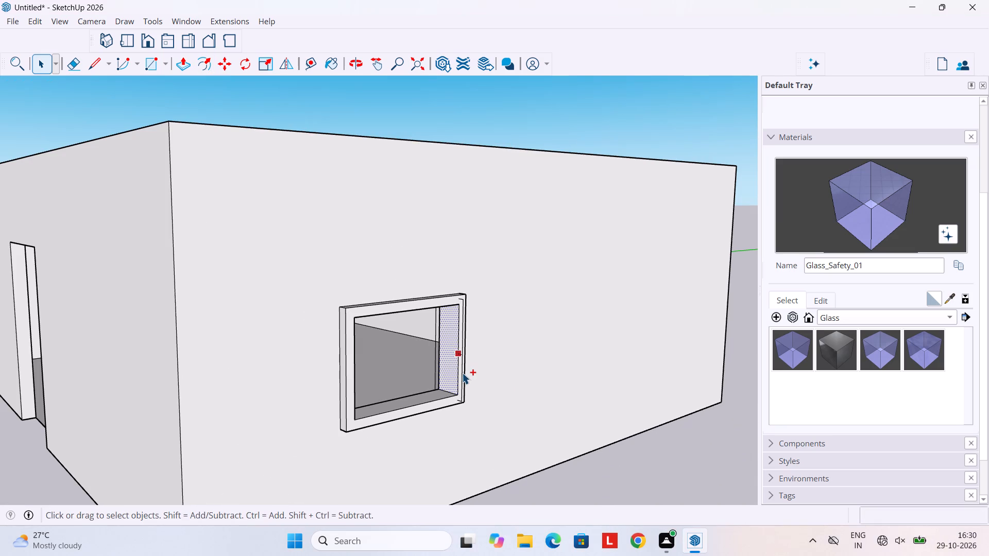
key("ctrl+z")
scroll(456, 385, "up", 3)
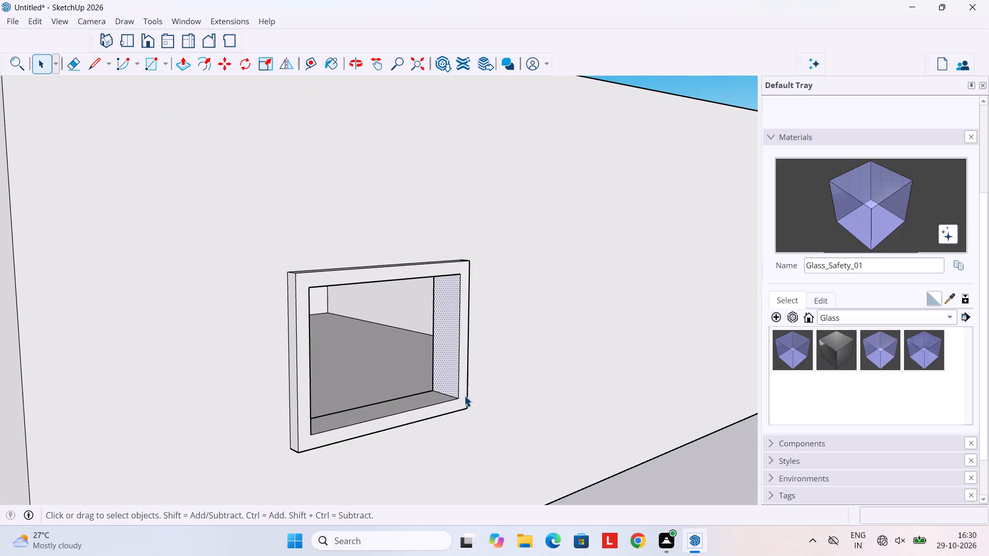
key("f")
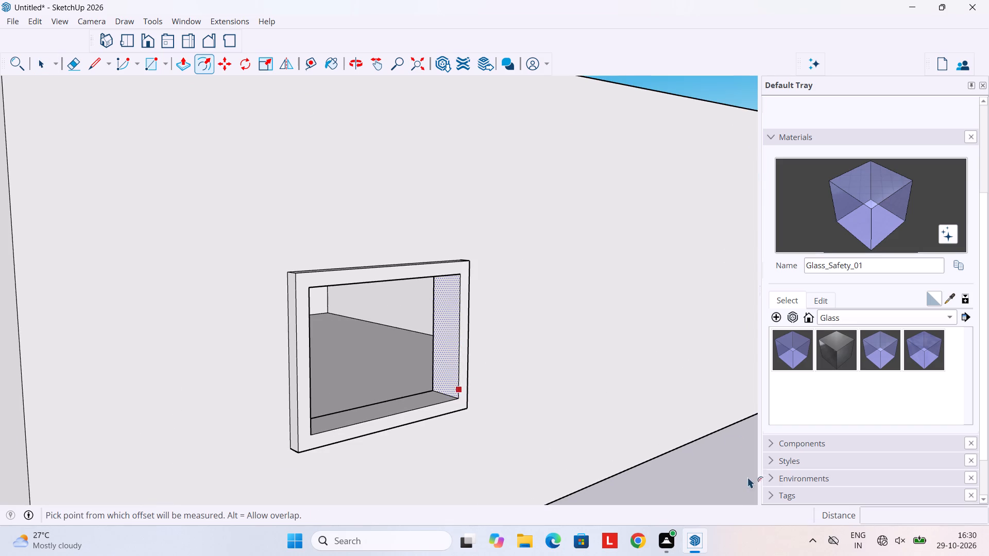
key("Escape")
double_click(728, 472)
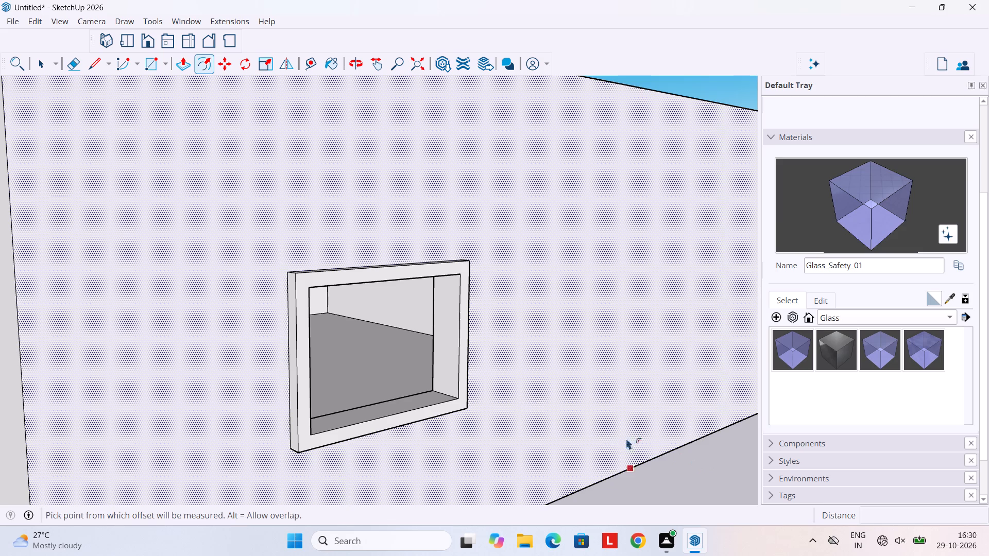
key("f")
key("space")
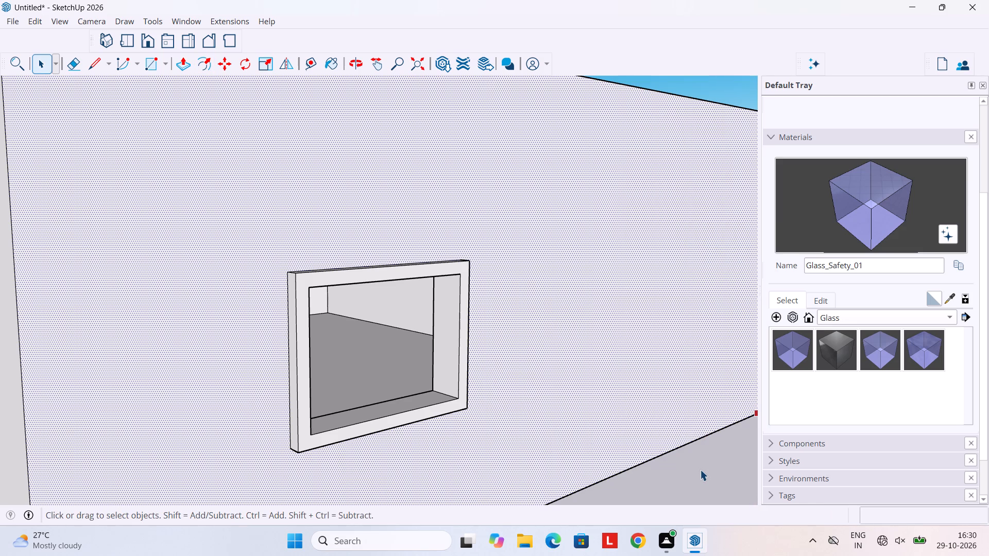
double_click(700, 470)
Examine the whole room from above and around, including the doorway, both windows and the surrounding walls.
scroll(700, 469, "down", 10)
middle_click_drag(700, 470, 663, 480)
scroll(647, 468, "down", 5)
middle_click_drag(559, 443, 523, 496)
scroll(532, 478, "down", 2)
middle_click_drag(505, 484, 180, 486)
scroll(251, 444, "up", 4)
middle_click_drag(373, 442, 206, 444)
scroll(205, 444, "down", 5)
middle_click_drag(206, 445, 453, 463)
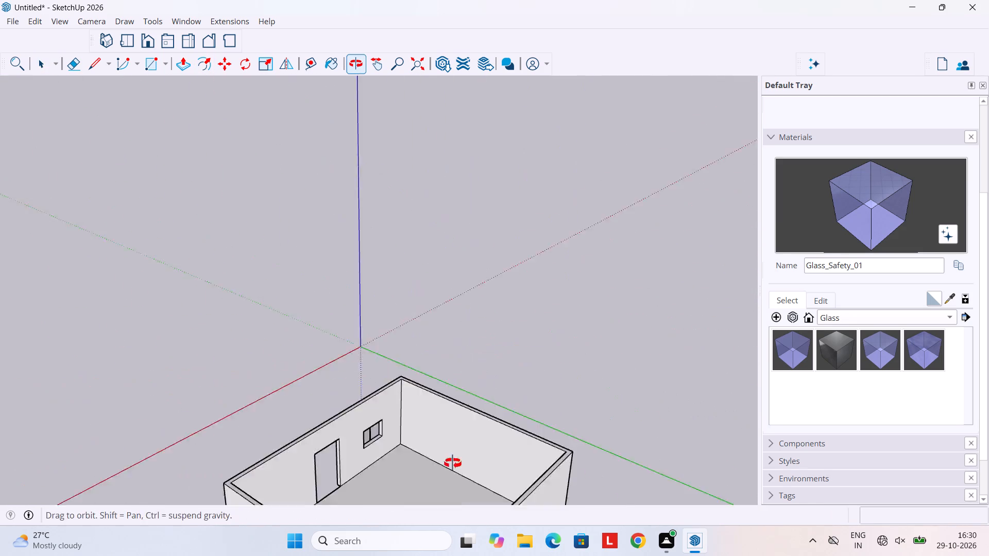
middle_click_drag(453, 463, 502, 456)
middle_click_drag(418, 455, 615, 403)
scroll(586, 425, "down", 4)
middle_click_drag(544, 449, 599, 401)
Delete the tiny stray edge on the front wall between the doorway and the corner.
scroll(575, 473, "up", 7)
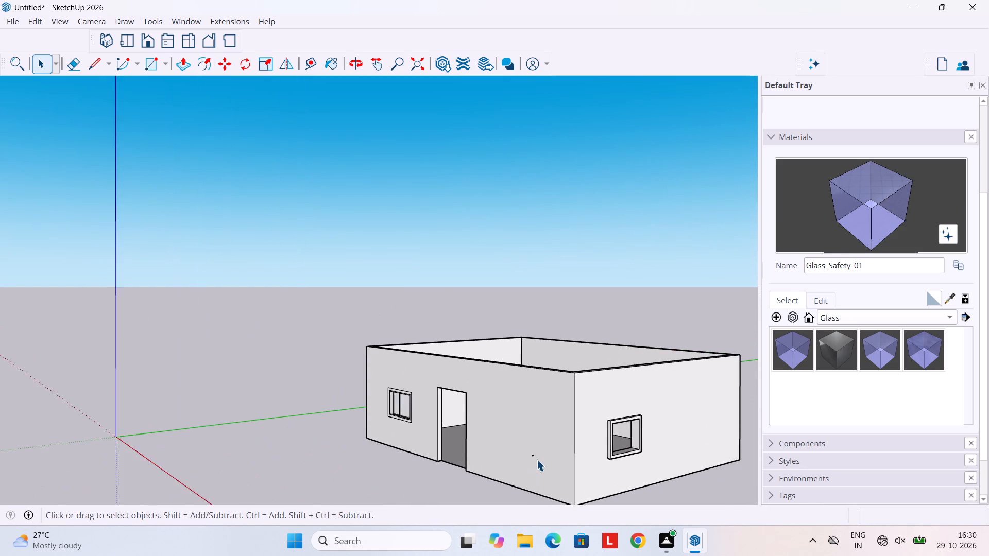
scroll(536, 457, "up", 3)
left_click(533, 454)
left_click(528, 456)
double_click(528, 456)
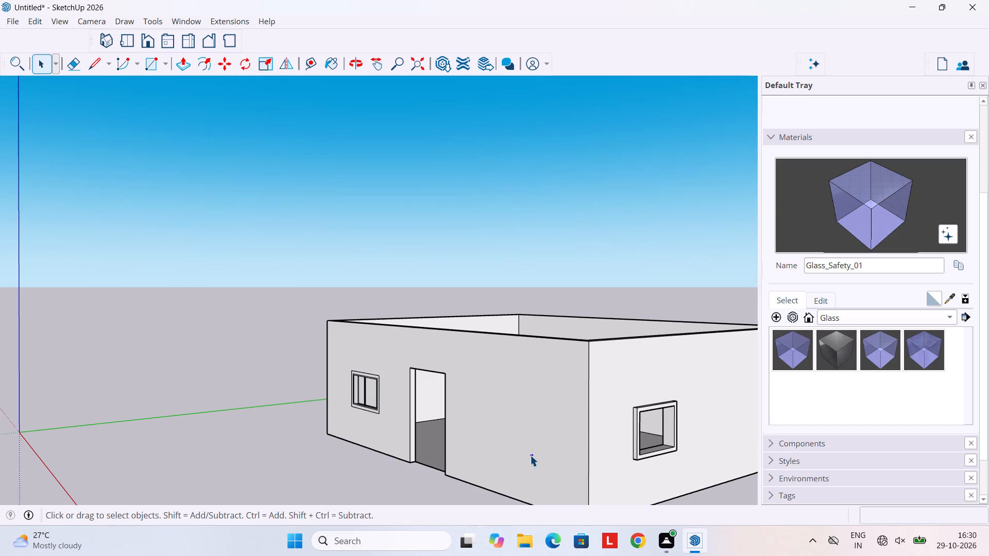
key("Delete")
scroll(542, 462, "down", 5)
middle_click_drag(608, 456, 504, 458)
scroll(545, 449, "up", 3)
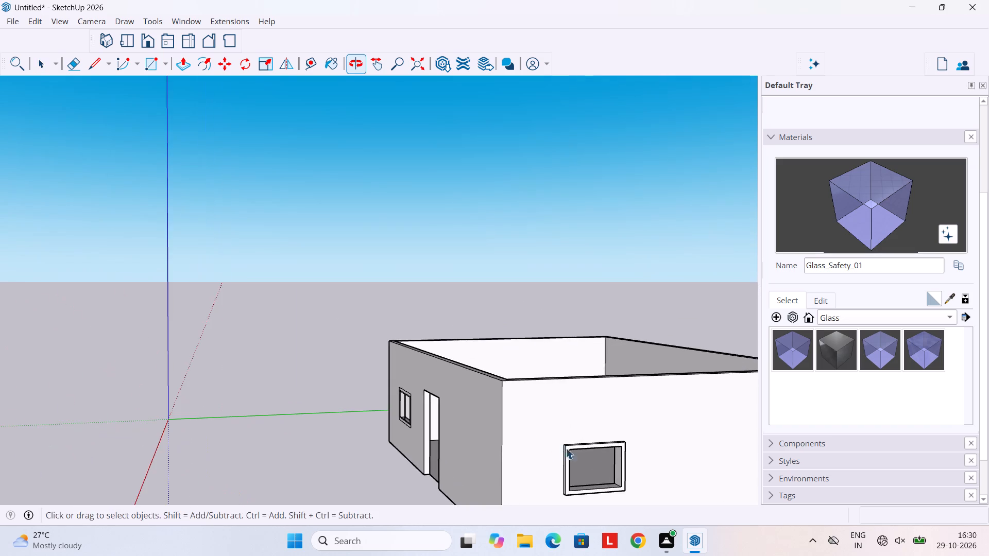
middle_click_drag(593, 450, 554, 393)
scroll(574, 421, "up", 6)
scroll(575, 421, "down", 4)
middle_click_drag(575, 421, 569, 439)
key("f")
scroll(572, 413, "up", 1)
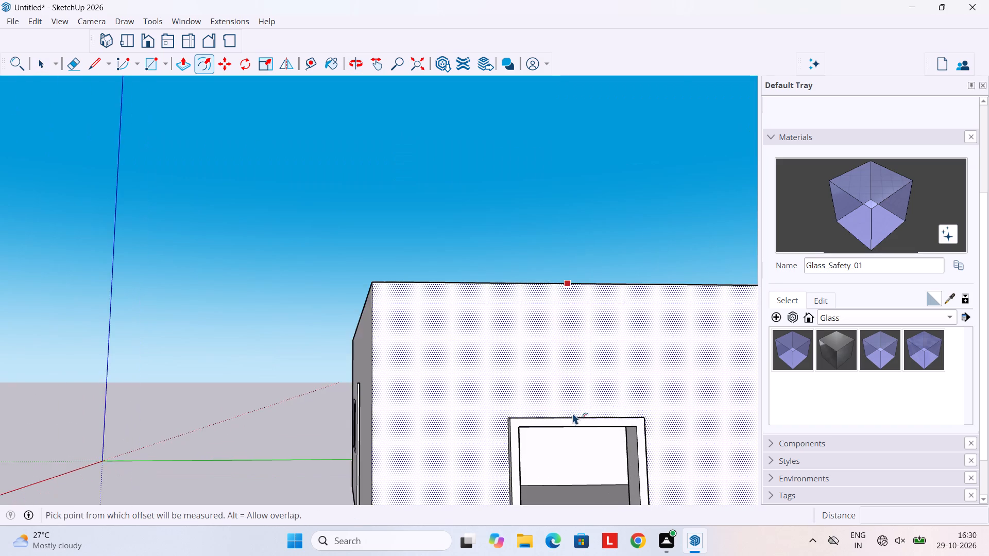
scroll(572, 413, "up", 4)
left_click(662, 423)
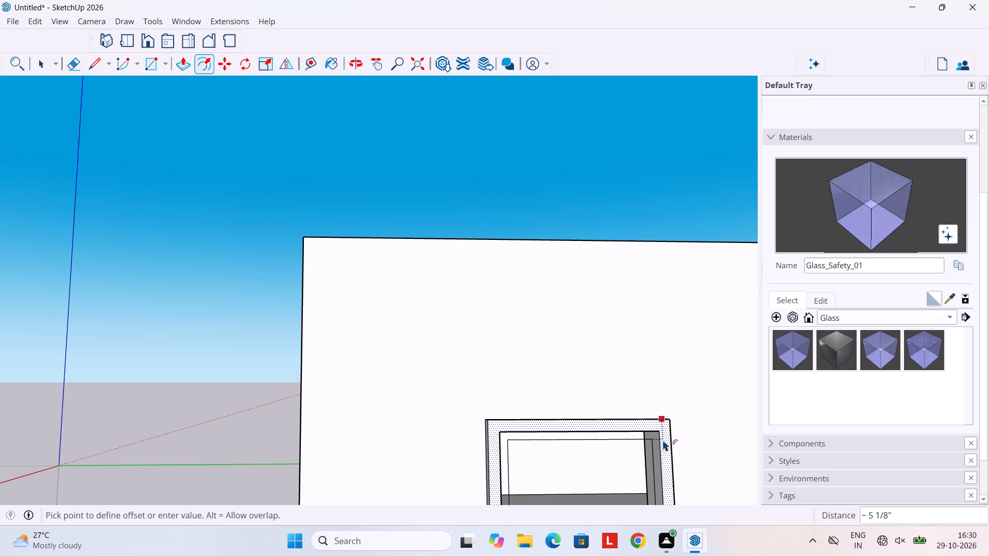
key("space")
Draw a horizontal line across the side-wall window opening between the midpoints of the frame's inner vertical edges to fill it with faces.
scroll(662, 440, "down", 3)
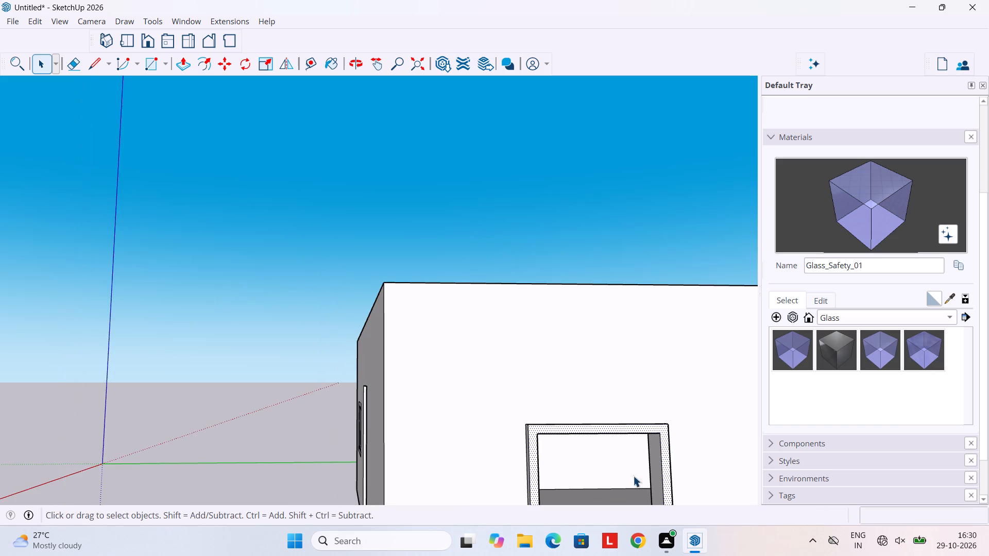
middle_click_drag(602, 466, 558, 383)
scroll(557, 383, "up", 1)
scroll(557, 383, "down", 4)
middle_click_drag(550, 389, 560, 454)
middle_click_drag(532, 406, 525, 332)
scroll(524, 332, "down", 5)
middle_click_drag(561, 380, 558, 388)
scroll(544, 364, "down", 4)
middle_click_drag(525, 347, 542, 439)
scroll(520, 394, "up", 7)
middle_click_drag(506, 347, 455, 389)
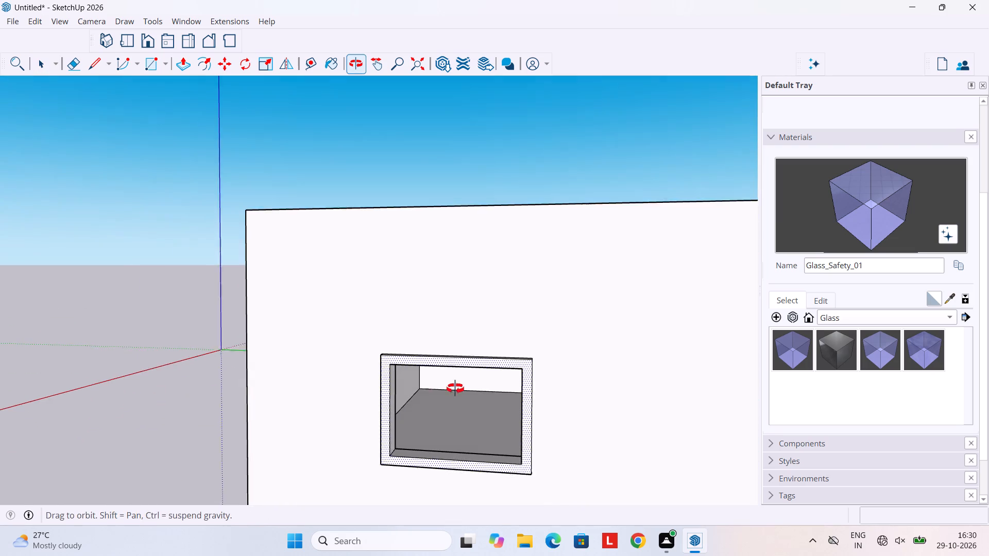
middle_click_drag(455, 389, 455, 389)
scroll(458, 392, "up", 1)
middle_click_drag(458, 392, 488, 381)
key("l")
scroll(484, 386, "up", 3)
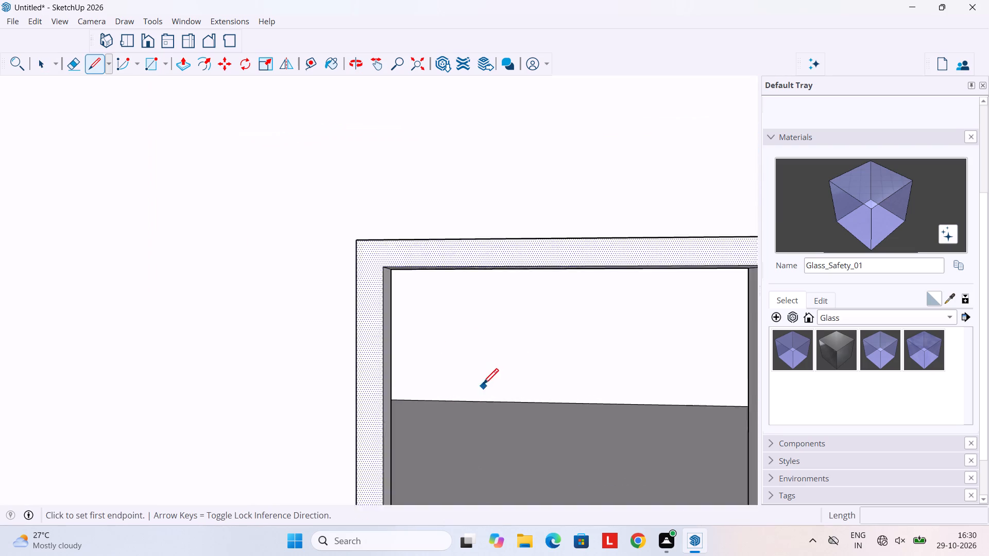
scroll(357, 386, "down", 3)
left_click(337, 401)
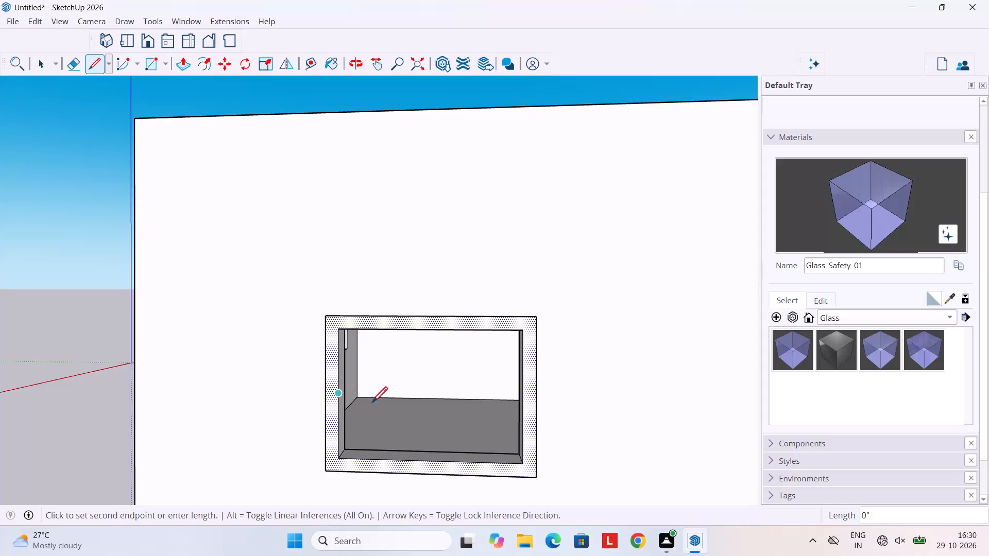
left_click(523, 401)
scroll(491, 401, "down", 1)
middle_click_drag(491, 401, 581, 453)
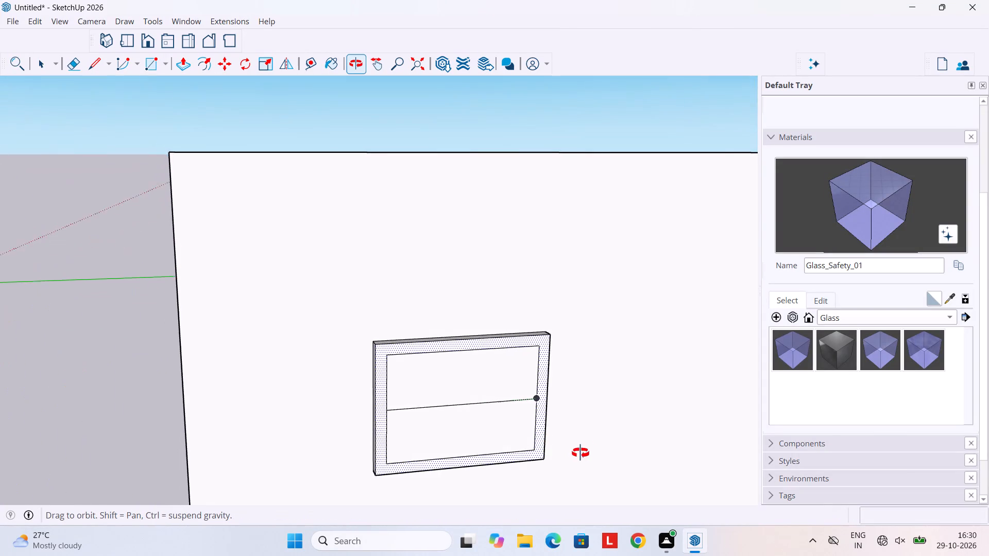
middle_click_drag(581, 453, 598, 431)
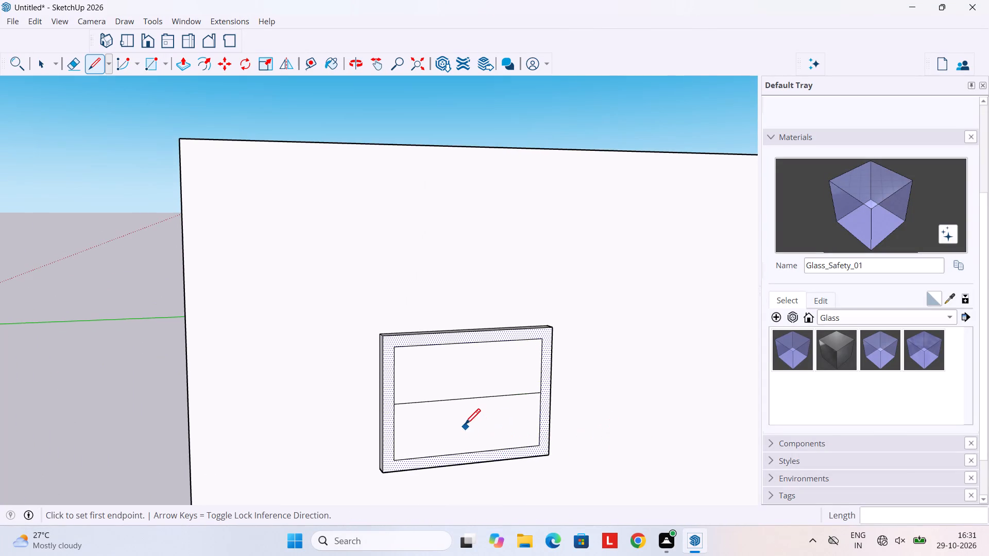
middle_click_drag(466, 424, 441, 410)
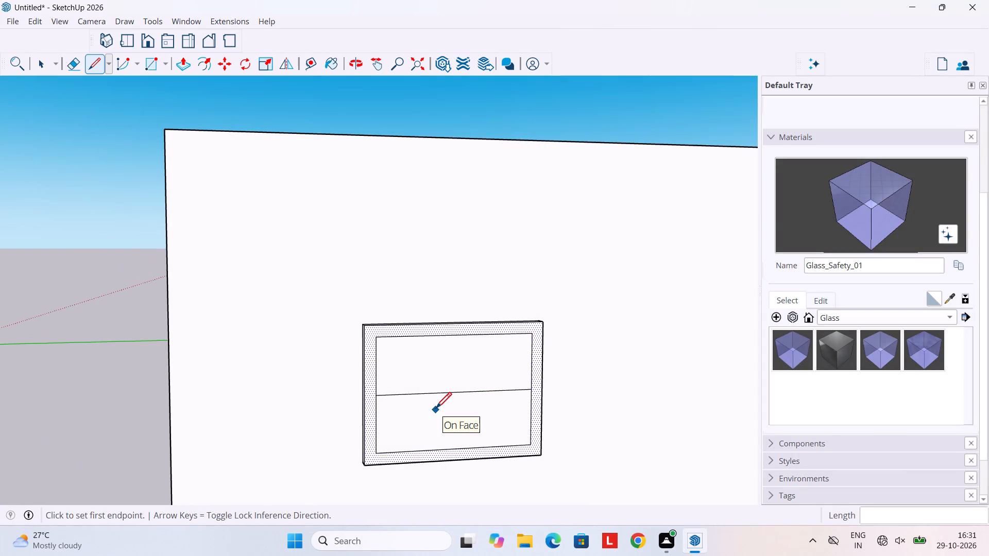
Offset the lower pane's outline in the side-wall window inward by 1".
key("f")
scroll(433, 397, "up", 2)
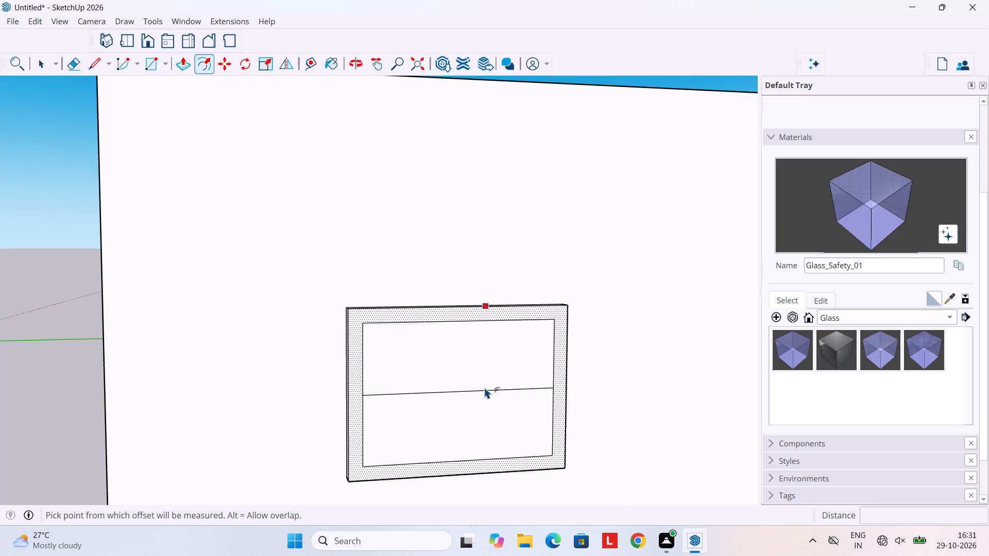
scroll(484, 388, "up", 5)
scroll(482, 388, "down", 10)
key("space")
key("space")
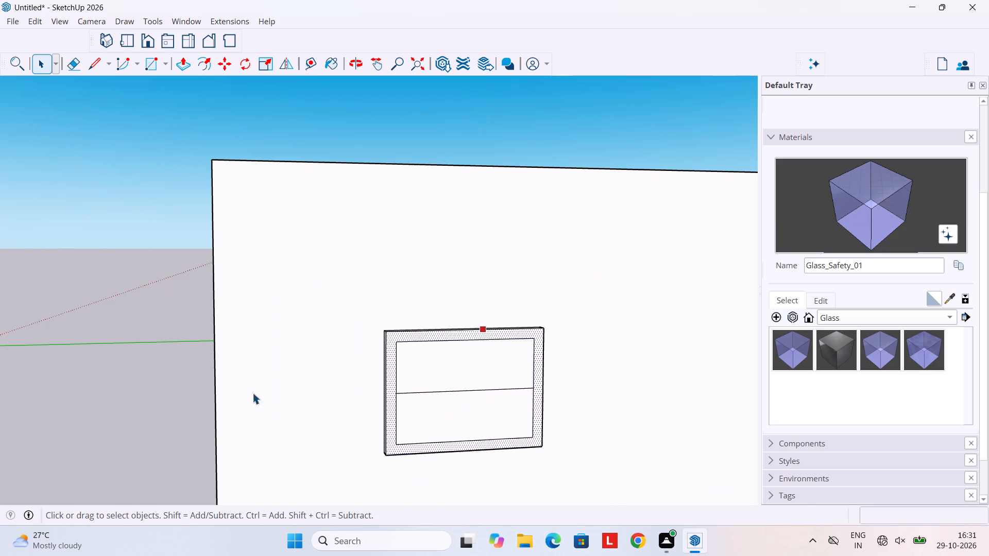
triple_click(137, 352)
left_click(137, 352)
key("f")
scroll(479, 408, "up", 3)
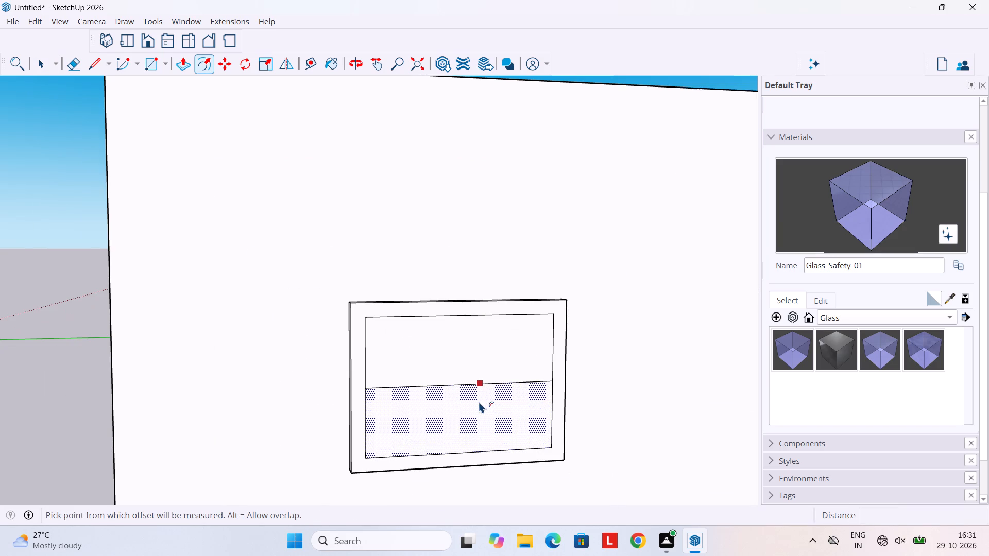
left_click(478, 397)
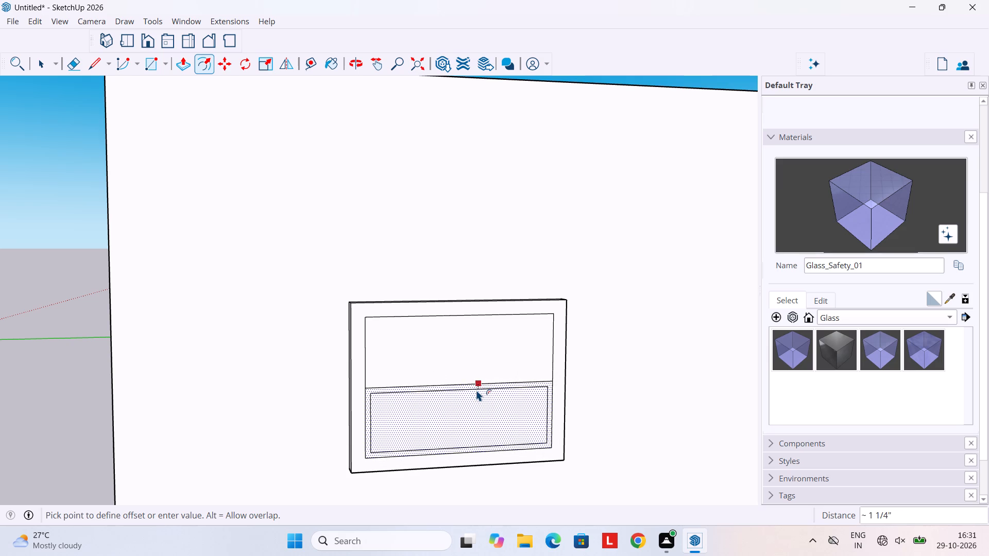
type("1\"")
key("Return")
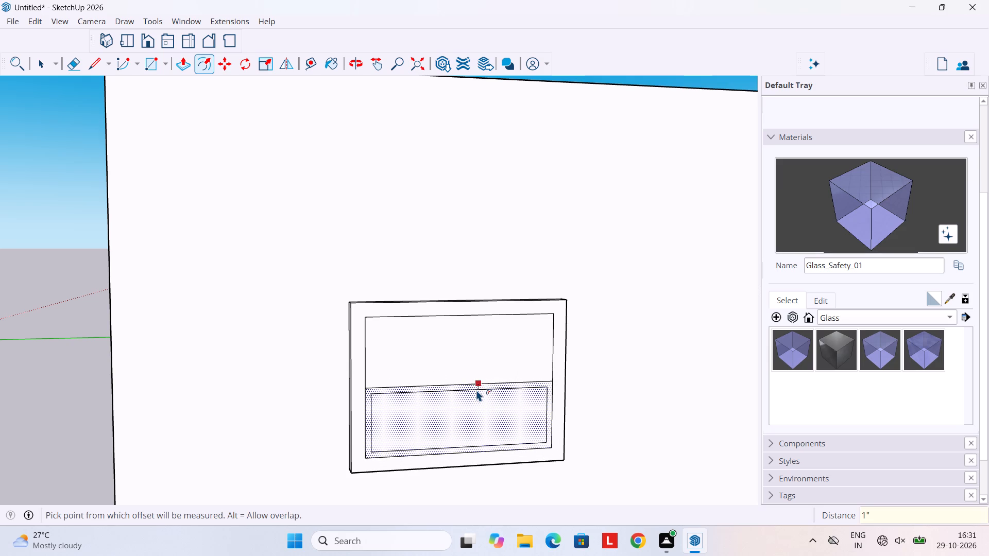
Offset the upper pane's outline in the side-wall window inward by 1".
left_click(526, 325)
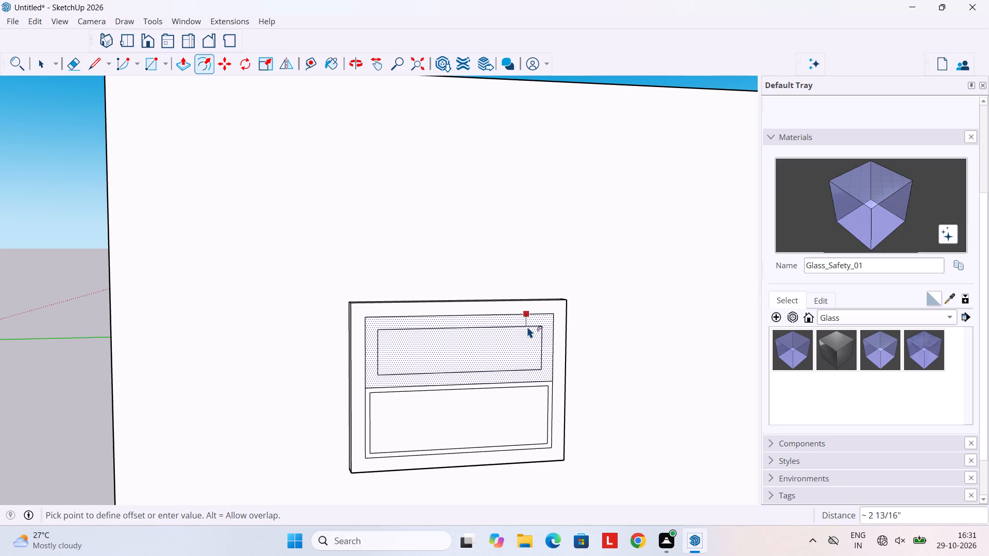
type("1\"")
key("Return")
scroll(466, 412, "up", 3)
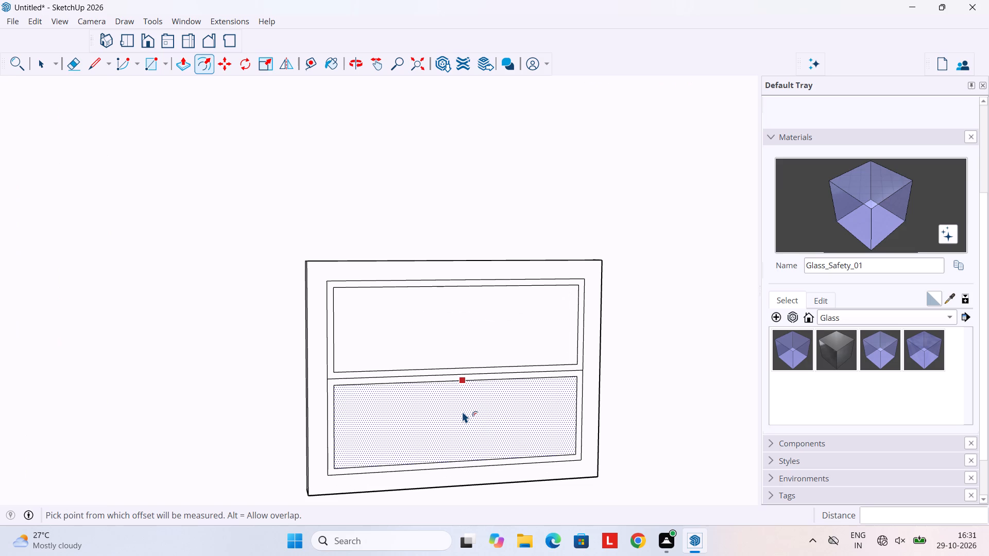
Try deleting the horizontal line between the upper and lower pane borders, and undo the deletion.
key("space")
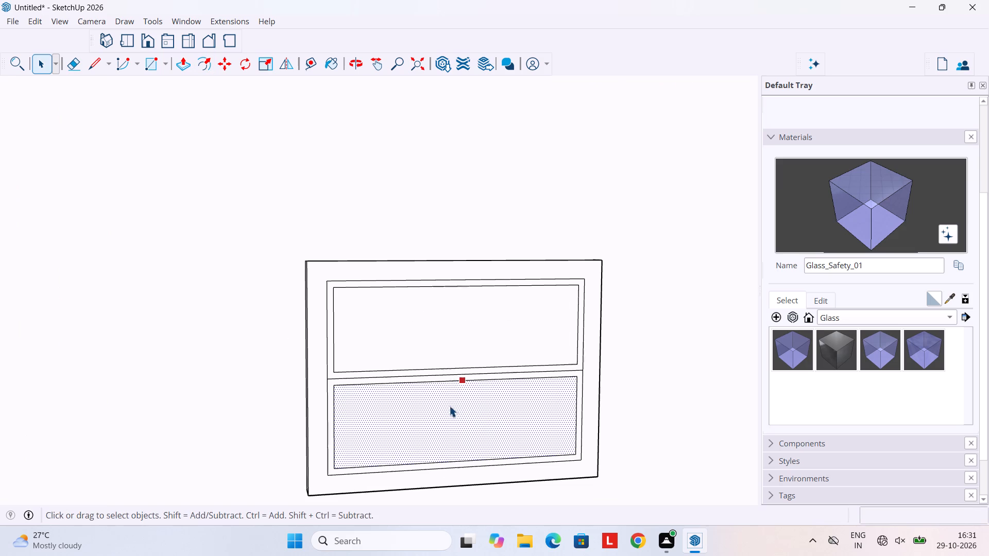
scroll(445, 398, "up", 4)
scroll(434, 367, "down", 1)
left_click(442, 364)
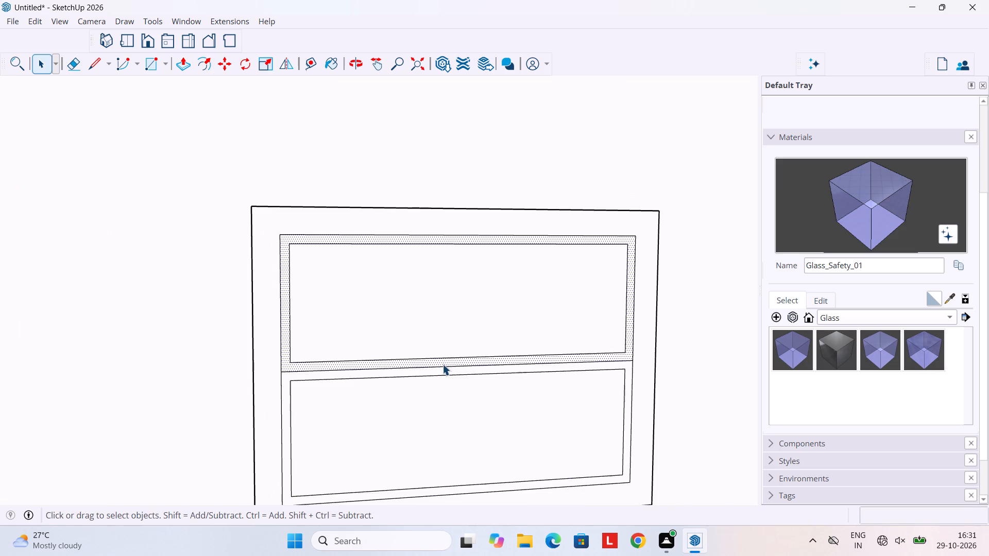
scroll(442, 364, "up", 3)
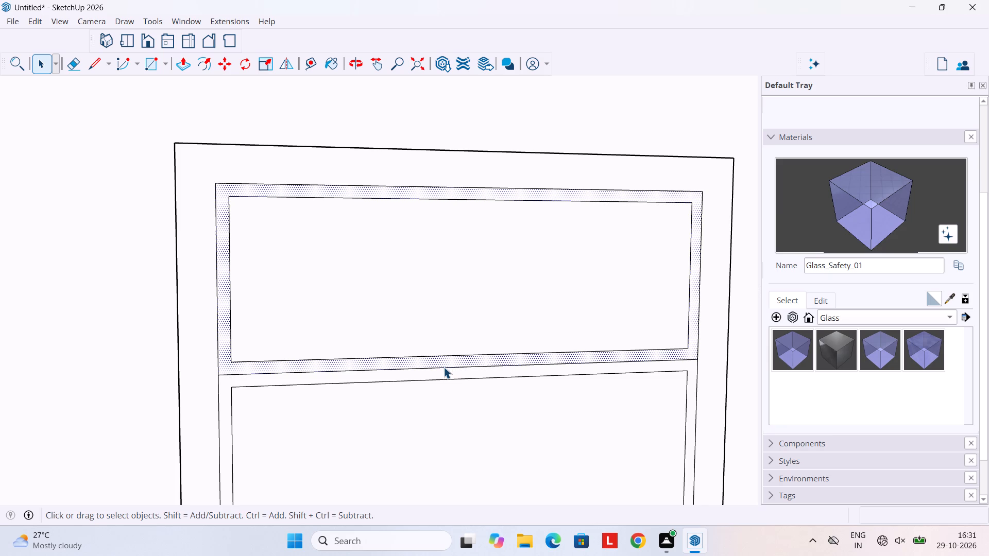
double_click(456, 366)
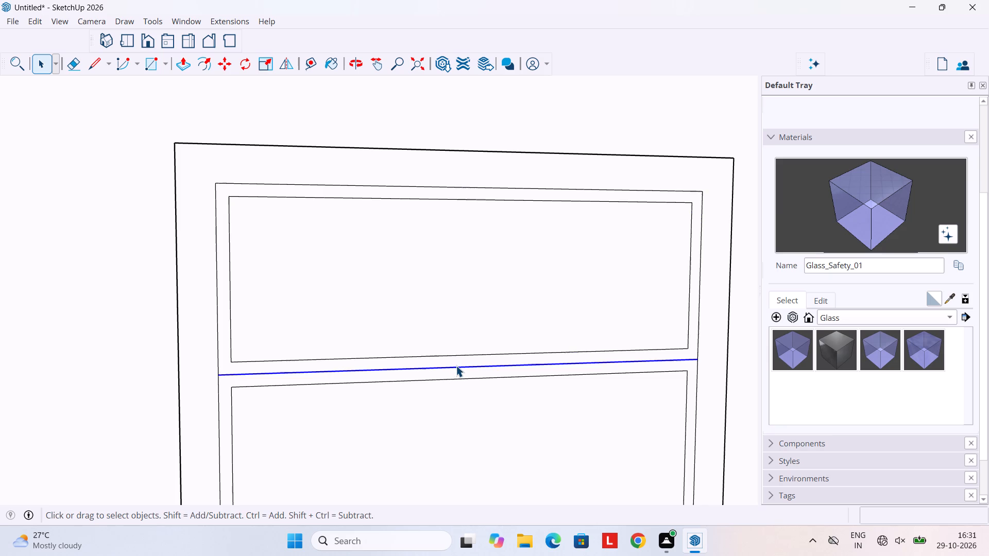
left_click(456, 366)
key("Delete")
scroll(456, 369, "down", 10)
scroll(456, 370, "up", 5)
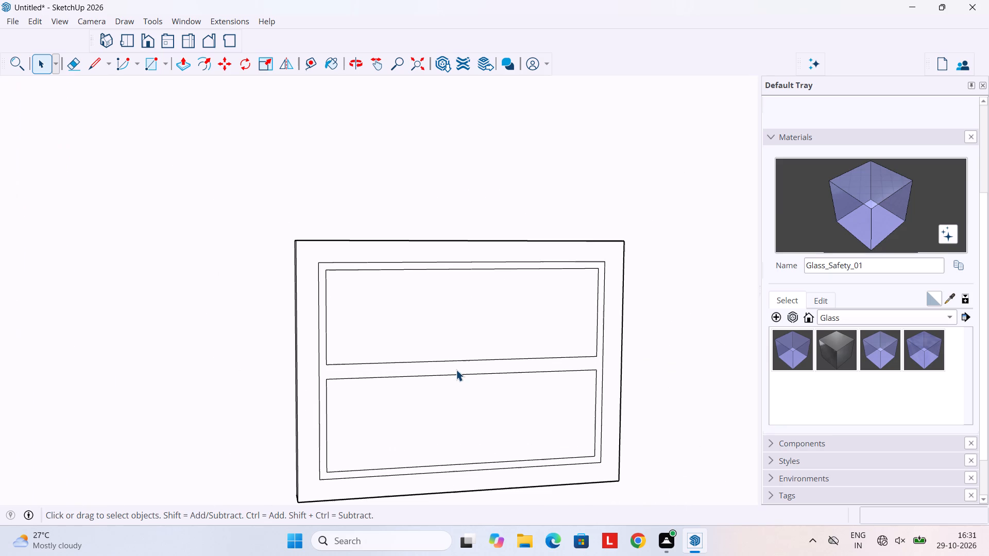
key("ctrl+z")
Extrude the lower pane's border strip outward by 1" with Push/Pull.
scroll(456, 370, "up", 3)
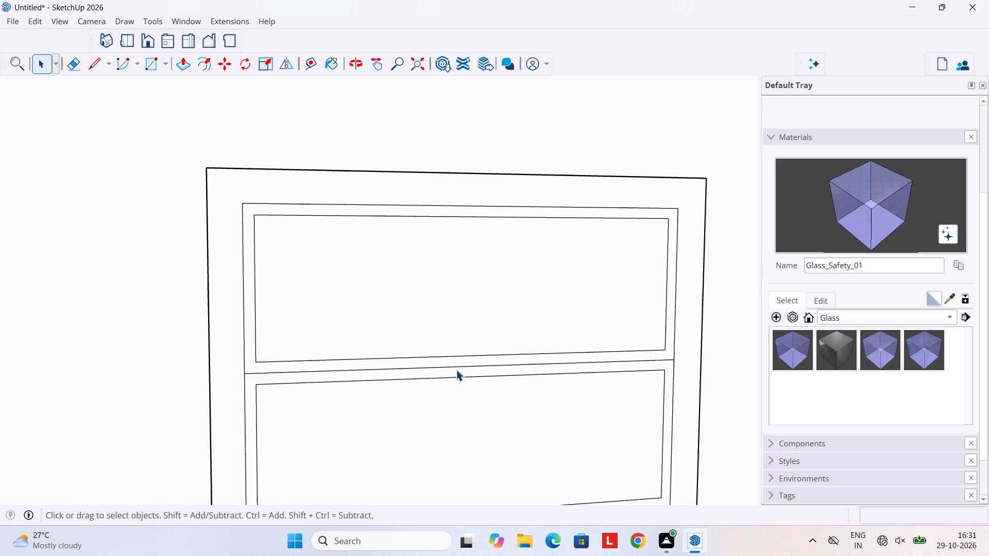
scroll(456, 370, "down", 3)
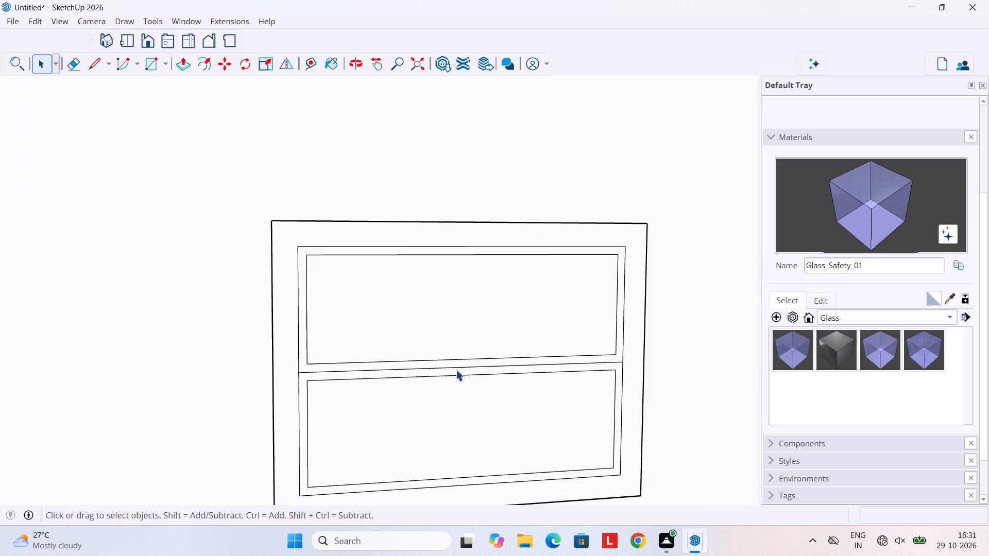
key("p")
left_click(619, 371)
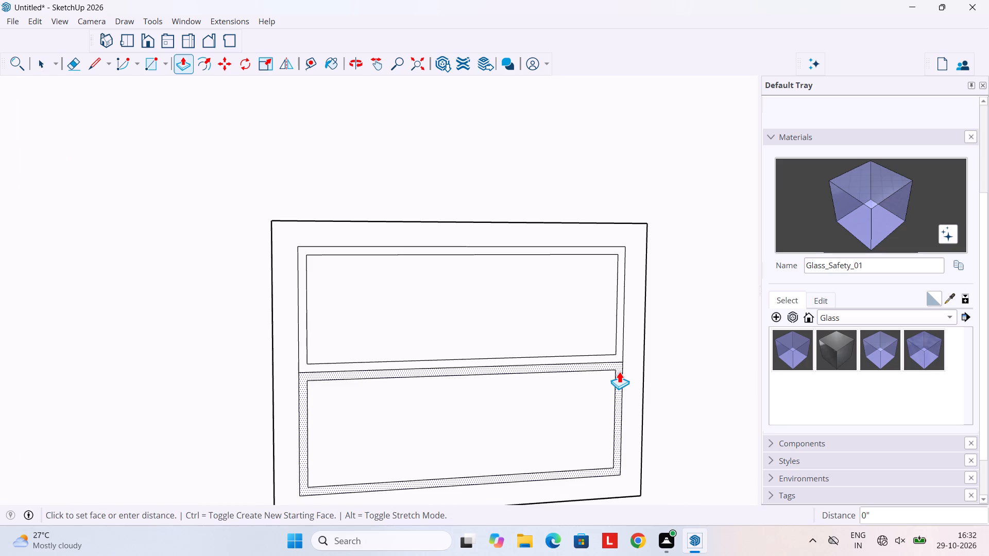
scroll(623, 379, "down", 5)
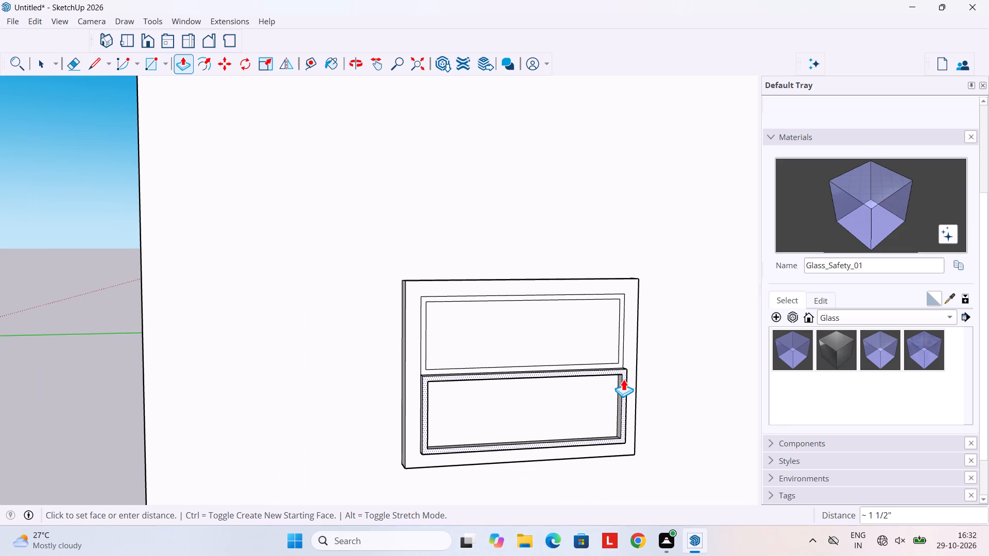
type("1\"")
key("Return")
Extrude the upper pane's border strip outward by 1" with Push/Pull.
scroll(624, 361, "up", 2)
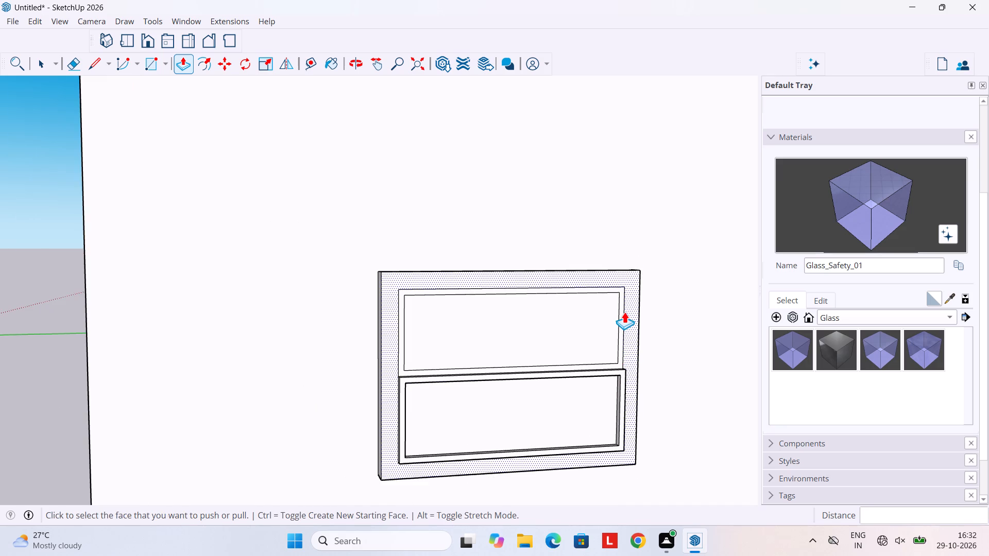
scroll(624, 312, "up", 3)
left_click(621, 315)
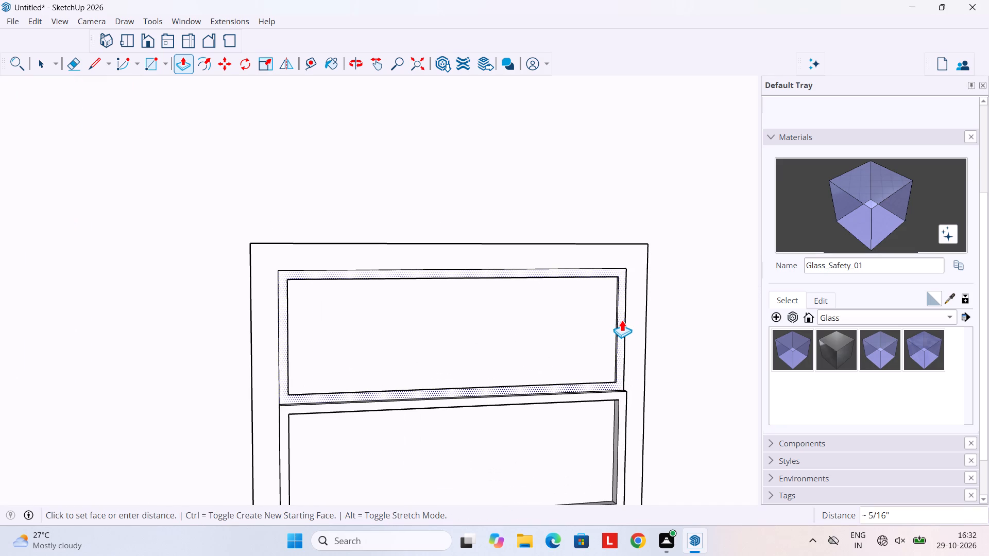
type("1\"")
key("Return")
Erase the horizontal seam line along the middle rail between the upper and lower pane borders.
scroll(622, 320, "down", 3)
scroll(601, 349, "up", 3)
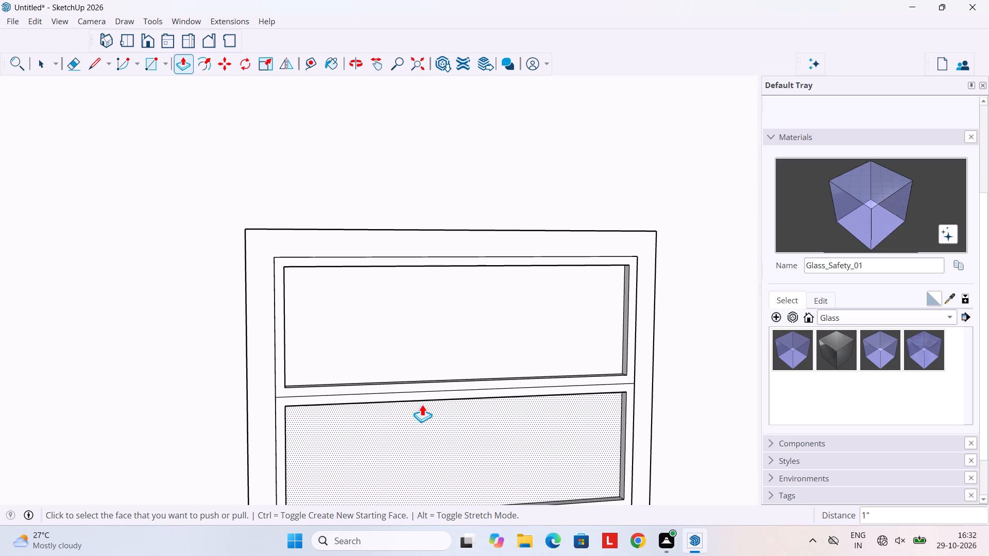
scroll(422, 404, "down", 4)
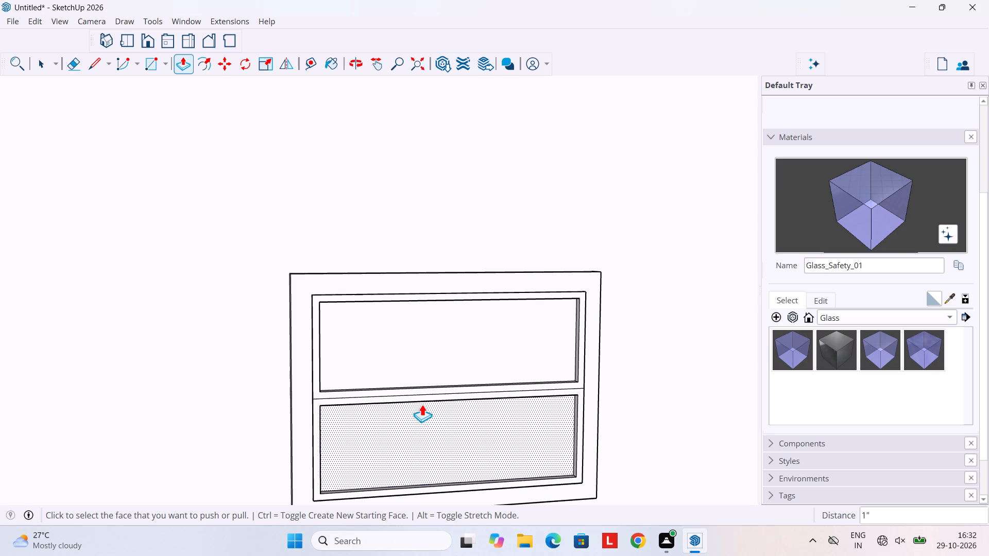
key("e")
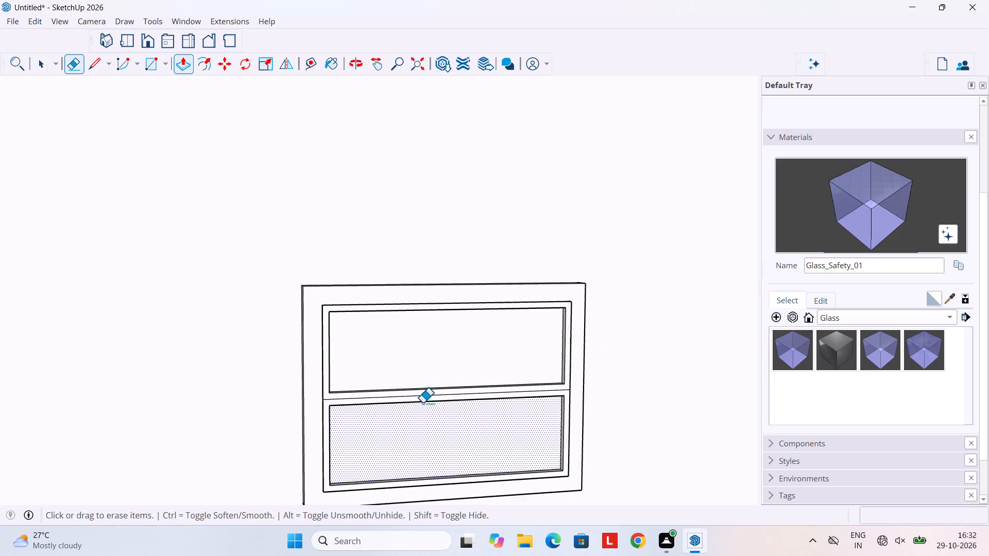
scroll(425, 394, "up", 6)
left_click(434, 398)
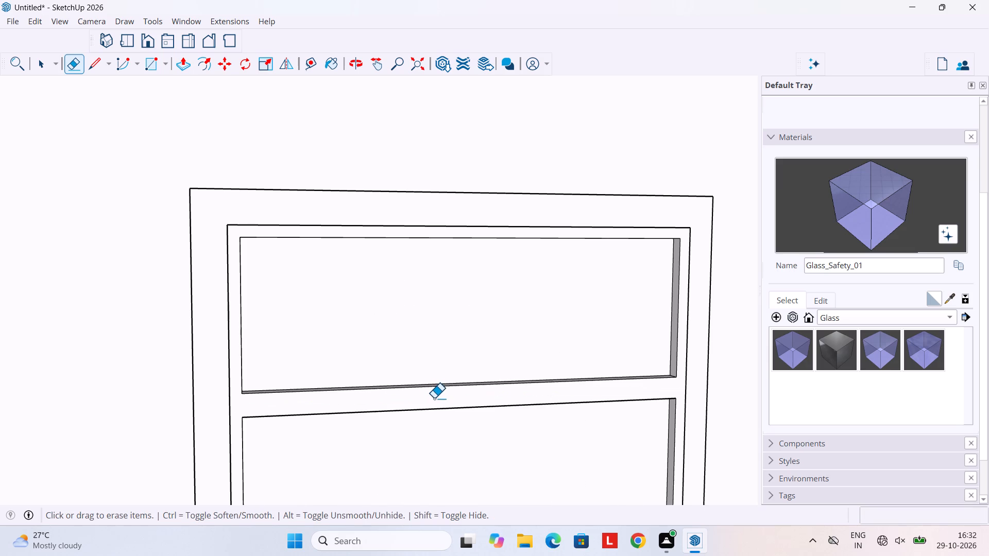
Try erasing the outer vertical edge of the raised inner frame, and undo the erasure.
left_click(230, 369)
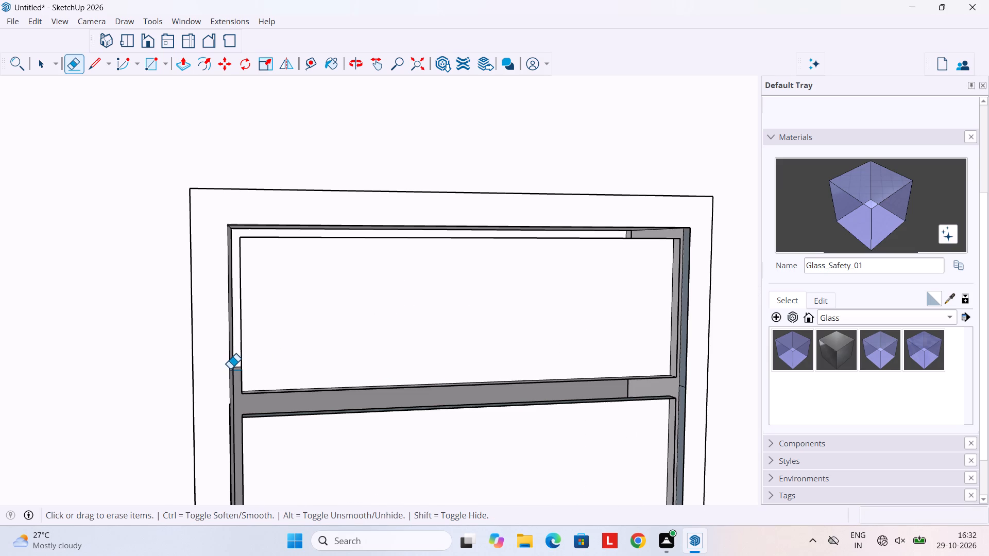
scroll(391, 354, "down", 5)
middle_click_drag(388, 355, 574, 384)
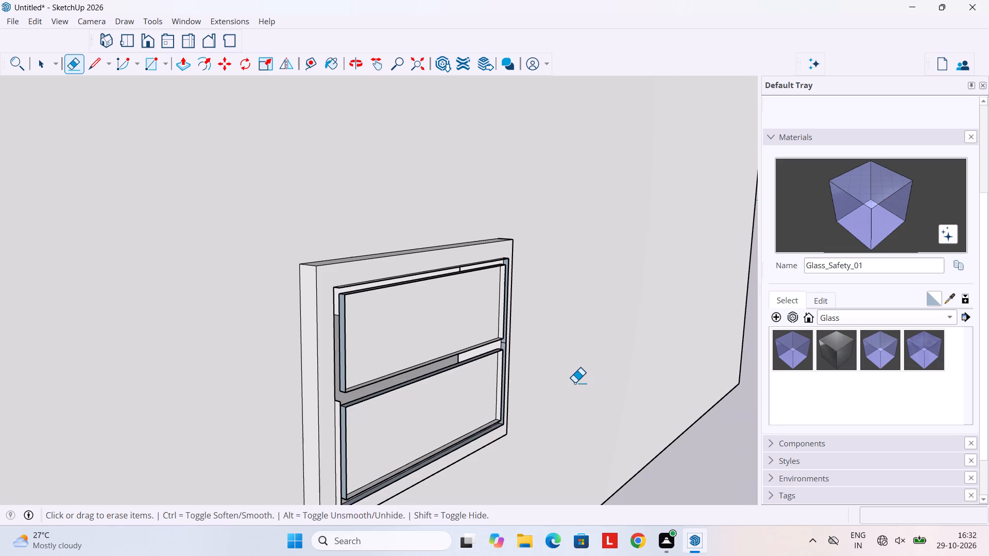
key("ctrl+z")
Erase the short seam edge on one outer side face of the inner frame, level with the middle rail.
middle_click_drag(416, 335, 228, 314)
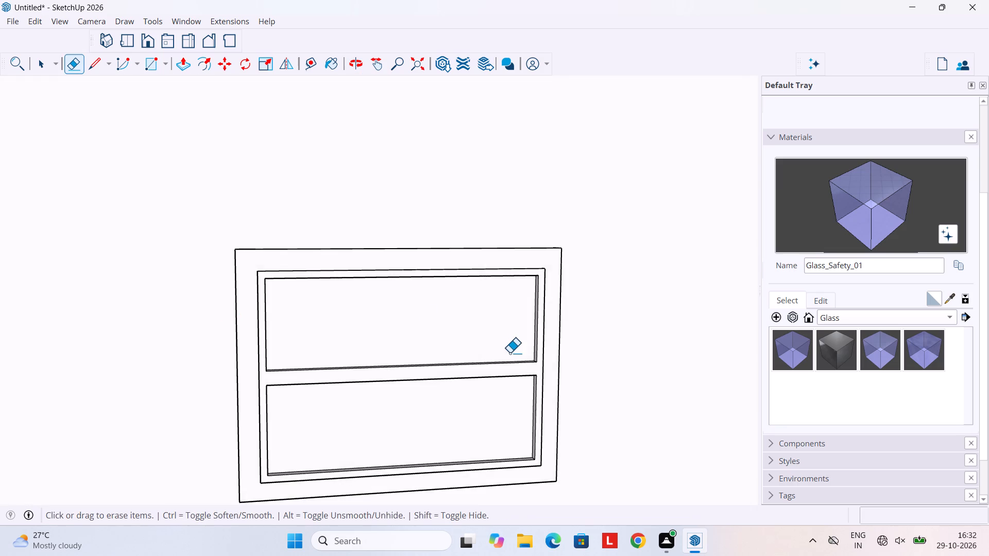
scroll(515, 357, "up", 3)
scroll(521, 360, "down", 5)
scroll(521, 360, "up", 2)
middle_click_drag(487, 360, 589, 389)
scroll(517, 372, "down", 4)
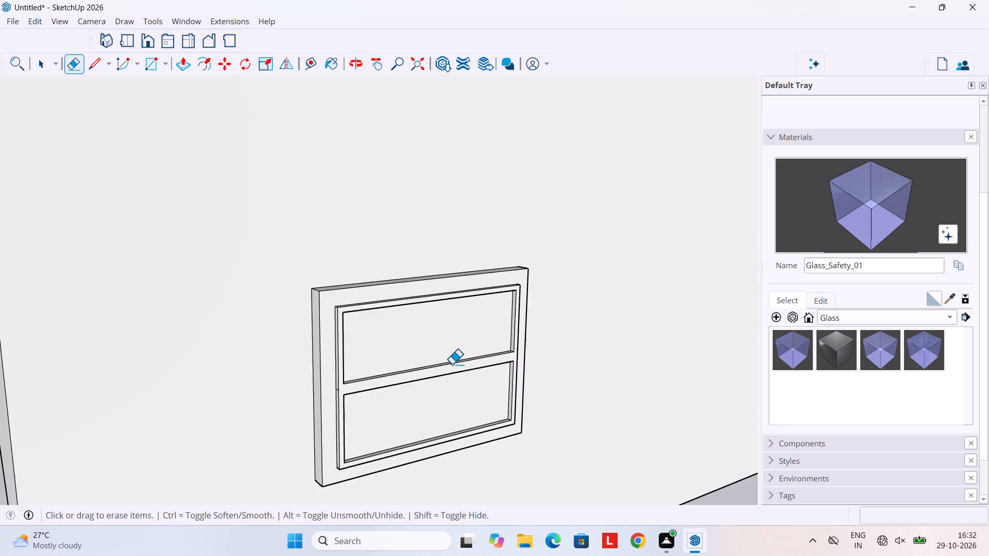
middle_click_drag(449, 364, 579, 363)
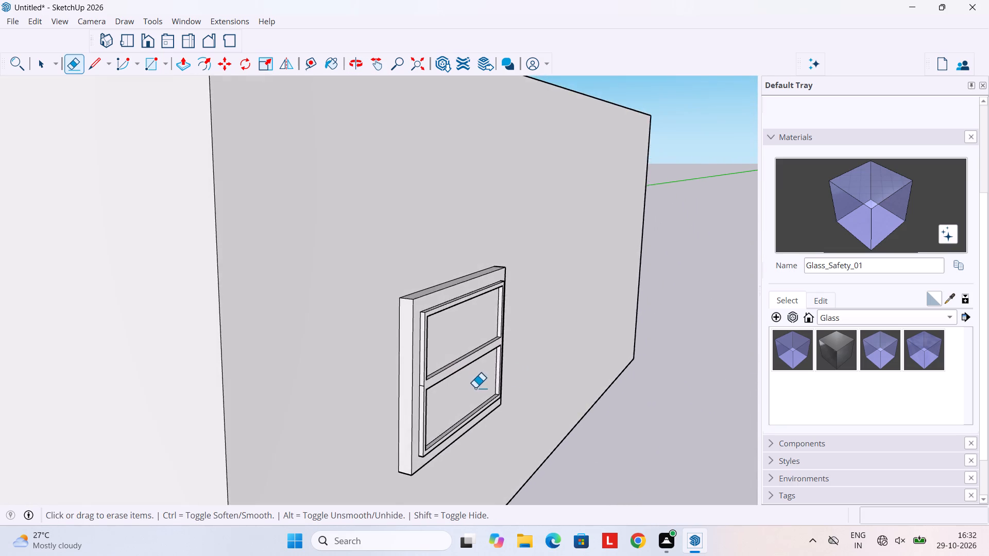
scroll(449, 390, "up", 11)
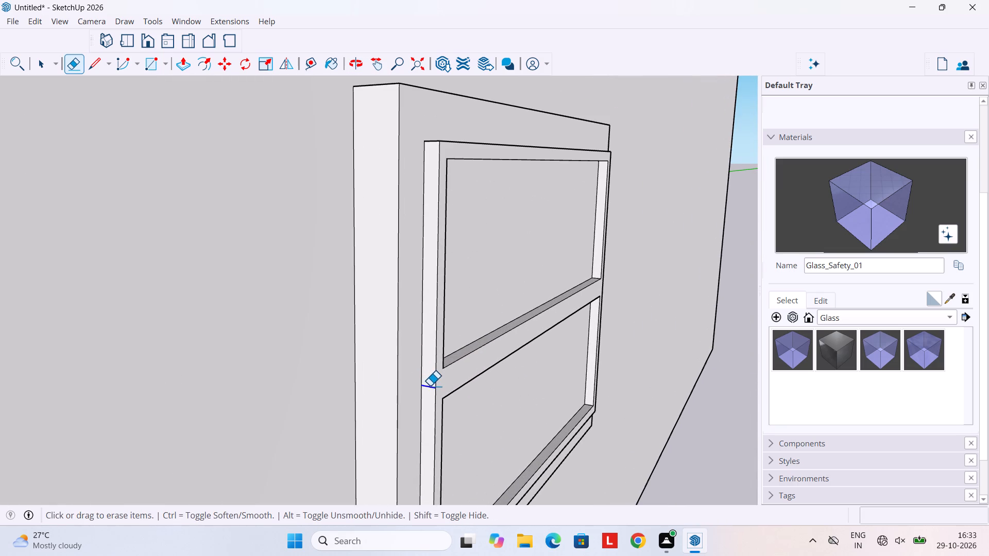
left_click(430, 386)
Erase the matching short seam edge on the opposite outer side face of the inner frame.
scroll(461, 378, "down", 5)
scroll(525, 372, "up", 2)
middle_click_drag(527, 372, 175, 372)
scroll(175, 372, "up", 1)
middle_click_drag(597, 351, 472, 360)
scroll(590, 372, "down", 3)
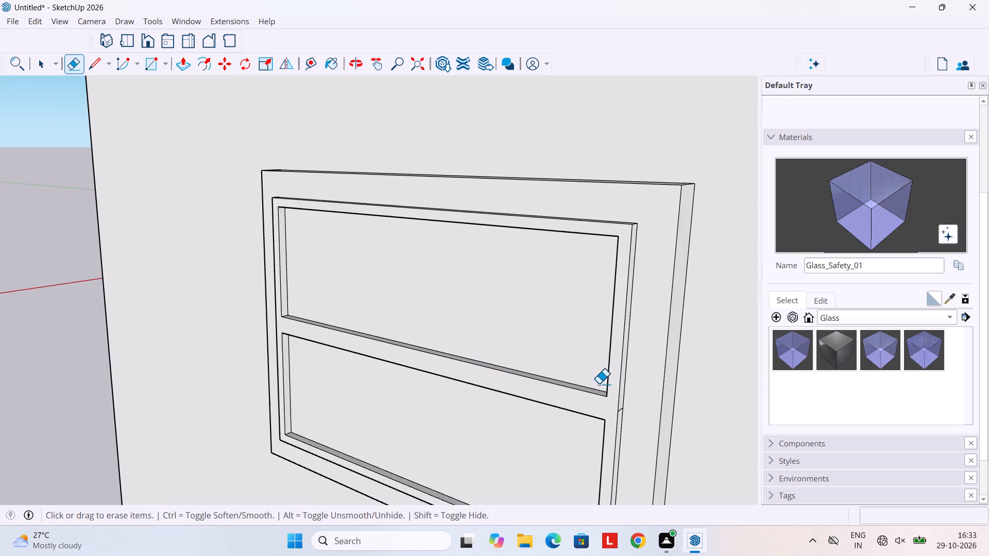
scroll(634, 422, "up", 1)
middle_click_drag(616, 424, 514, 399)
scroll(541, 396, "up", 3)
left_click(530, 413)
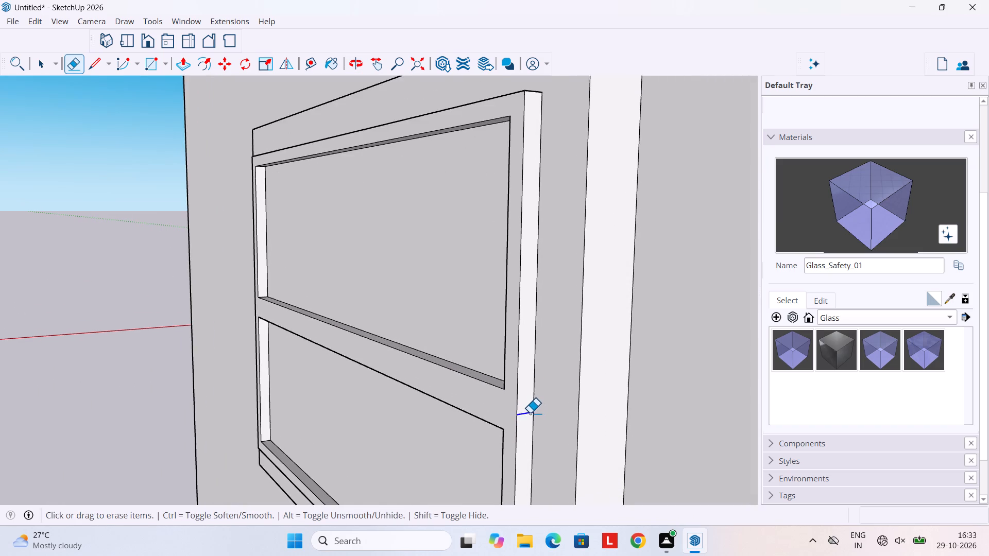
Draw a vertical line down the middle of the window's upper pane, from the midpoint of its top edge to the middle rail.
scroll(527, 413, "down", 8)
middle_click_drag(521, 416, 523, 369)
scroll(523, 367, "down", 5)
middle_click_drag(531, 412, 530, 358)
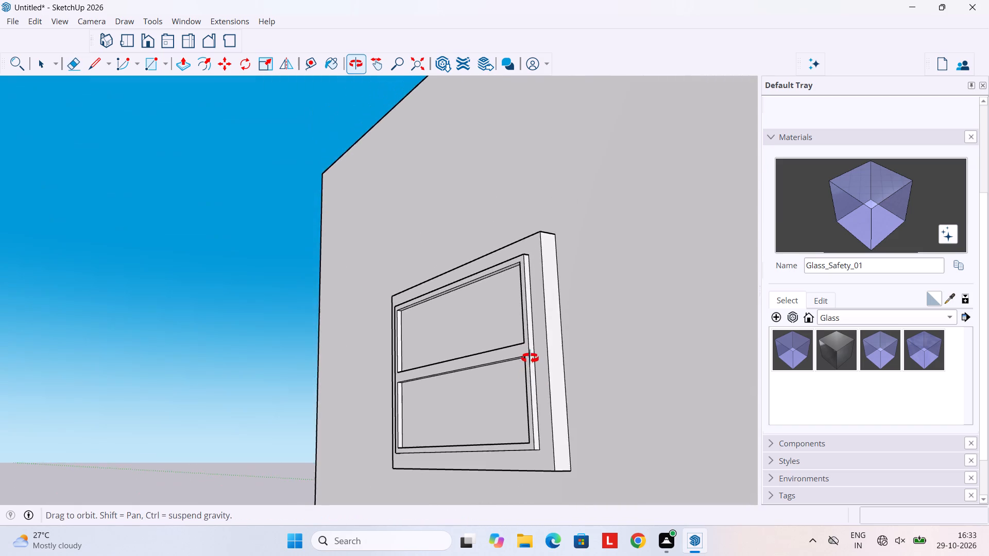
middle_click_drag(530, 358, 642, 398)
middle_click_drag(429, 401, 562, 408)
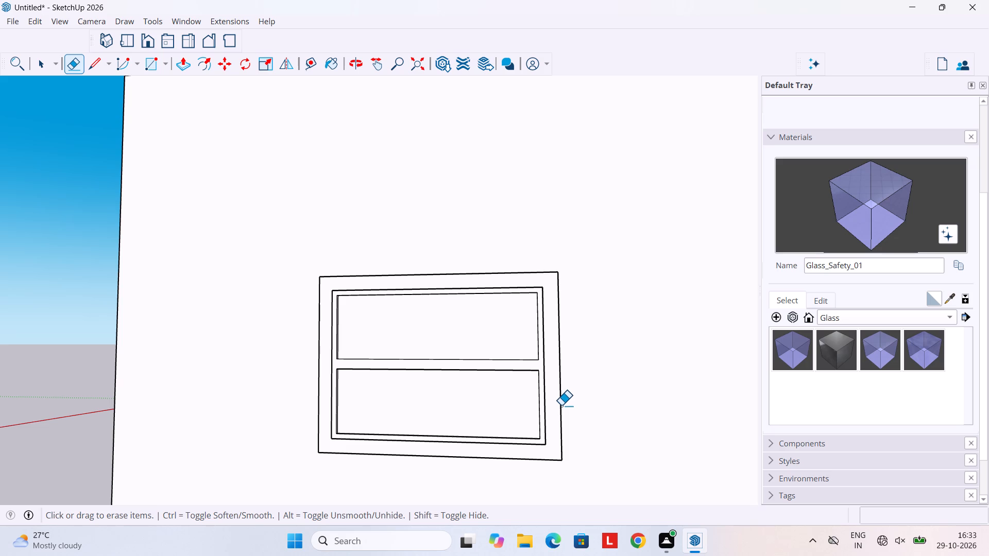
key("l")
scroll(480, 315, "up", 3)
middle_click_drag(433, 320, 501, 379)
middle_click_drag(421, 360, 450, 433)
scroll(417, 344, "down", 3)
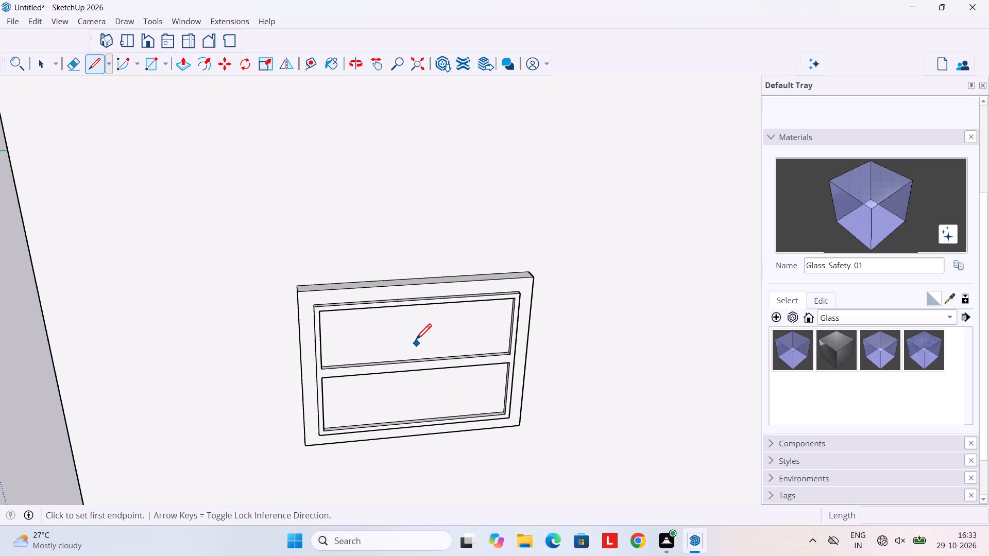
left_click(418, 307)
left_click(419, 364)
Draw a 1' 1" vertical line through the midpoint of each half of the upper pane, dividing it into four equal panels.
middle_click_drag(413, 346, 410, 276)
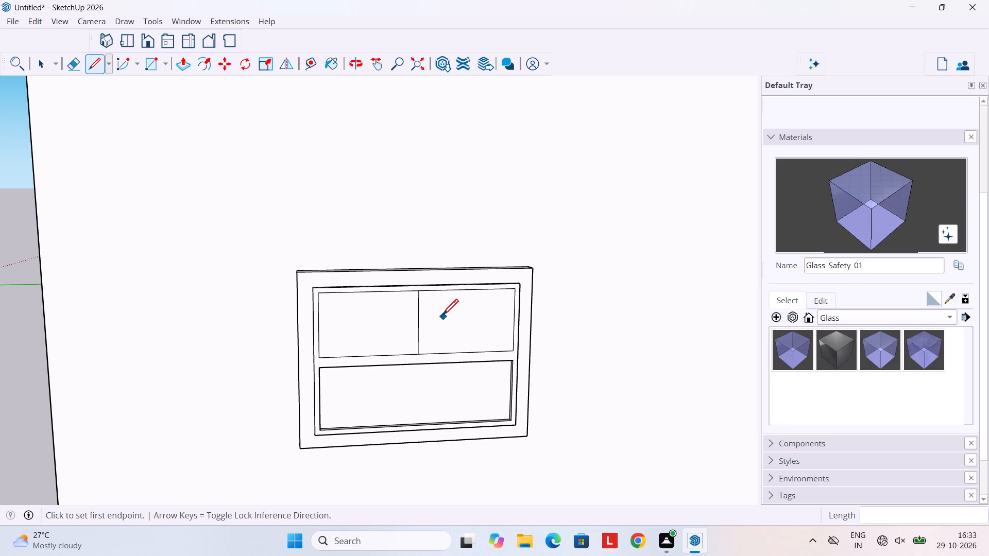
key("space")
scroll(415, 331, "up", 3)
left_click(418, 326)
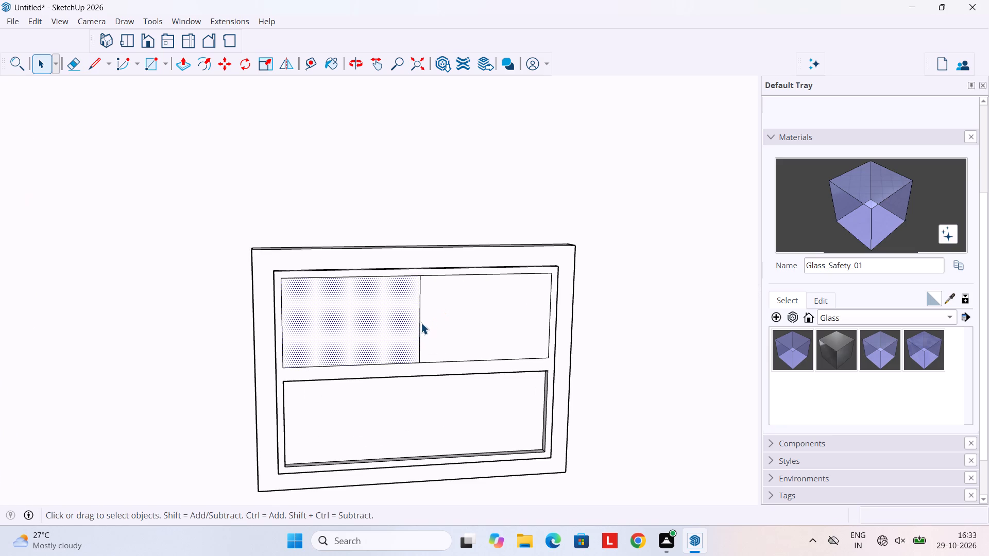
key("l")
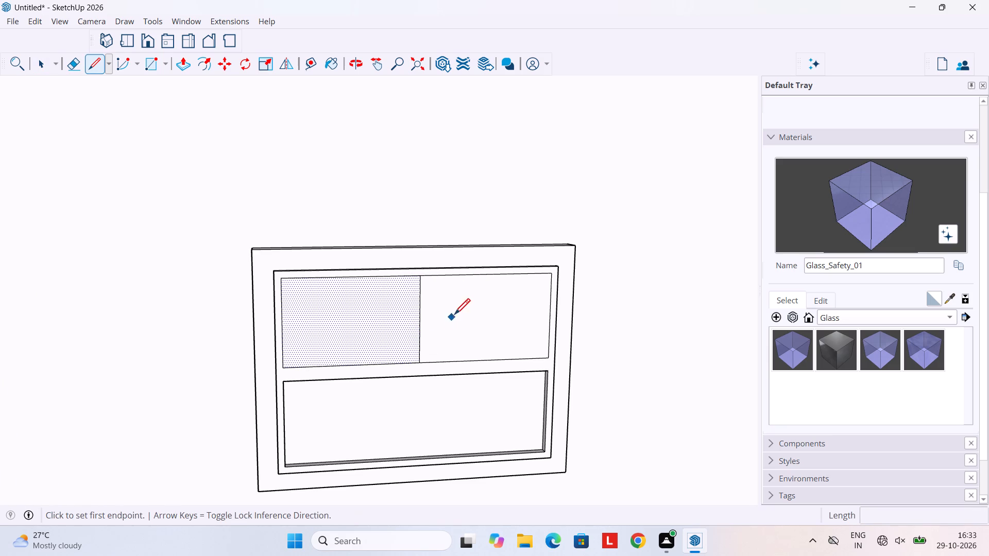
left_click(490, 275)
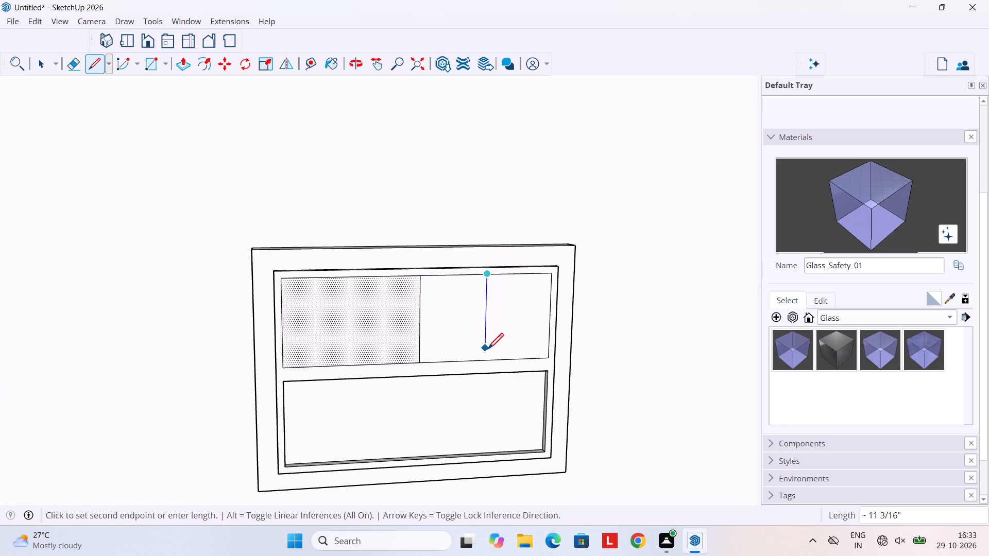
left_click(489, 355)
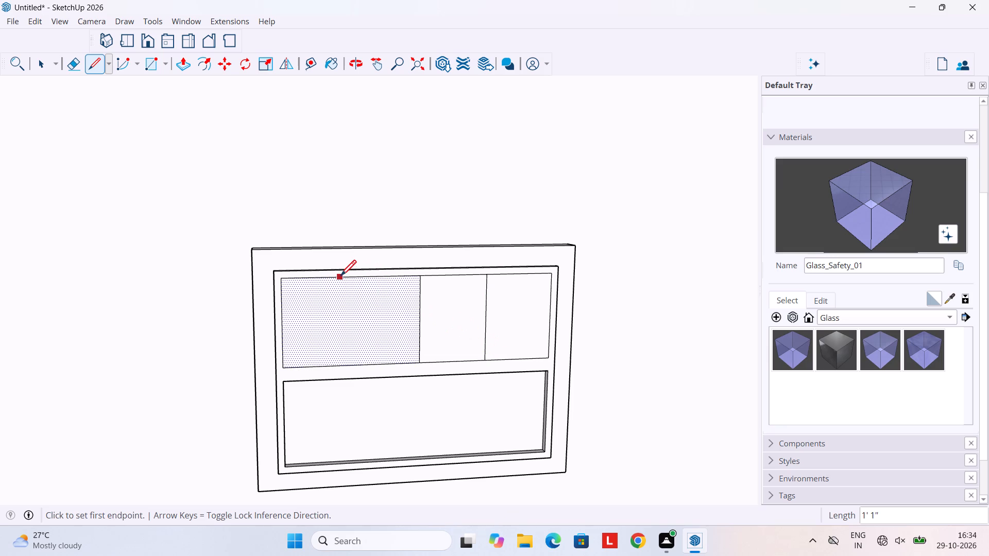
left_click(351, 280)
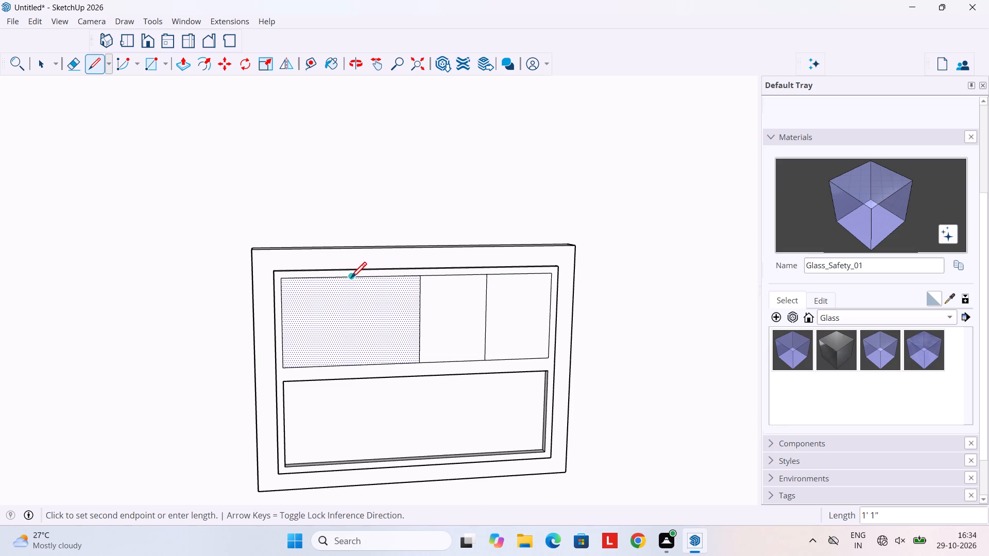
left_click(355, 363)
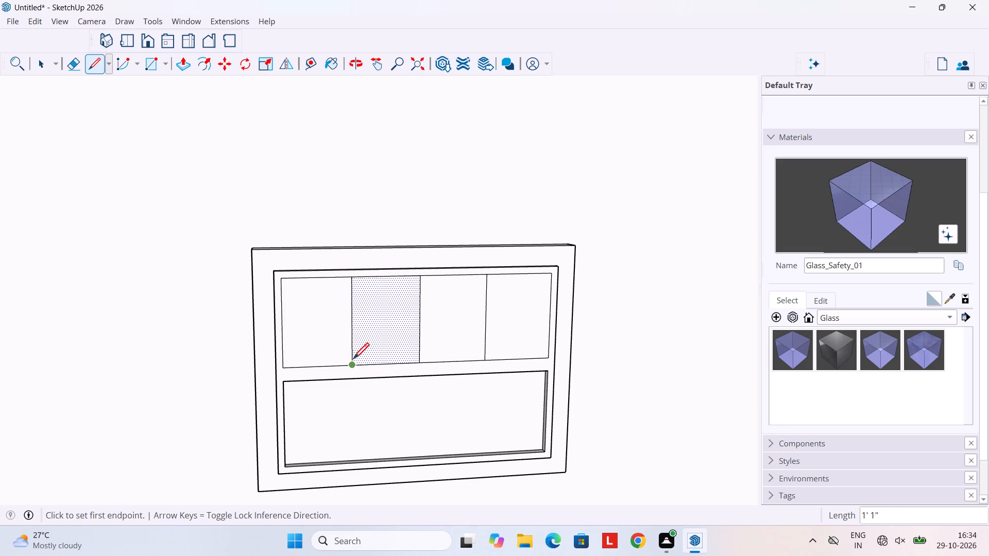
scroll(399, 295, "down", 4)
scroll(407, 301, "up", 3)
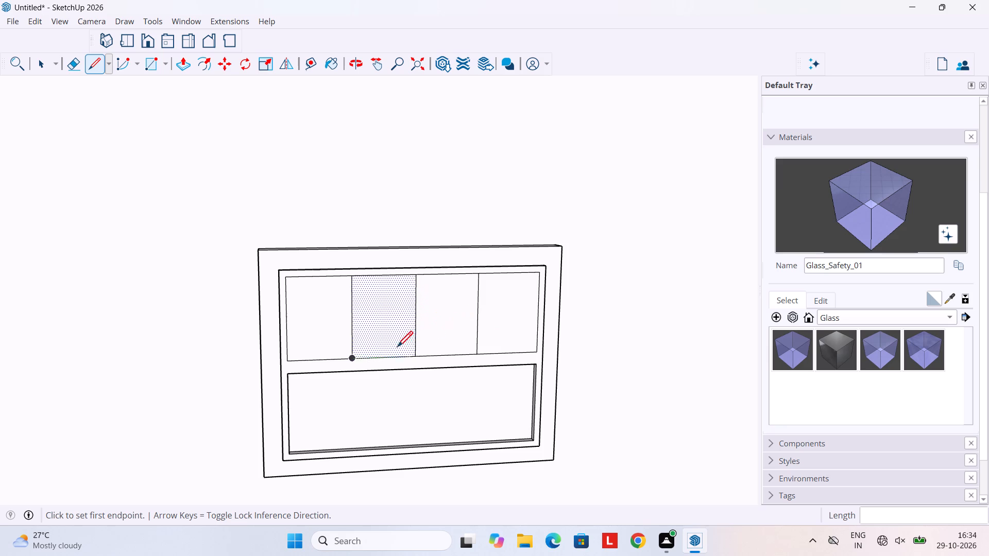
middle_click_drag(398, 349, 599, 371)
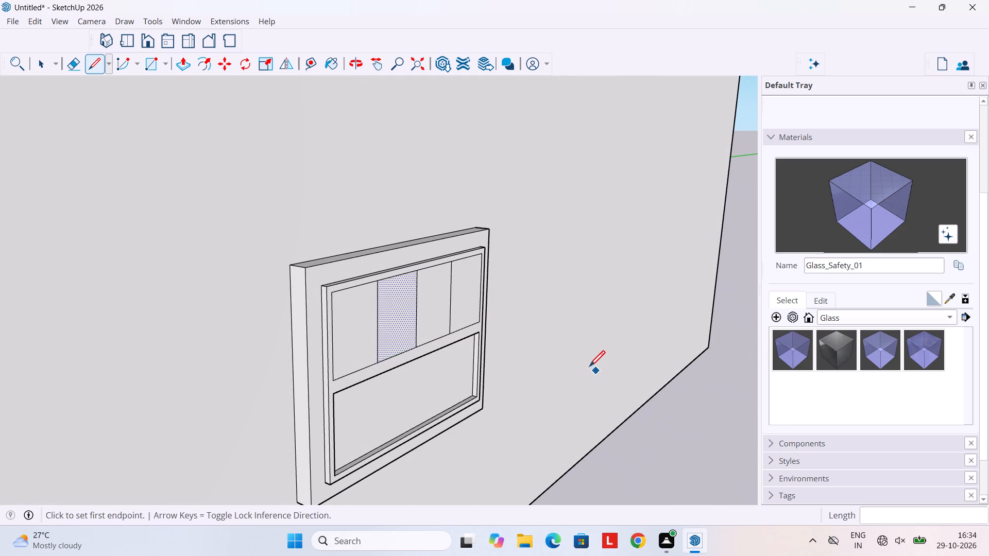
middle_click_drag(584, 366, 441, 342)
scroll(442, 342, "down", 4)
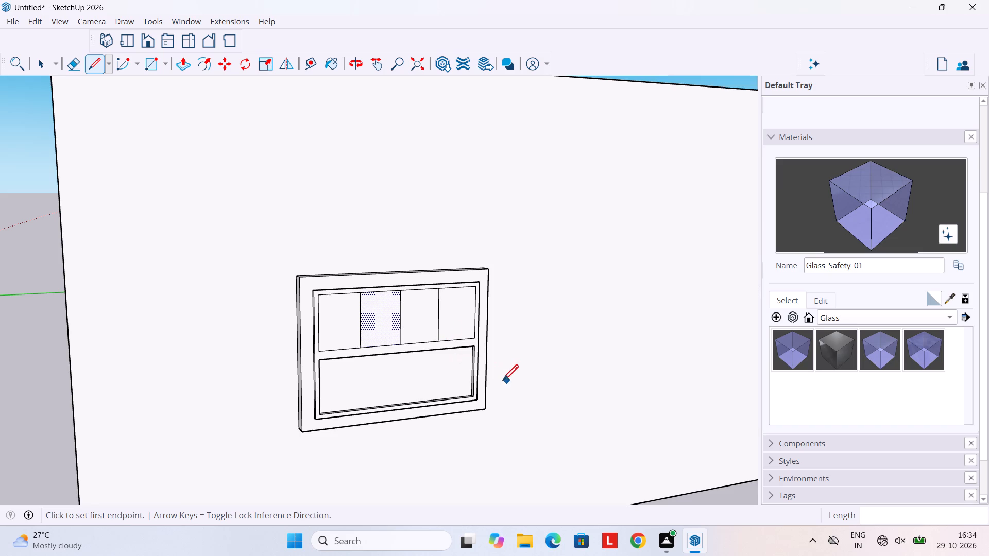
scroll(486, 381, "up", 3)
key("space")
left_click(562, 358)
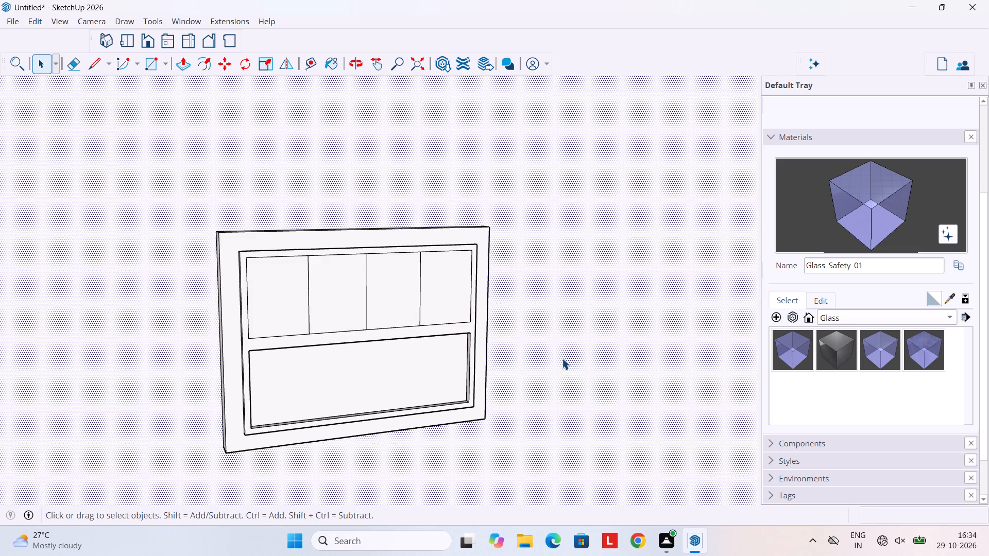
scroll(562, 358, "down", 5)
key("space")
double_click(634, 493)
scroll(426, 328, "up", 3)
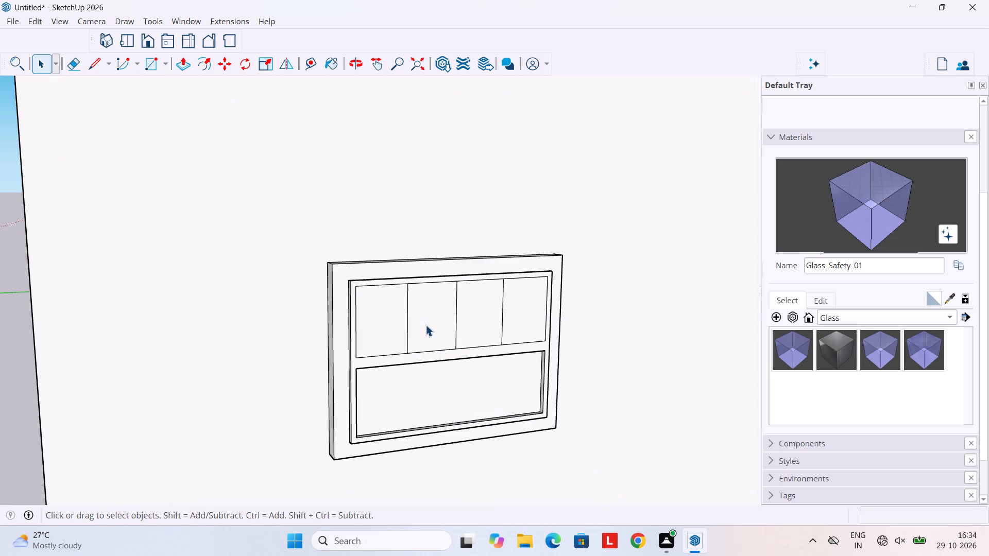
Place a vertical guide 1" to the left of each of the upper pane's three division lines.
scroll(425, 325, "up", 4)
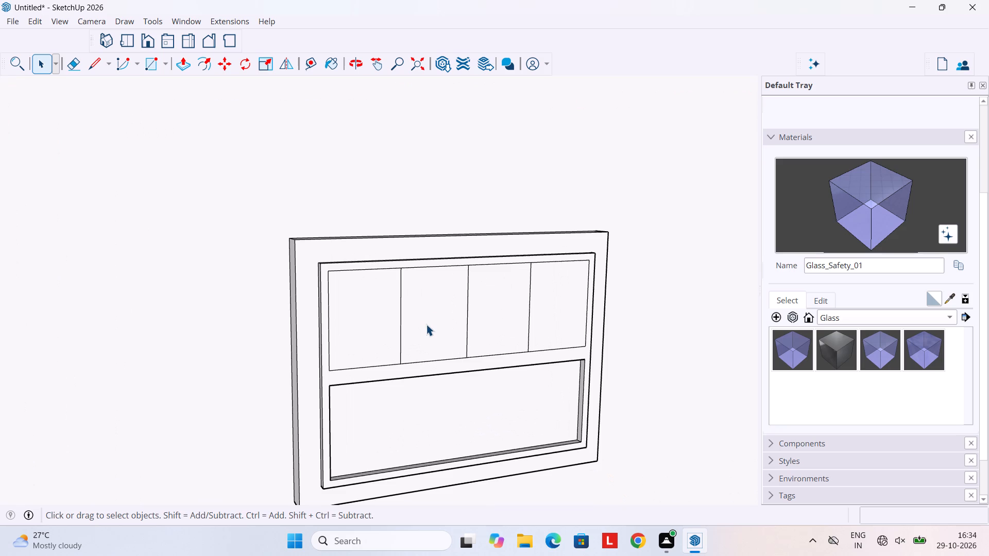
key("t")
scroll(409, 325, "up", 2)
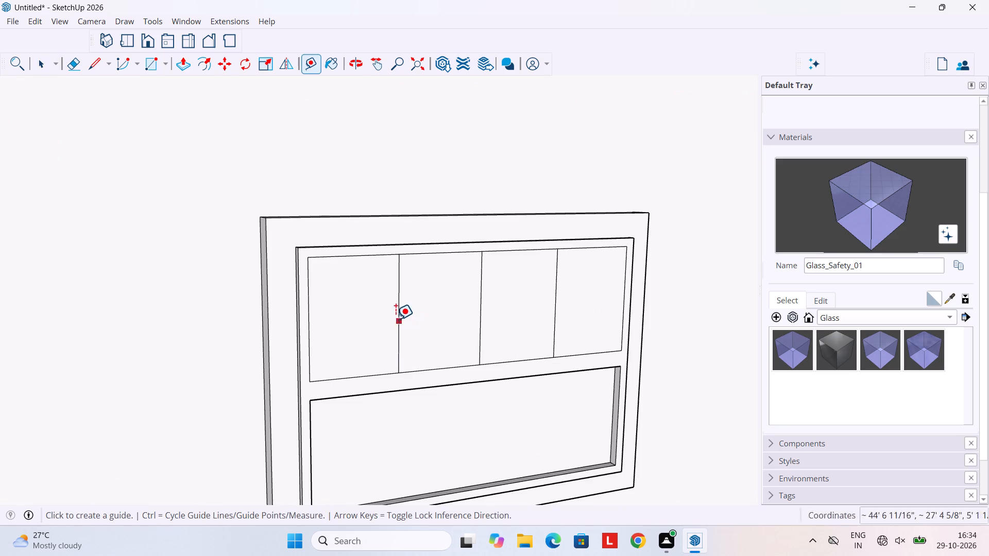
left_click(399, 317)
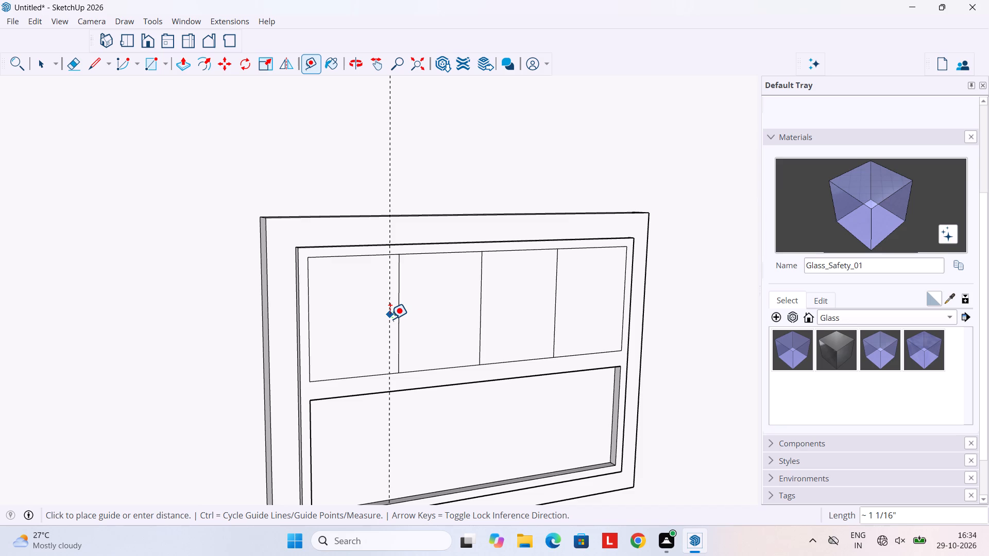
scroll(390, 319, "up", 1)
middle_click_drag(390, 319, 284, 317)
scroll(365, 321, "up", 2)
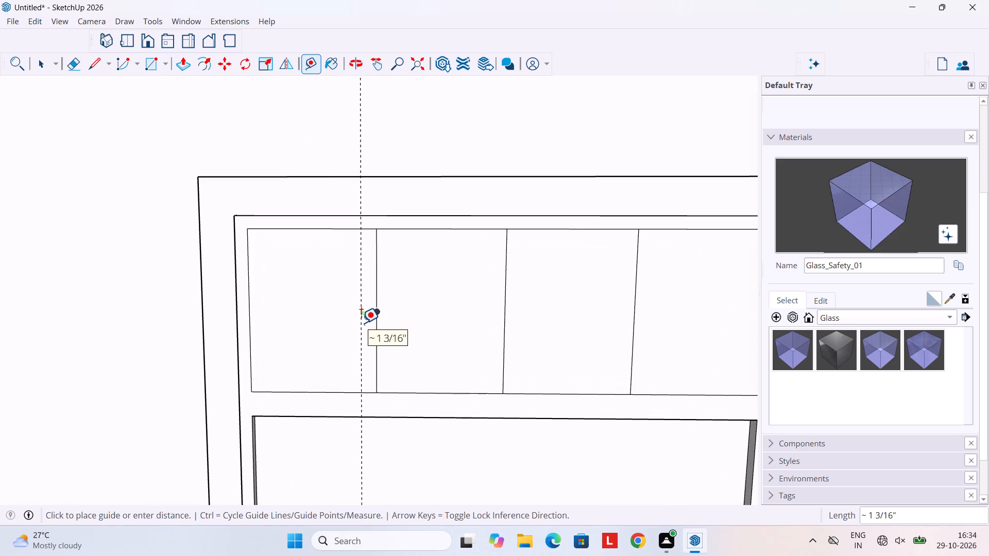
type("1\"")
key("Return")
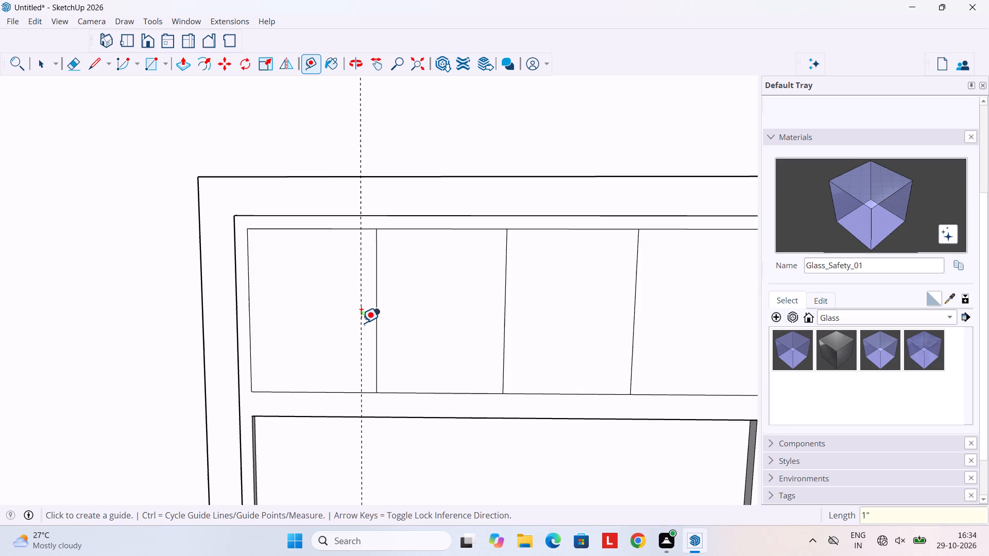
left_click(507, 321)
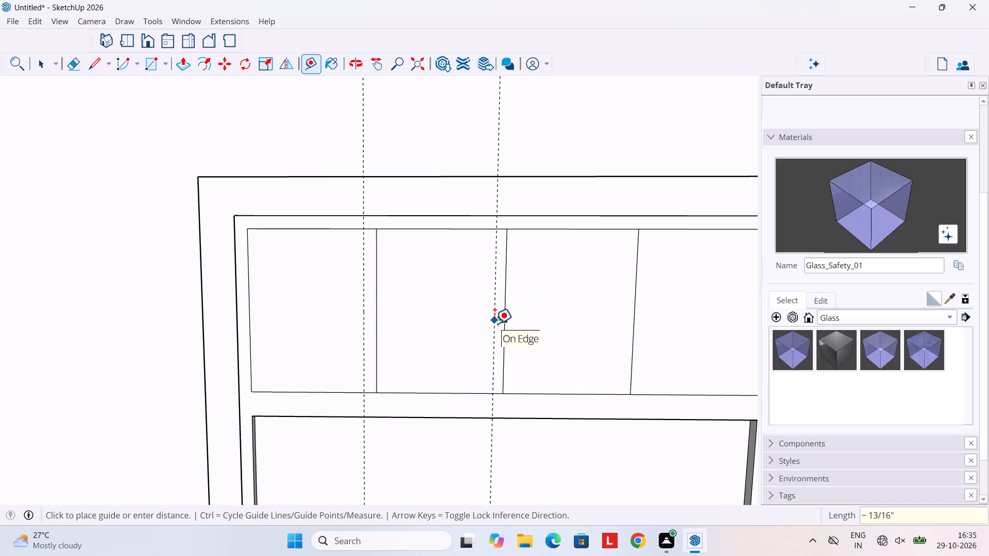
type("1\"")
key("Return")
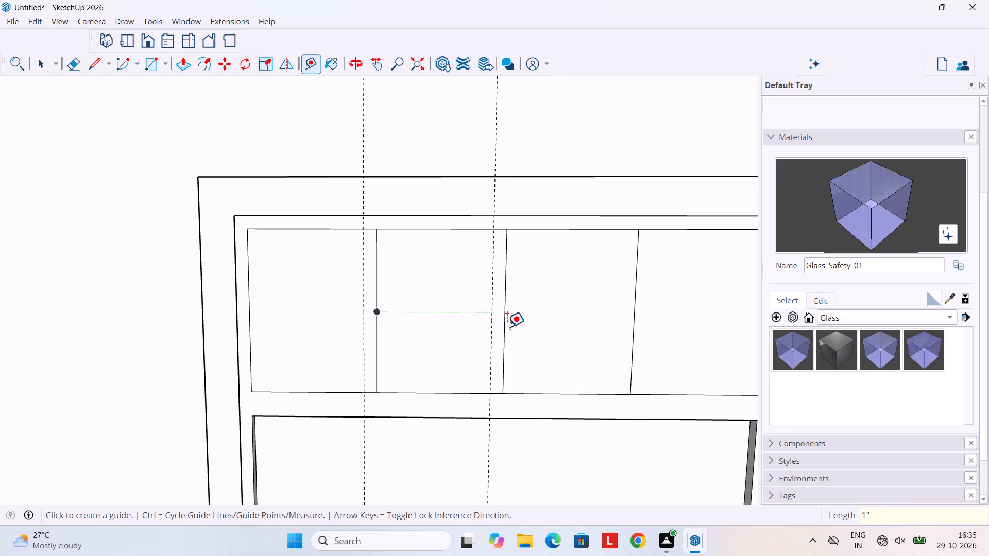
left_click(632, 327)
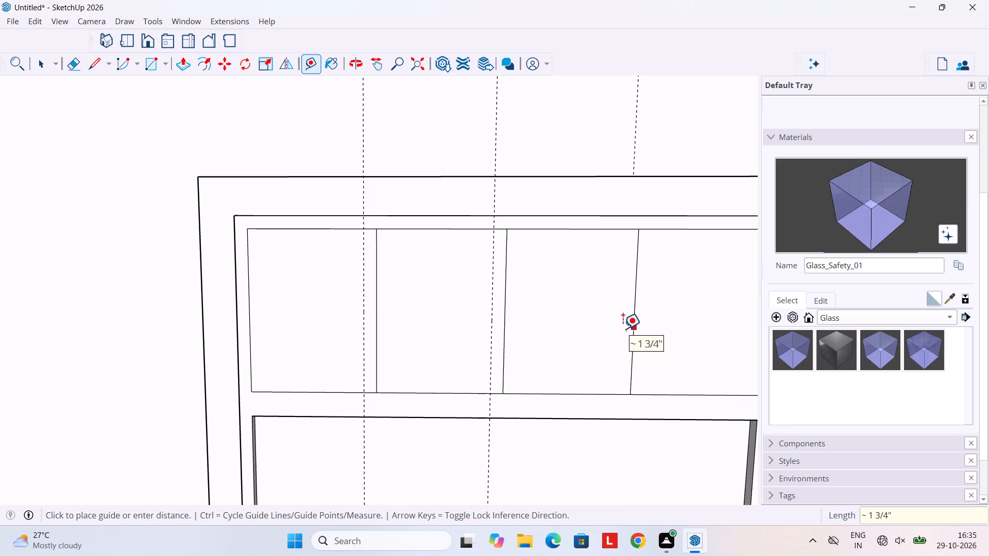
type("1\"")
key("Return")
Place a vertical guide 1" inside the upper pane's right edge.
scroll(619, 358, "down", 2)
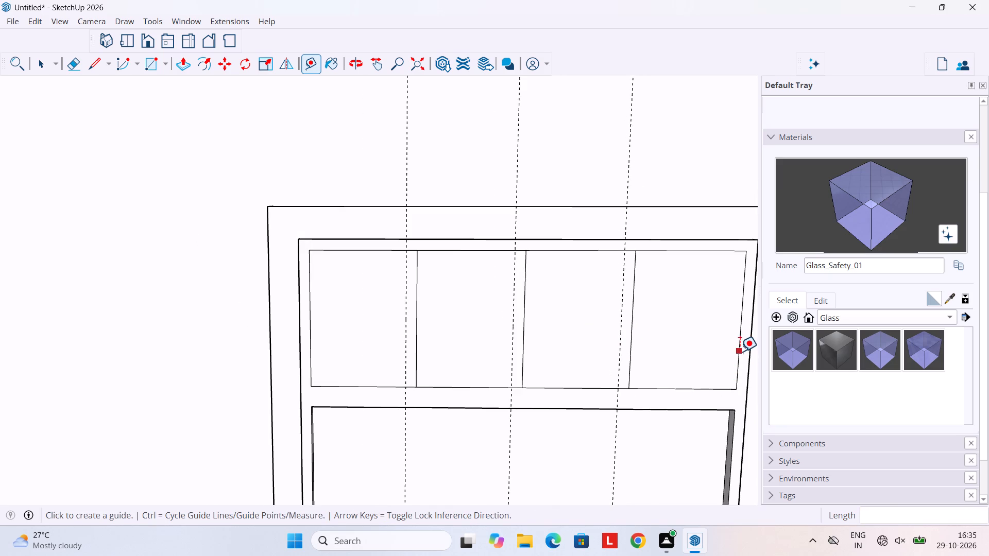
left_click(739, 351)
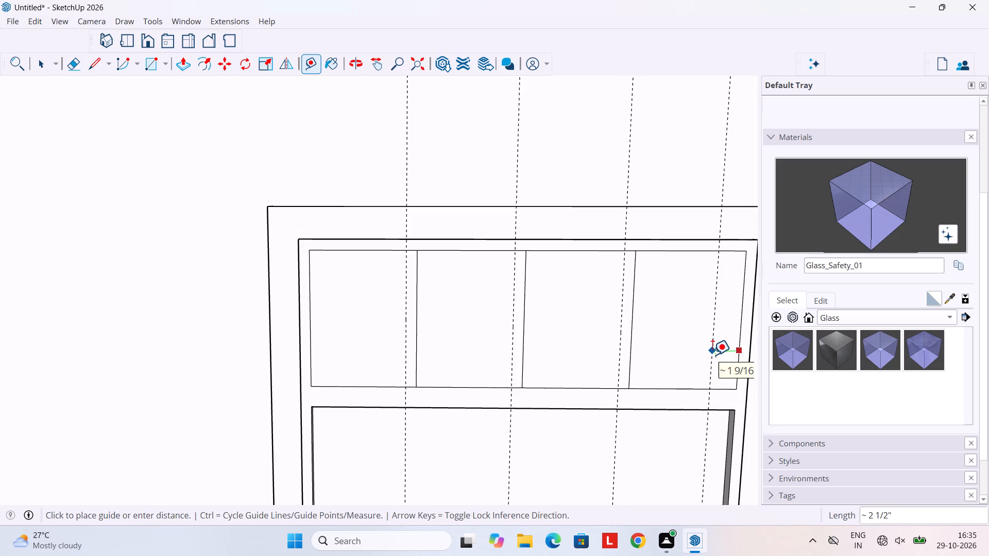
type("1\"")
key("Return")
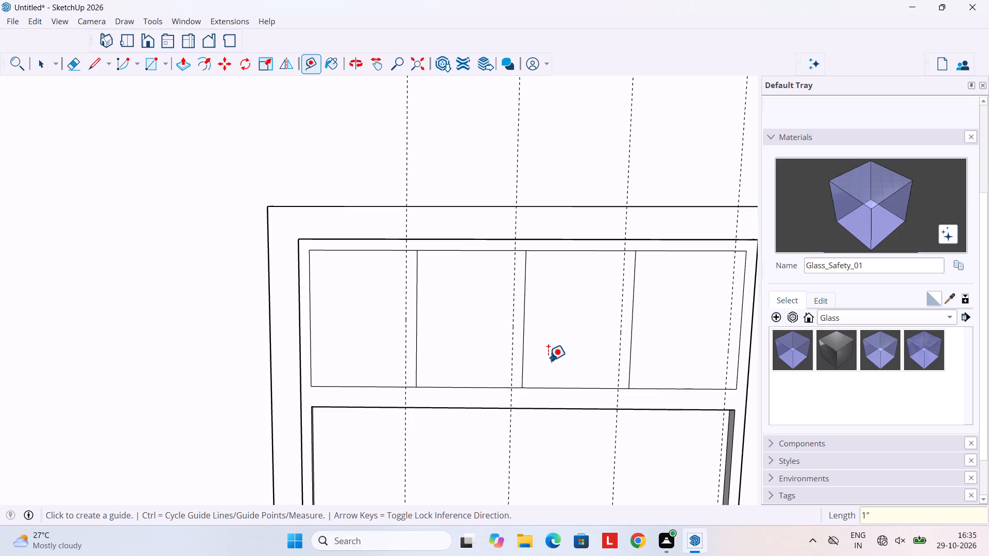
Draw 1' 1" vertical lines along the three guides beside the division lines, outlining three 1" mullions across the upper pane.
key("l")
scroll(421, 279, "up", 2)
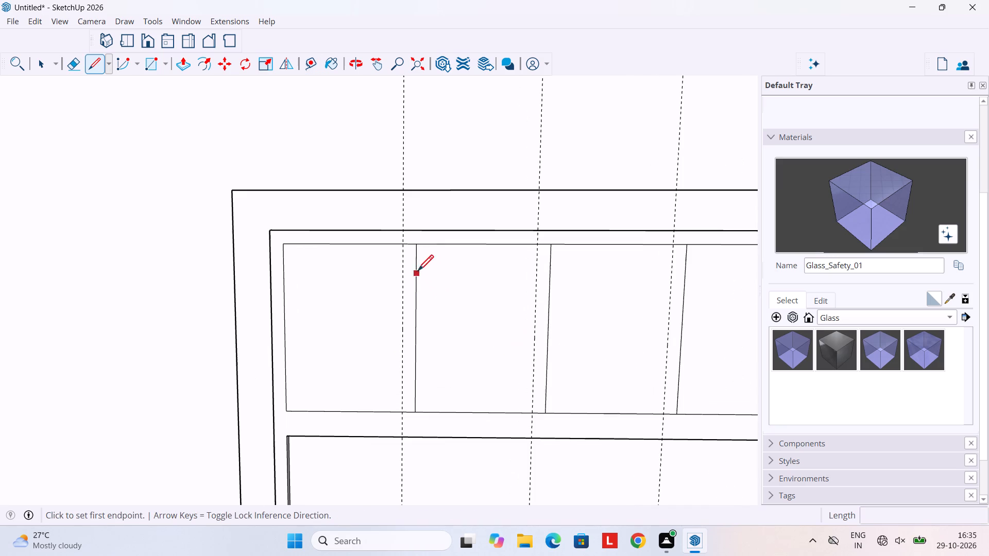
left_click(400, 246)
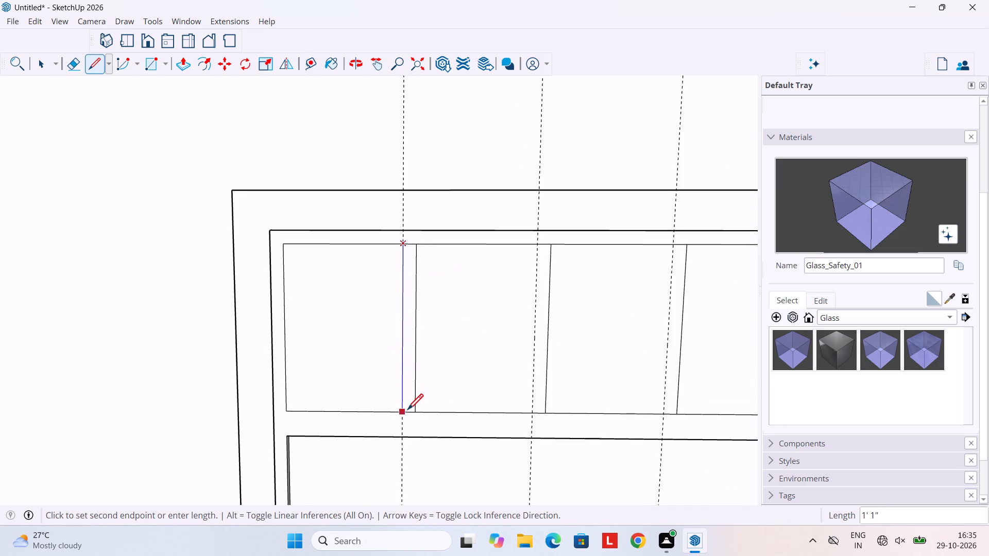
left_click(407, 411)
left_click(535, 248)
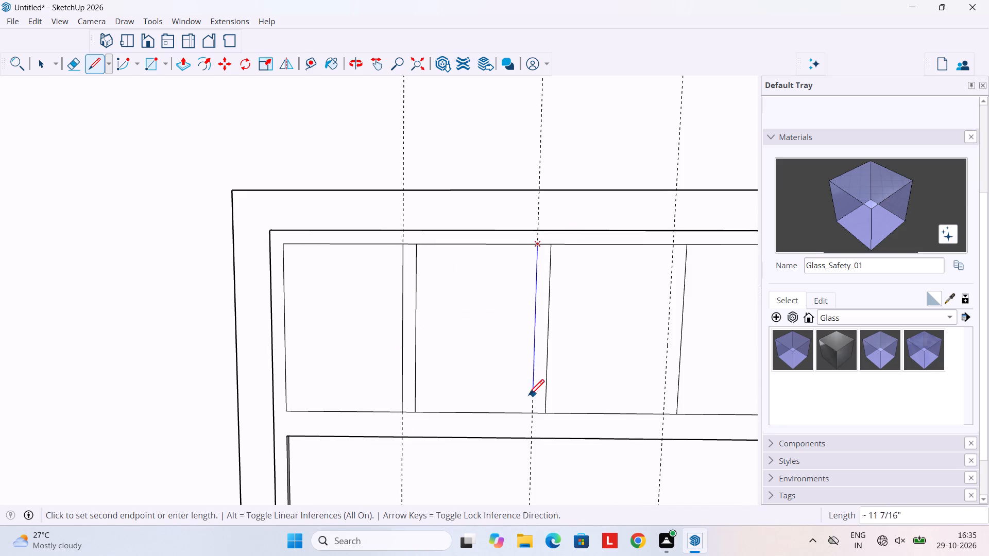
left_click(534, 412)
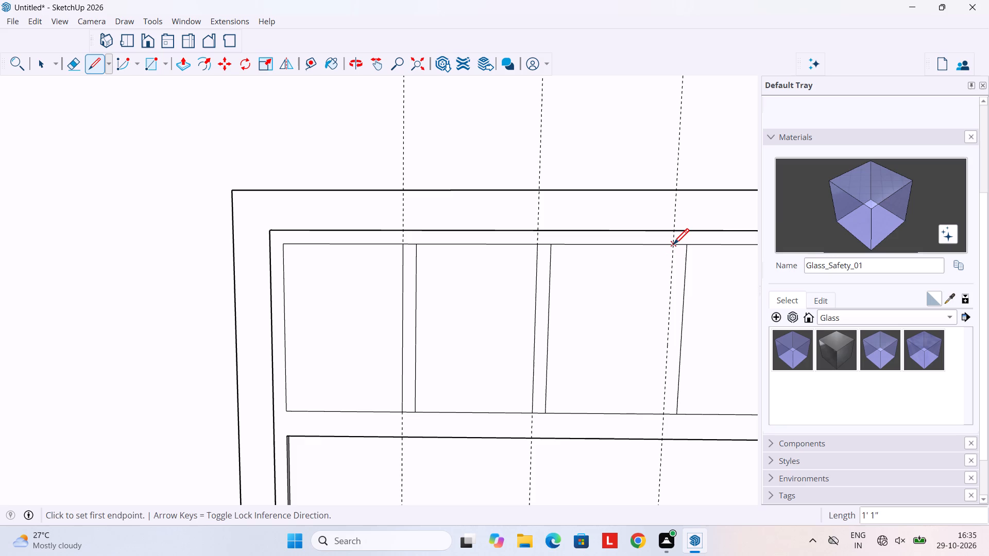
left_click(673, 246)
left_click(664, 412)
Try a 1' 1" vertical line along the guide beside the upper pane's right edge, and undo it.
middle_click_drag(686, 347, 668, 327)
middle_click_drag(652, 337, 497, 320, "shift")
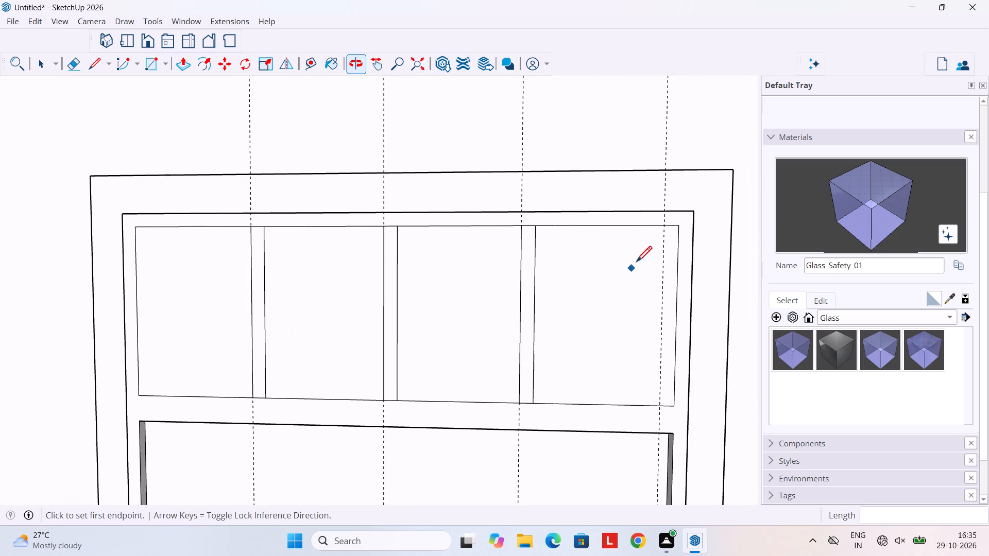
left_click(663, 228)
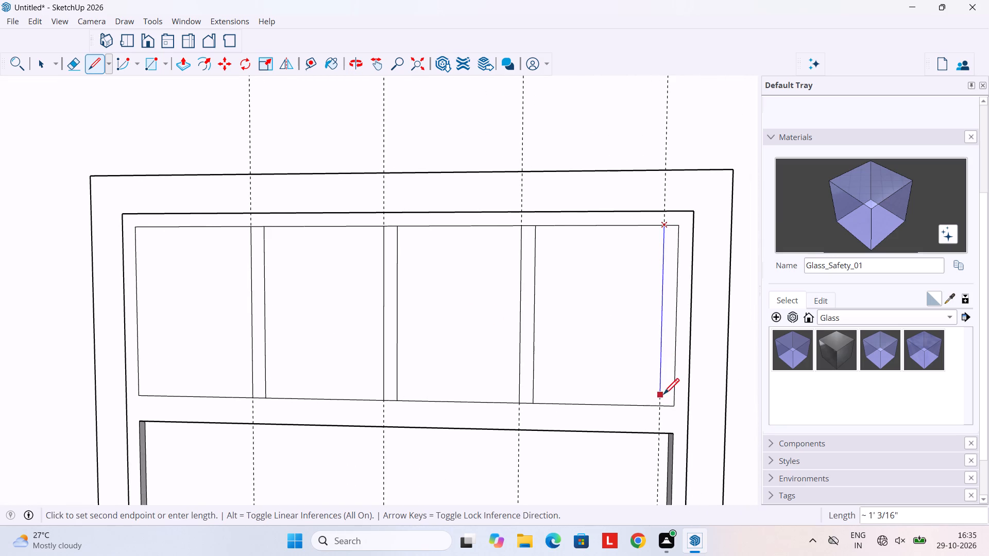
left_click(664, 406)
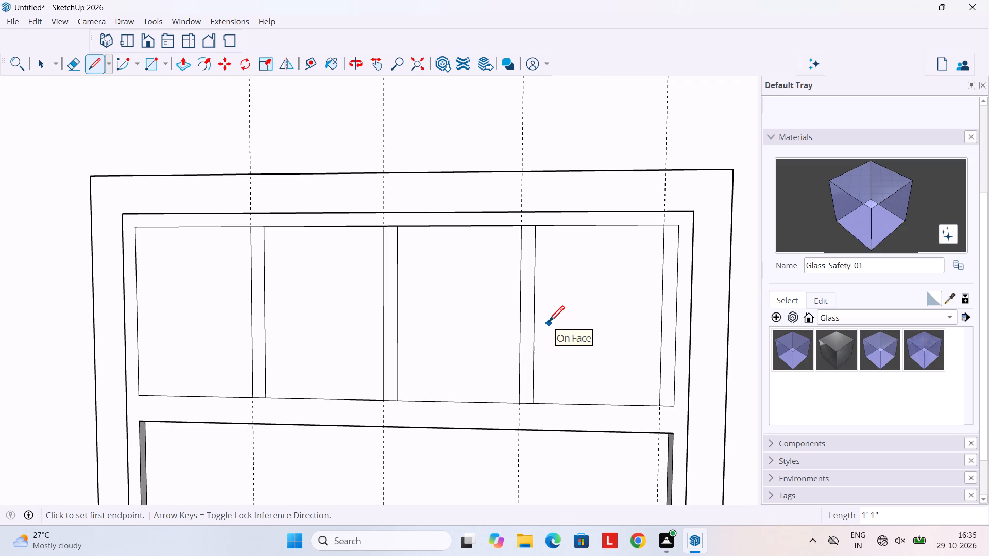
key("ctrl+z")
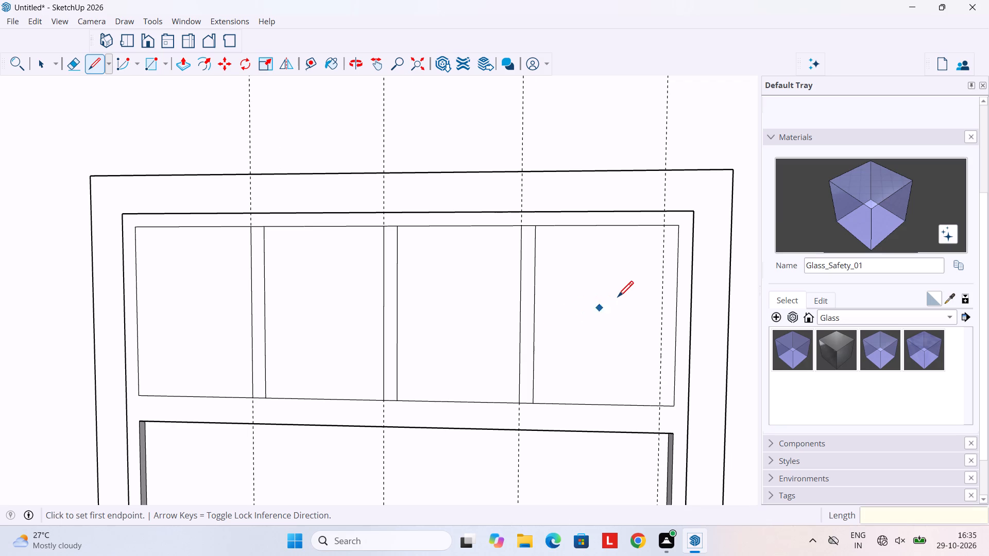
Delete all the construction guides around the side-wall window.
scroll(621, 297, "down", 4)
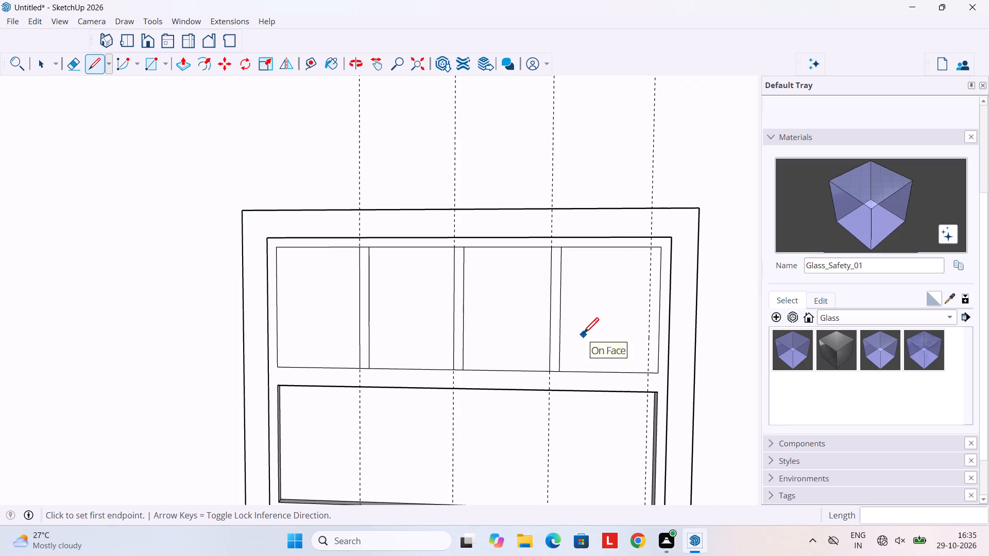
middle_click_drag(521, 361, 551, 388)
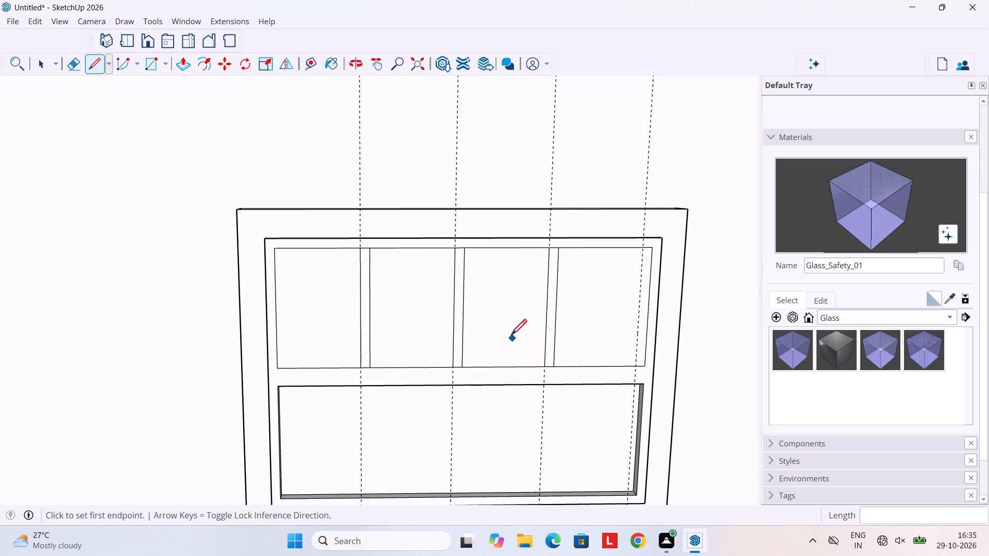
key("space")
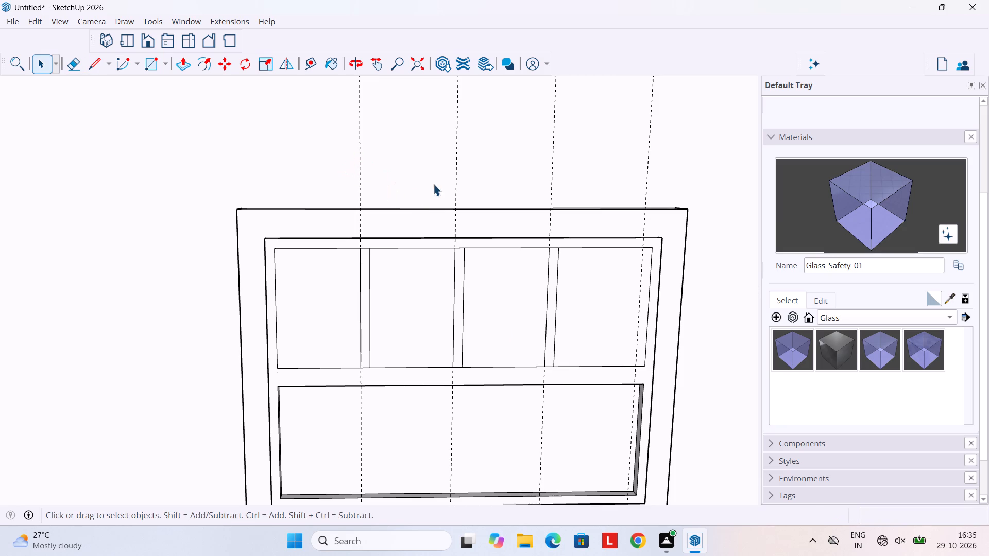
key("space")
left_click(33, 23)
left_click(88, 149)
Paint the four upper panes and the lower pane of the side-wall window with Glass_Safety_01.
scroll(347, 282, "down", 3)
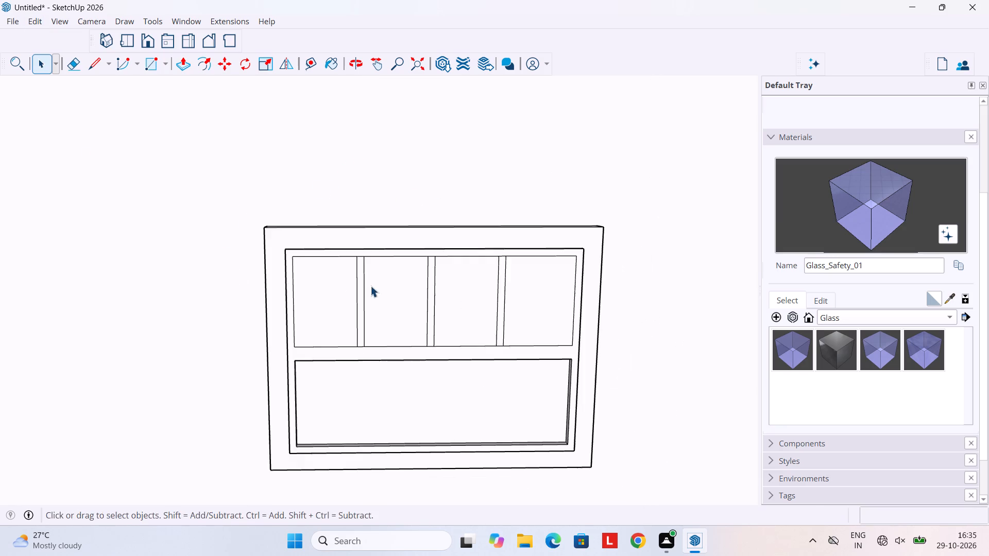
scroll(370, 286, "down", 2)
middle_click_drag(373, 287, 508, 291)
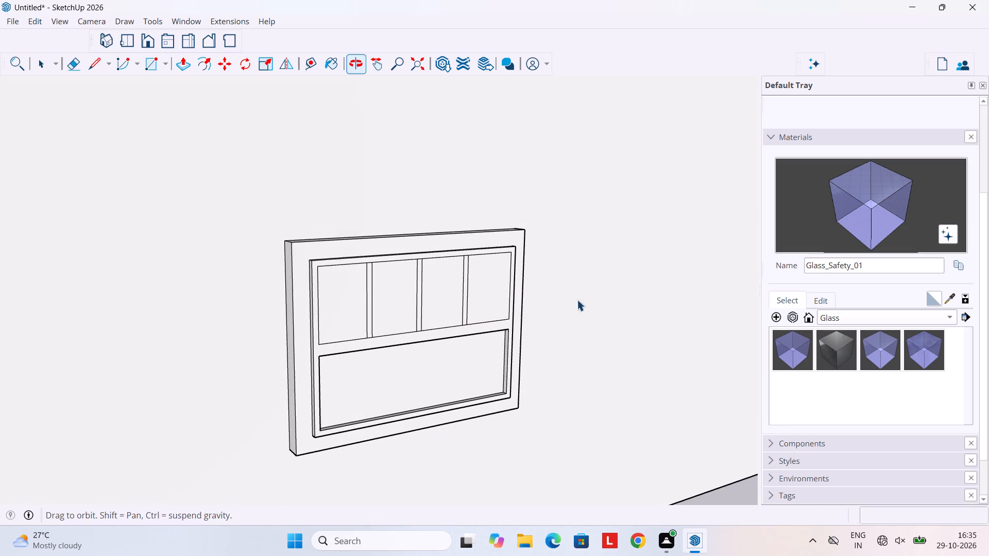
double_click(879, 355)
left_click(348, 311)
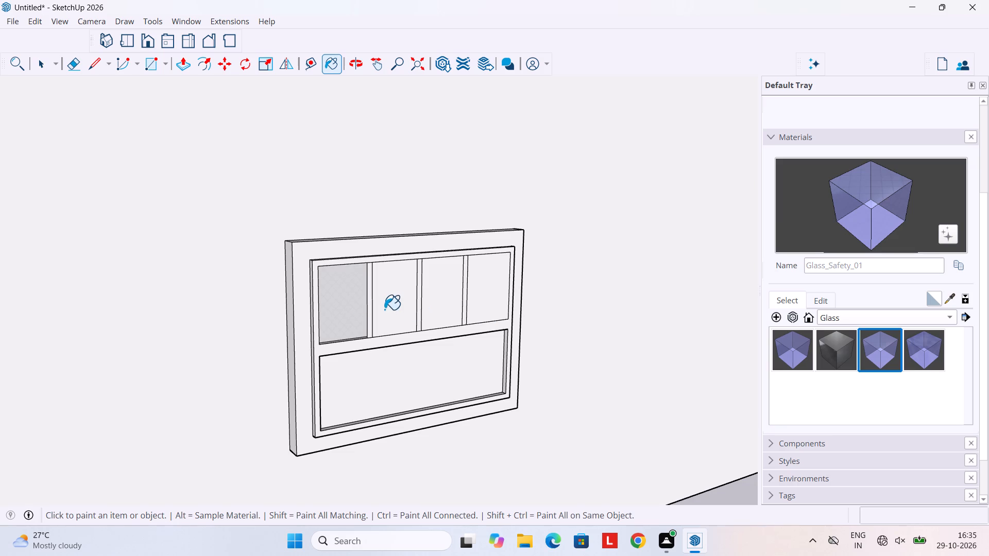
left_click(384, 309)
left_click(442, 309)
left_click(494, 305)
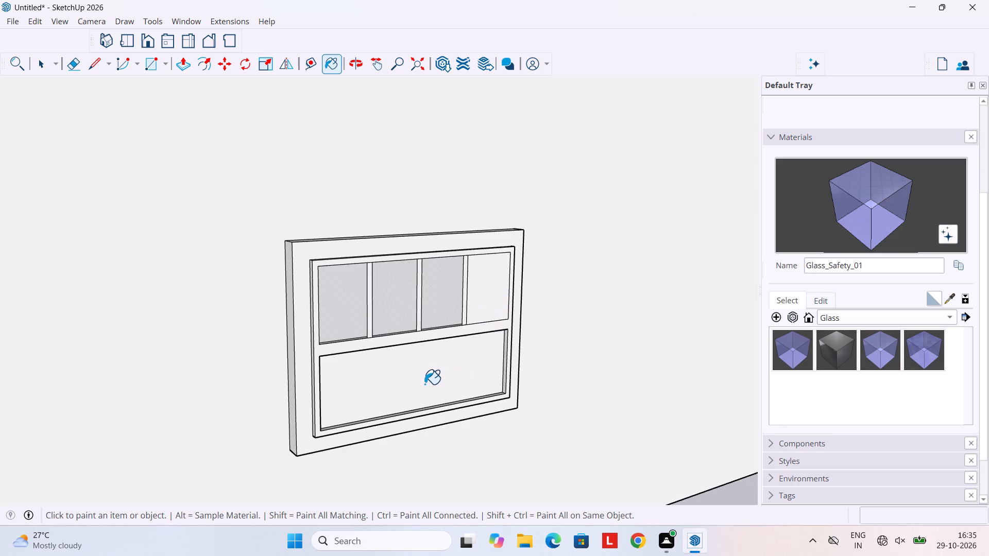
left_click(424, 384)
From inside the room, delete the top edge of the leftover face covering the back of the upper panes.
middle_click_drag(485, 367, 370, 322)
scroll(374, 321, "down", 4)
middle_click_drag(398, 334, 373, 291)
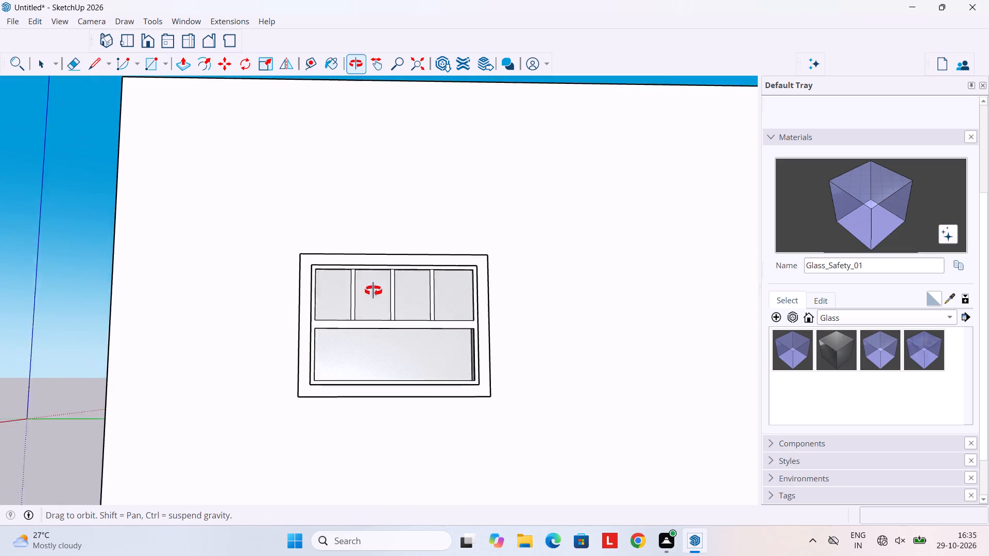
middle_click_drag(373, 291, 473, 411)
middle_click_drag(414, 342, 614, 411)
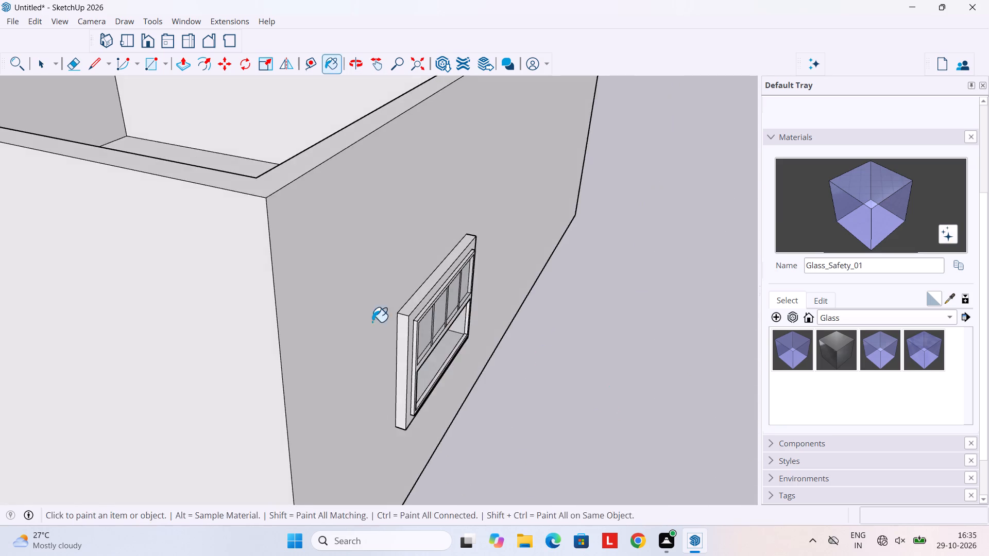
middle_click_drag(372, 322, 630, 370)
middle_click_drag(385, 302, 563, 226)
middle_click_drag(474, 276, 574, 178)
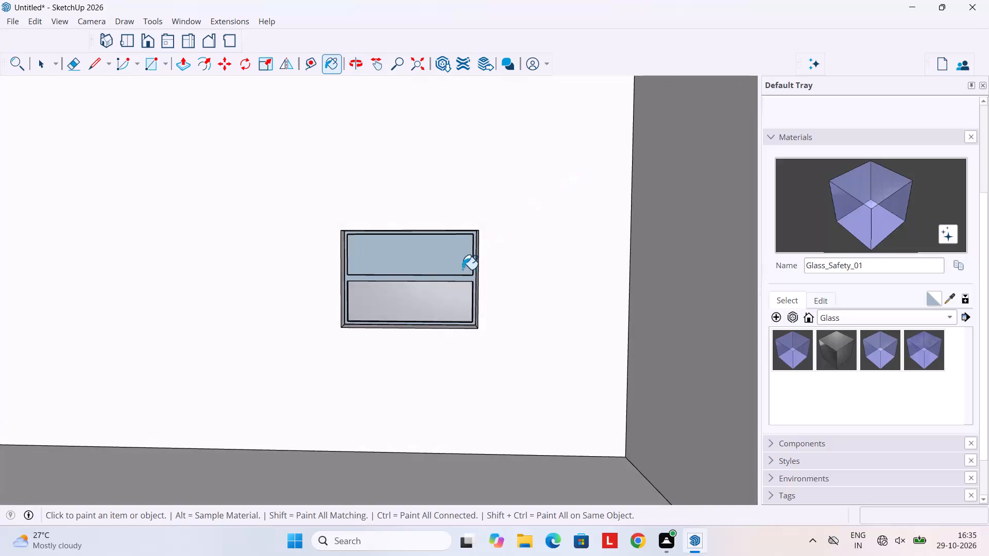
scroll(452, 276, "up", 2)
middle_click_drag(451, 276, 390, 280)
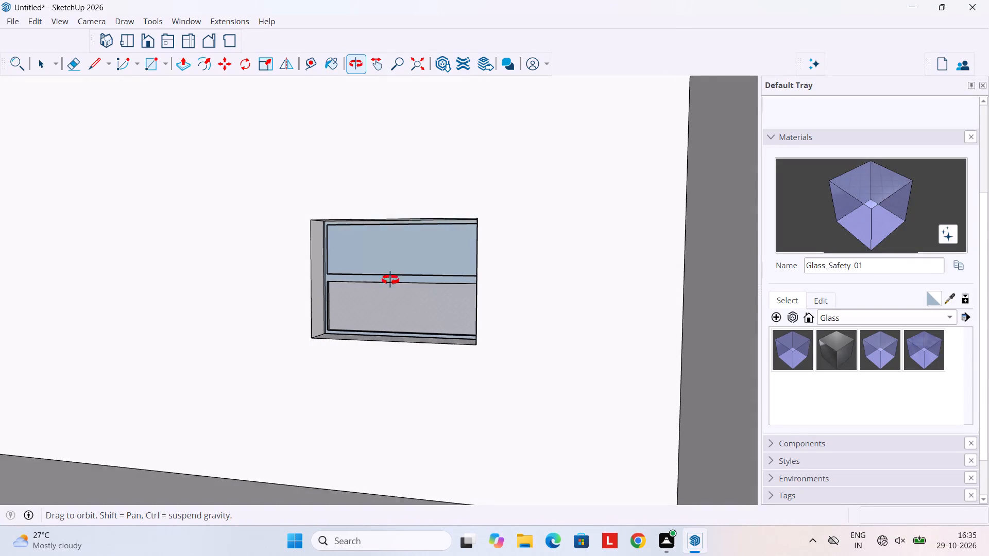
middle_click_drag(390, 280, 390, 286)
key("space")
scroll(355, 257, "up", 4)
left_click(408, 208)
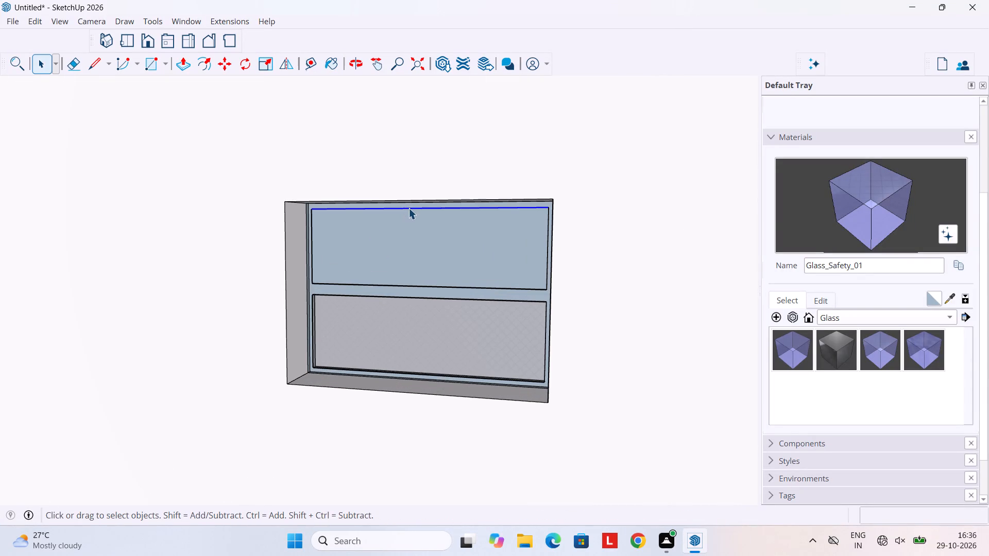
key("Delete")
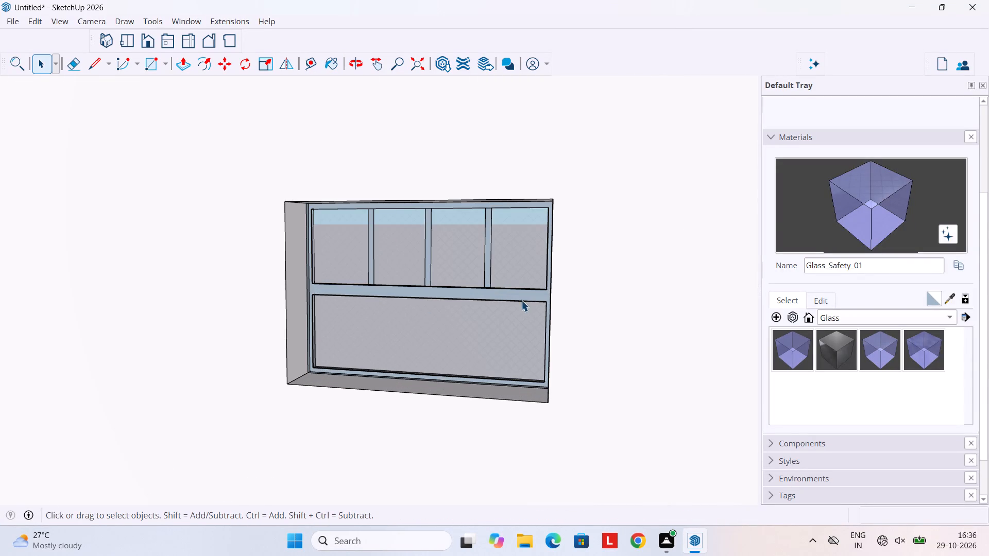
Examine the glazed side-wall window and its mullions from inside and outside the room.
middle_click_drag(521, 300, 332, 314)
scroll(472, 277, "down", 20)
scroll(472, 277, "down", 4)
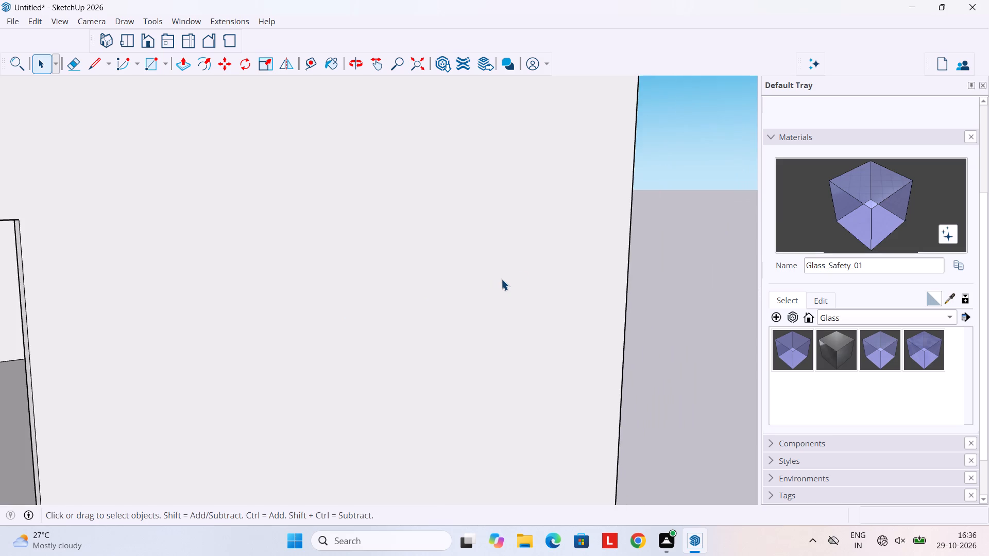
middle_click_drag(520, 276, 197, 275)
scroll(252, 260, "down", 10)
middle_click_drag(314, 267, 19, 336)
scroll(61, 326, "up", 1)
scroll(19, 336, "down", 1)
middle_click_drag(291, 203, 85, 270)
scroll(85, 270, "up", 1)
middle_click_drag(378, 195, 0, 235)
middle_click_drag(325, 221, 286, 218)
scroll(366, 170, "up", 11)
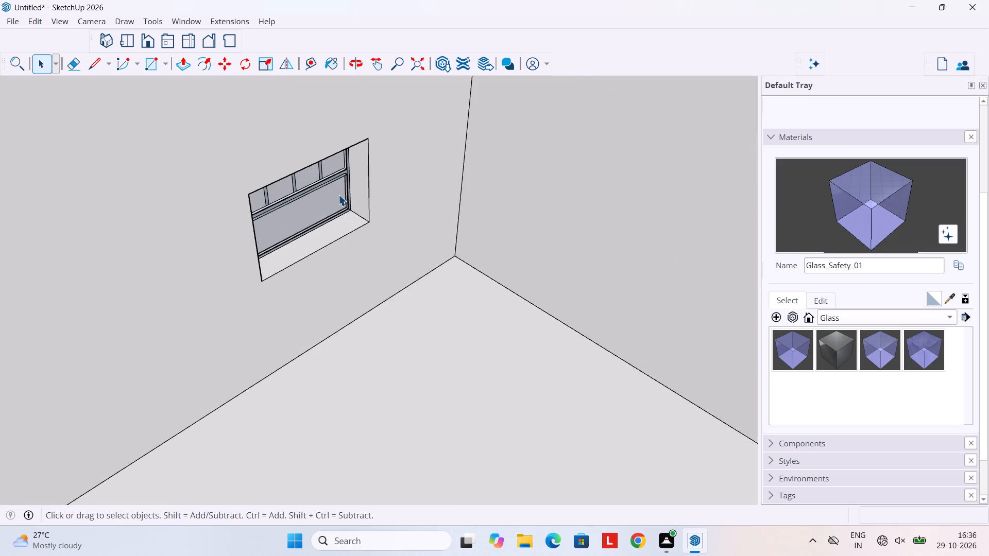
middle_click_drag(328, 206, 297, 145)
scroll(370, 212, "up", 8)
middle_click_drag(280, 190, 373, 181)
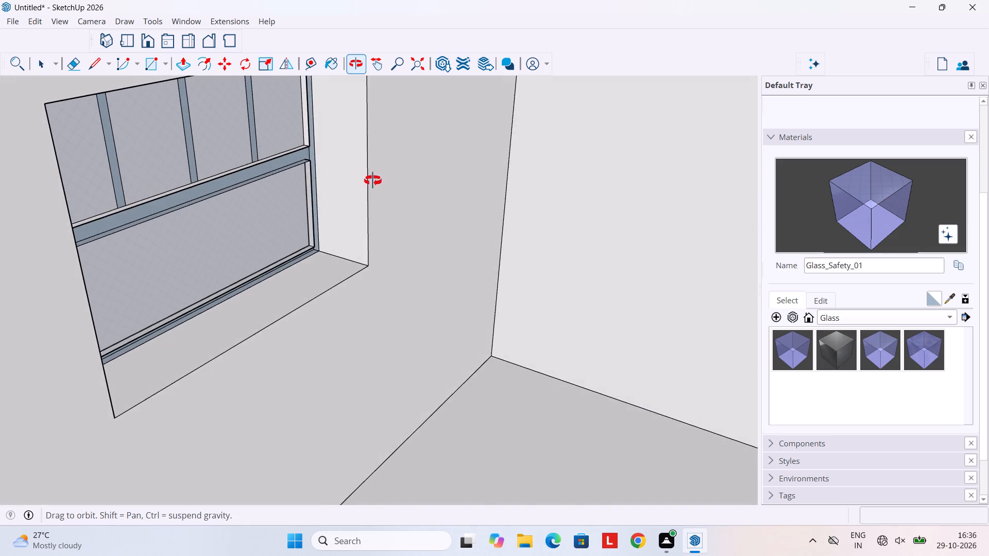
middle_click_drag(373, 181, 444, 161)
scroll(397, 190, "down", 9)
middle_click_drag(321, 207, 570, 210)
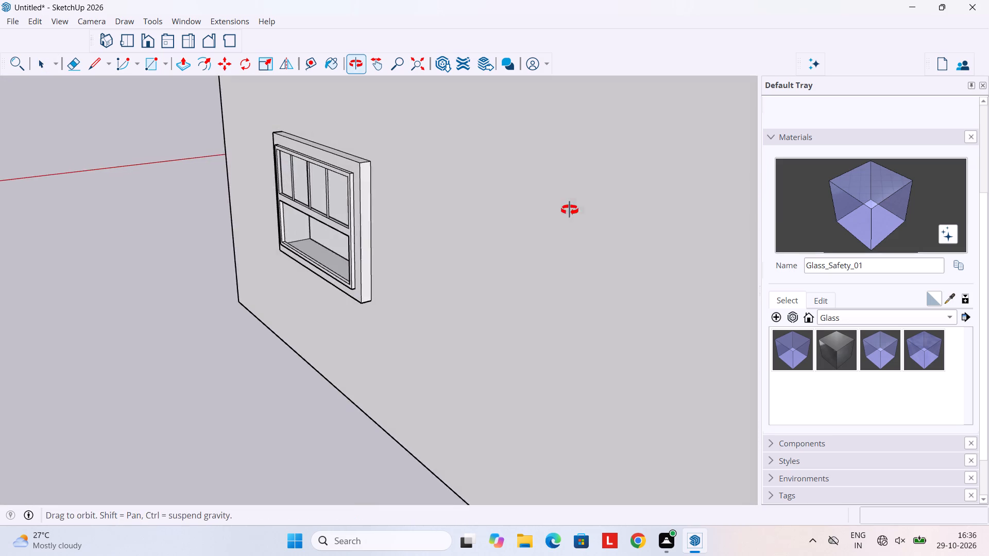
middle_click_drag(570, 210, 571, 210)
scroll(384, 215, "down", 5)
middle_click_drag(364, 216, 499, 205)
scroll(394, 207, "up", 6)
middle_click_drag(338, 226, 541, 232)
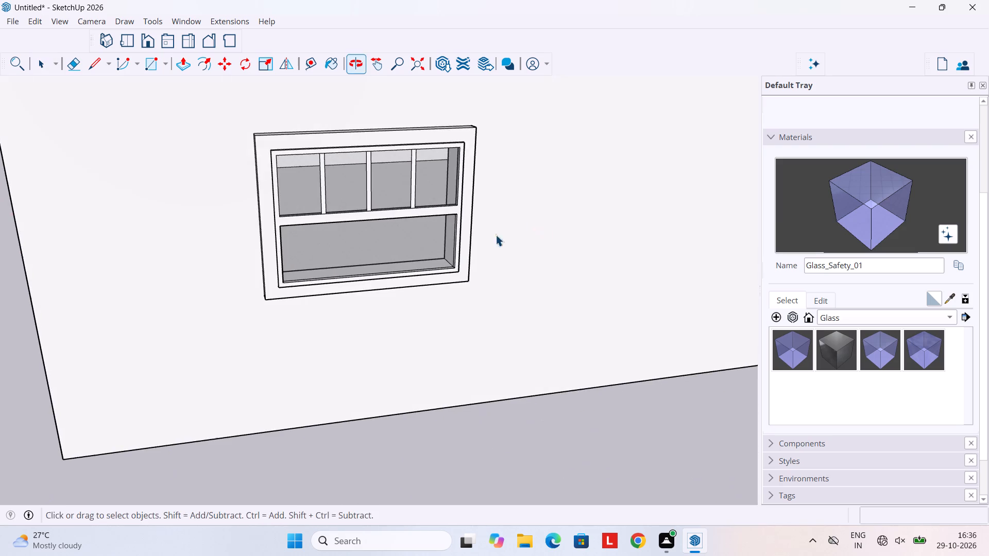
middle_click_drag(378, 236, 461, 237)
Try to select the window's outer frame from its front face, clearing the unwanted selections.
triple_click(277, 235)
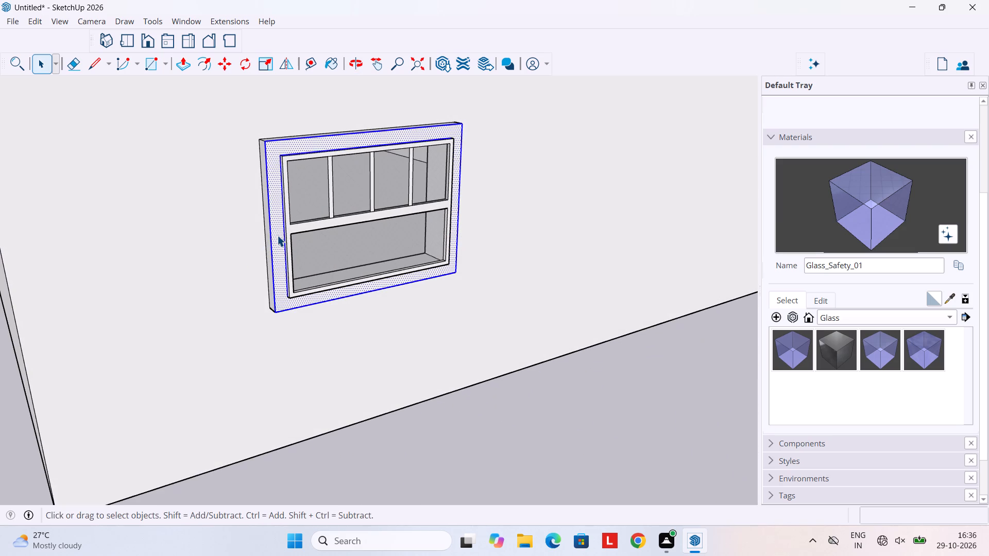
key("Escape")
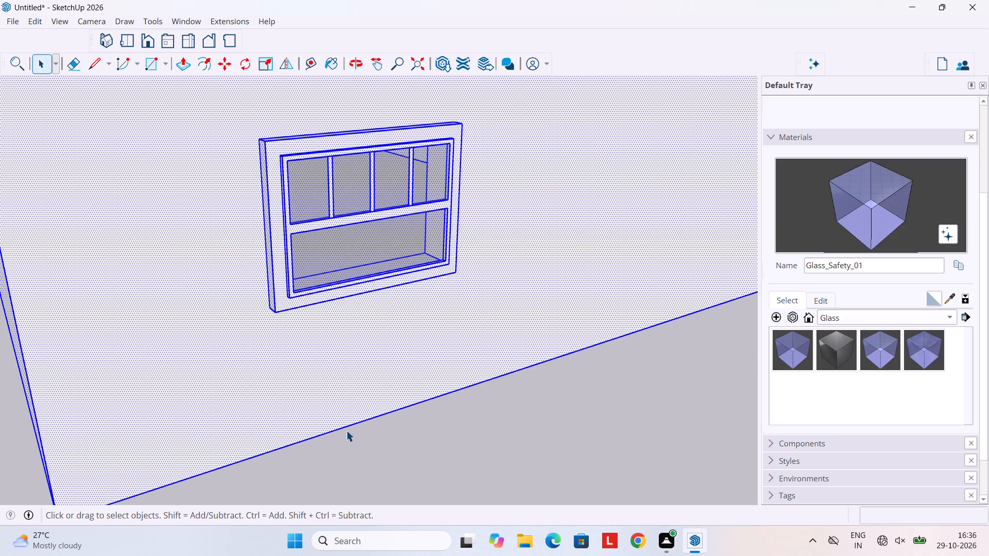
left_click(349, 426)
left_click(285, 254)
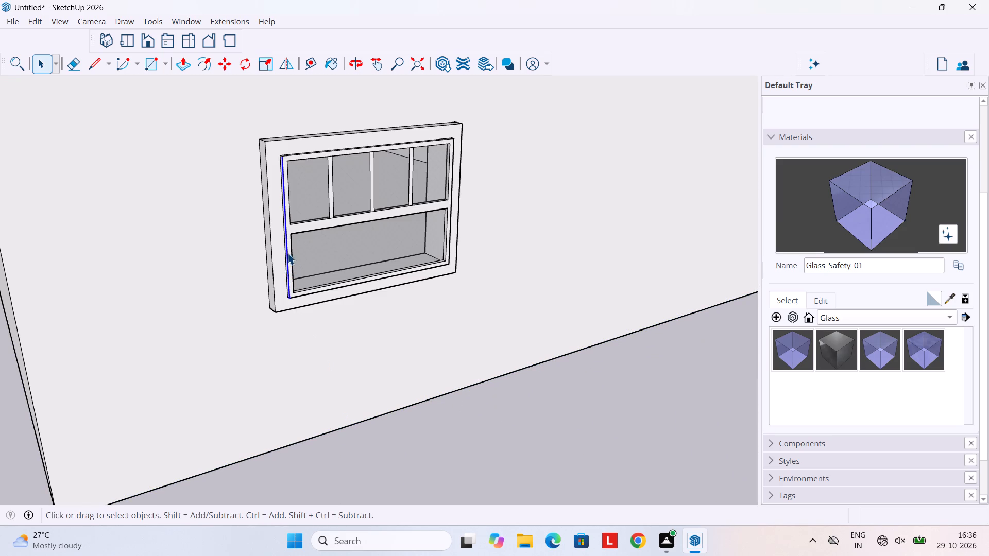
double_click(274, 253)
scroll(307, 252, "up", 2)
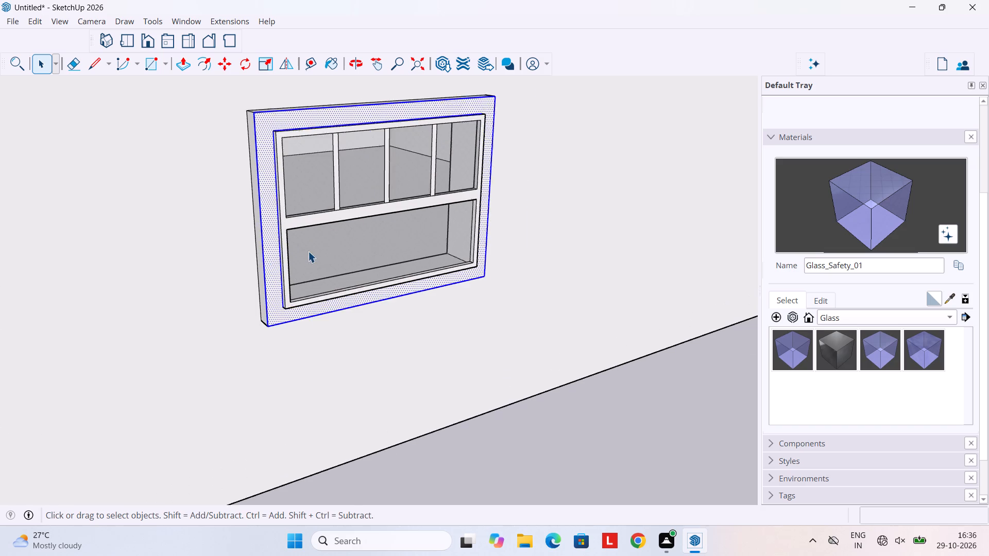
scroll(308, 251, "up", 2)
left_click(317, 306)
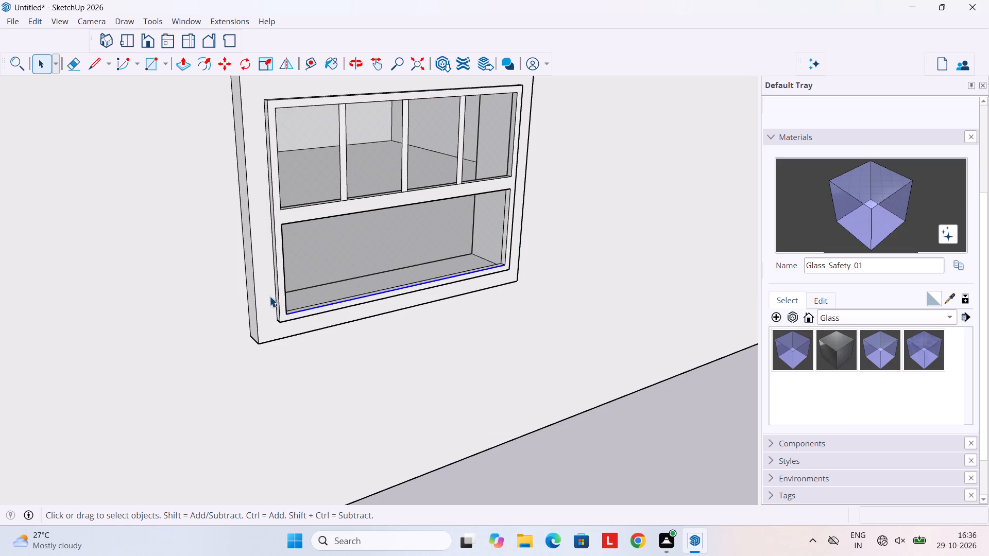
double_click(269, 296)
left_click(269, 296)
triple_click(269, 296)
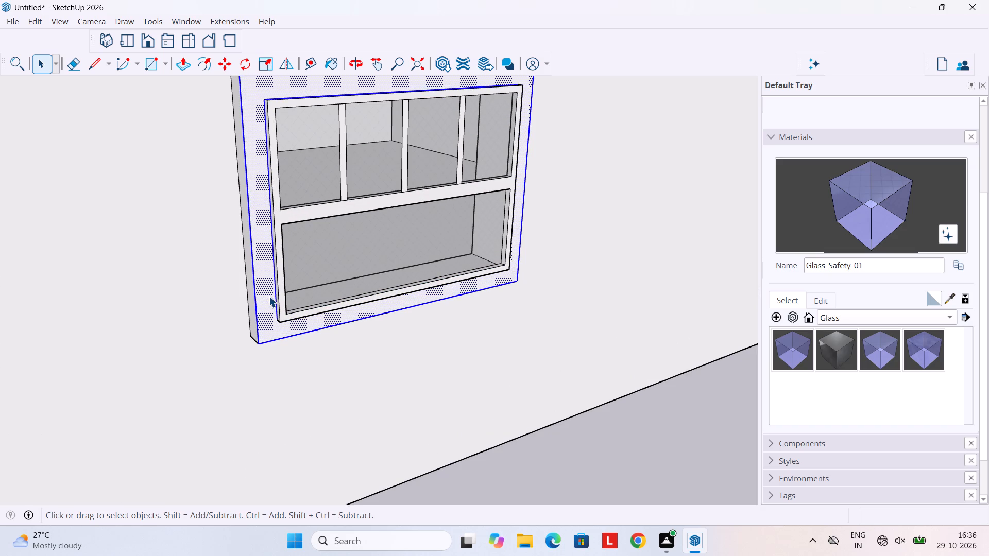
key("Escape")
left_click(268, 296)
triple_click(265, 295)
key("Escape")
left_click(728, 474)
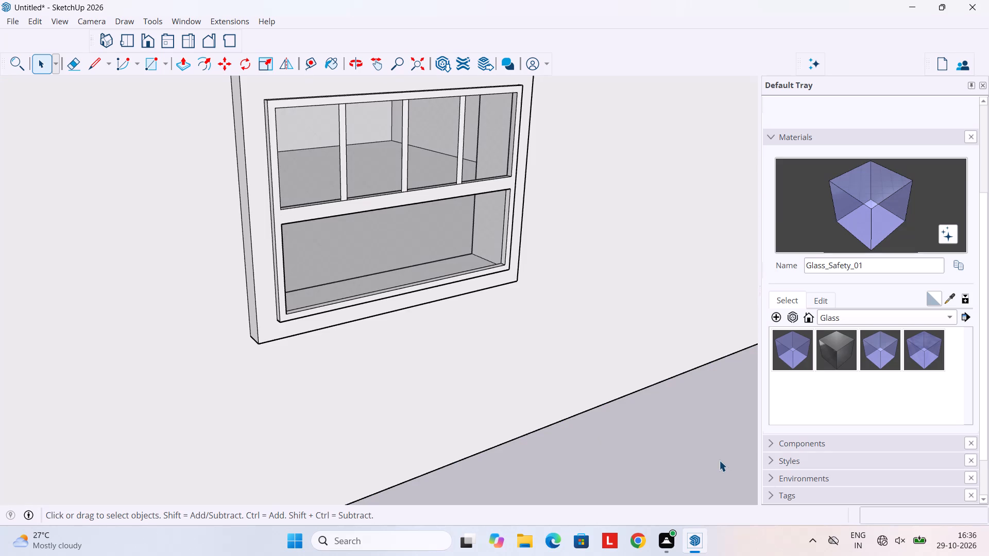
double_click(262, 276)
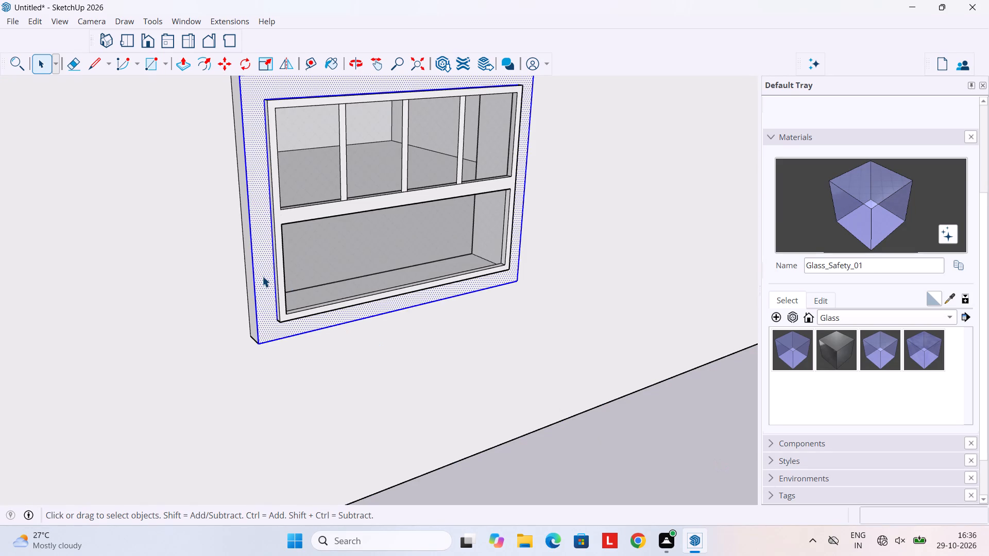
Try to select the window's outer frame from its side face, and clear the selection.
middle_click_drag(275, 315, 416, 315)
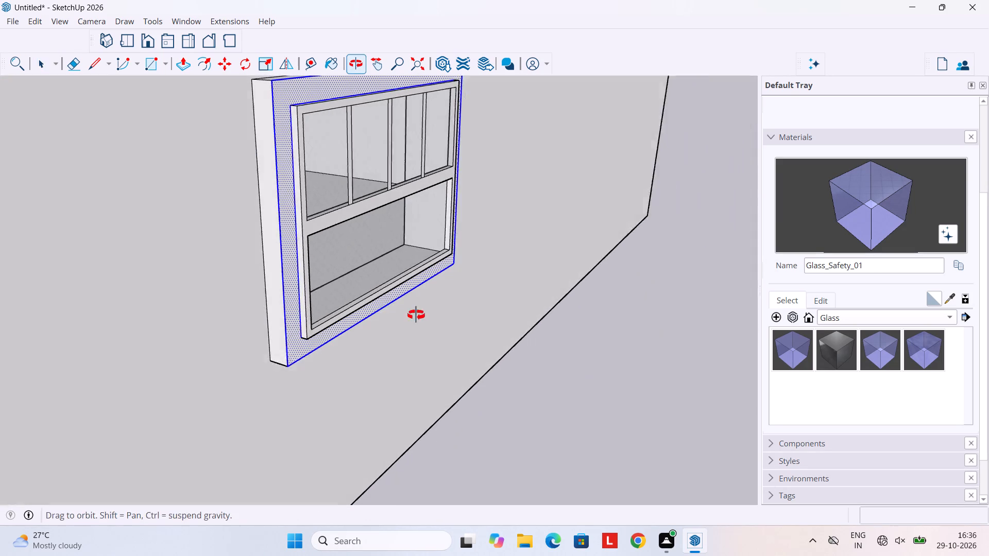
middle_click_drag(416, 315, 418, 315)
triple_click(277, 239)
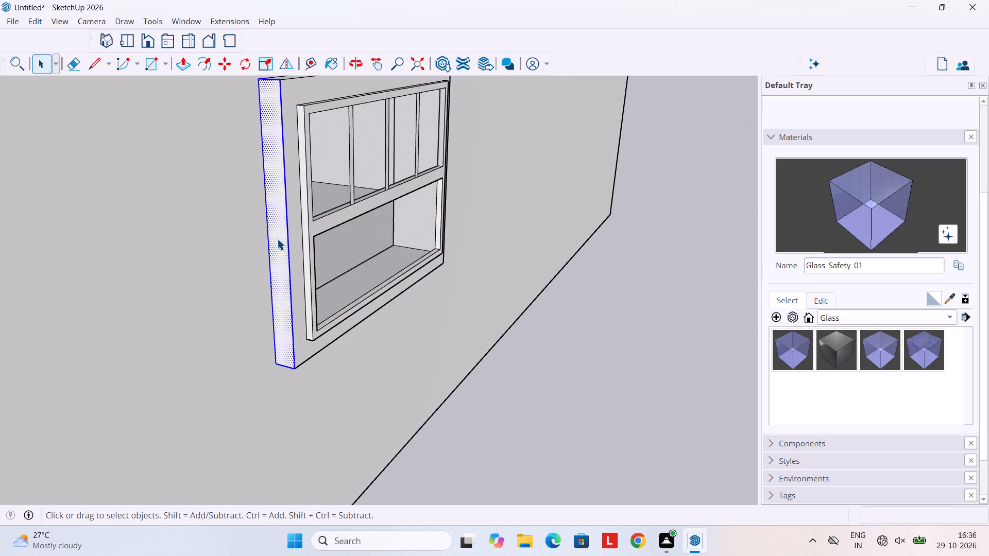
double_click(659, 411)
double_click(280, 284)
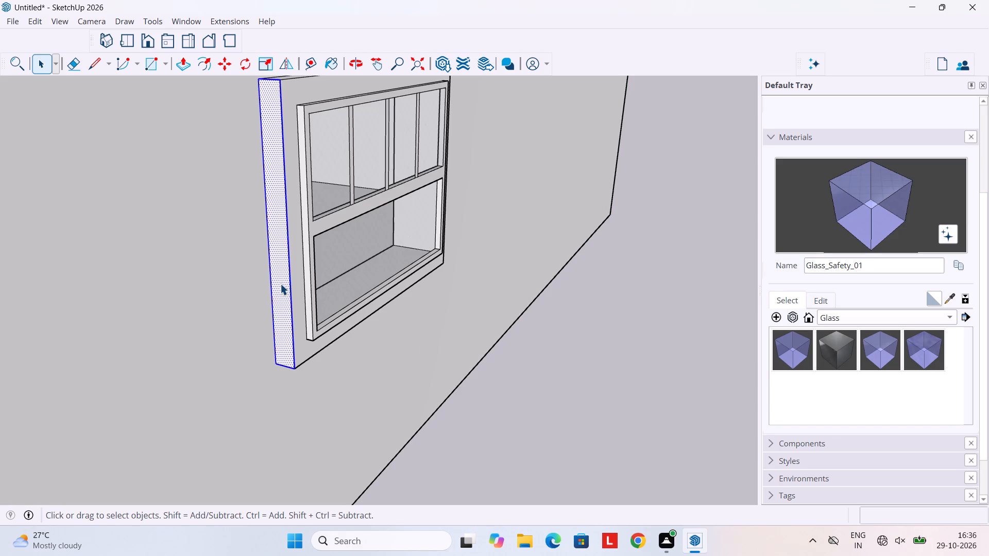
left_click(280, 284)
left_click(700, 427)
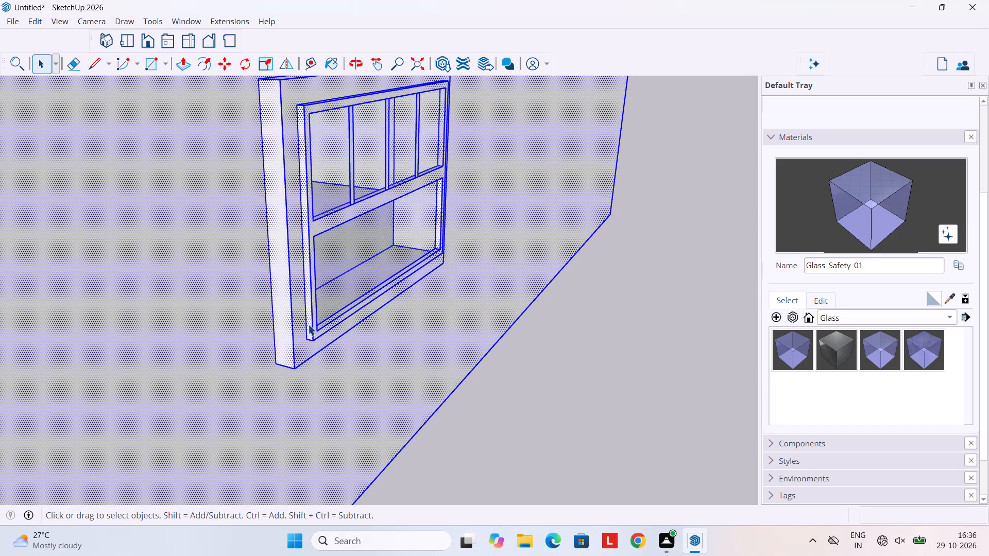
Group the front face and adjoining side face of the side-wall window's outer frame.
double_click(289, 298)
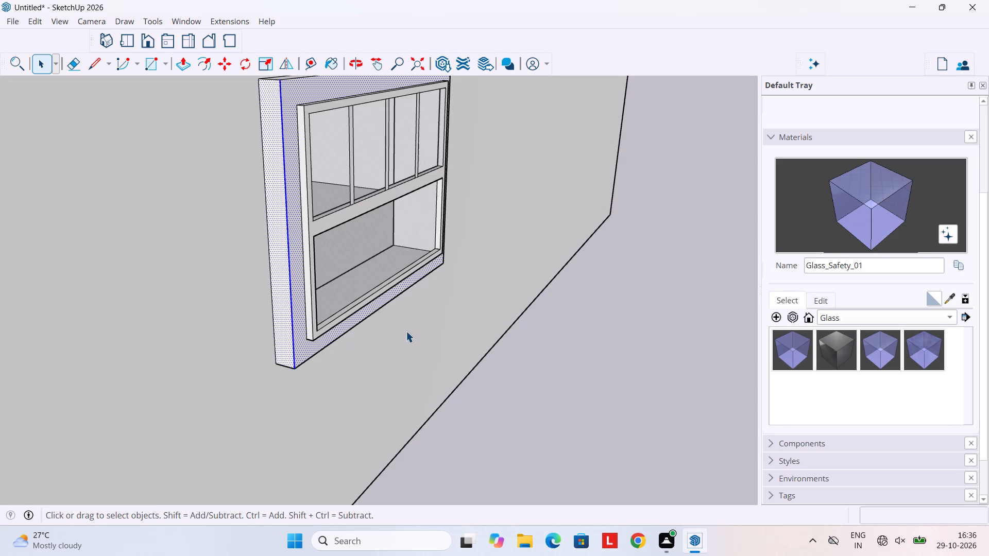
scroll(403, 333, "down", 4)
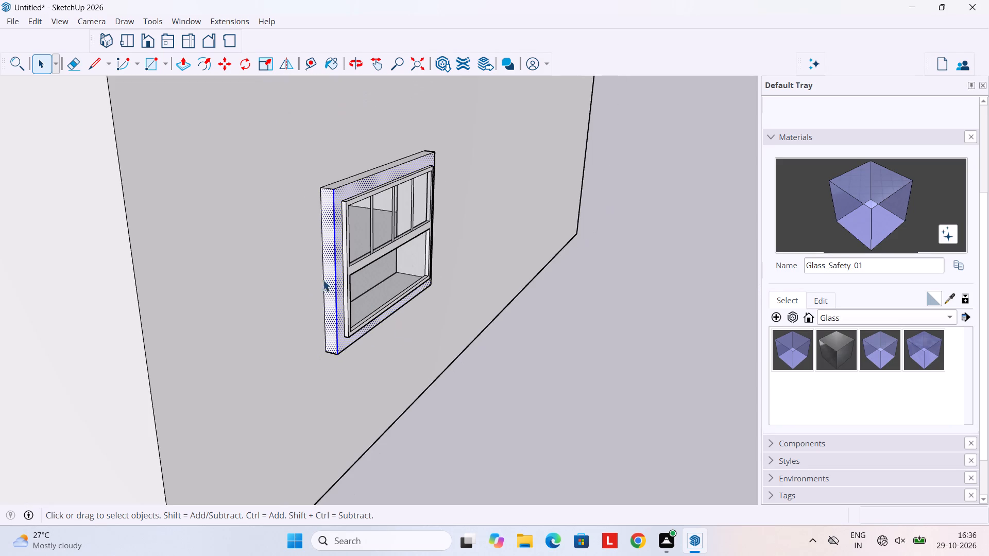
scroll(325, 224, "up", 2)
middle_click_drag(342, 207, 331, 344)
middle_click_drag(354, 260, 249, 273)
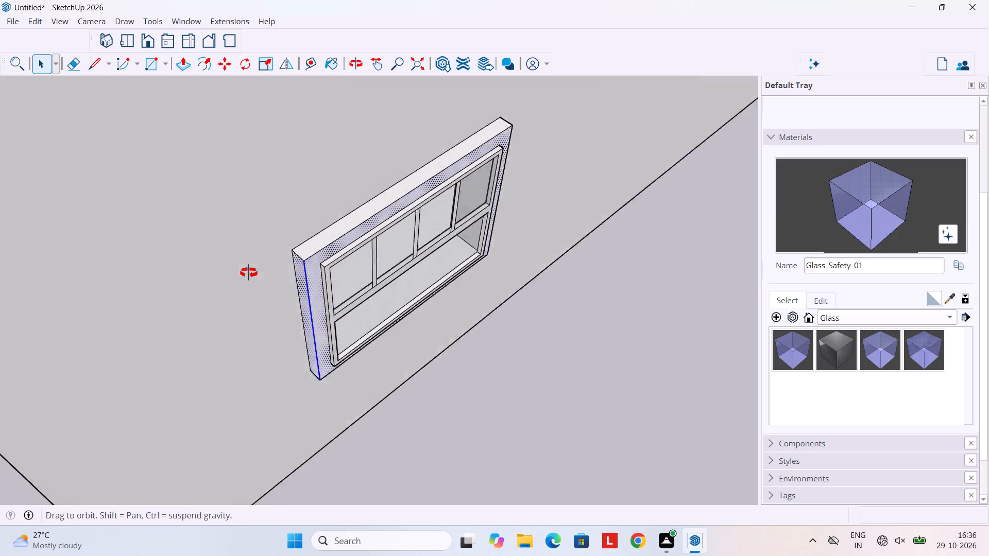
middle_click_drag(249, 273, 216, 268)
middle_click_drag(458, 284, 231, 208)
middle_click_drag(523, 300, 373, 199)
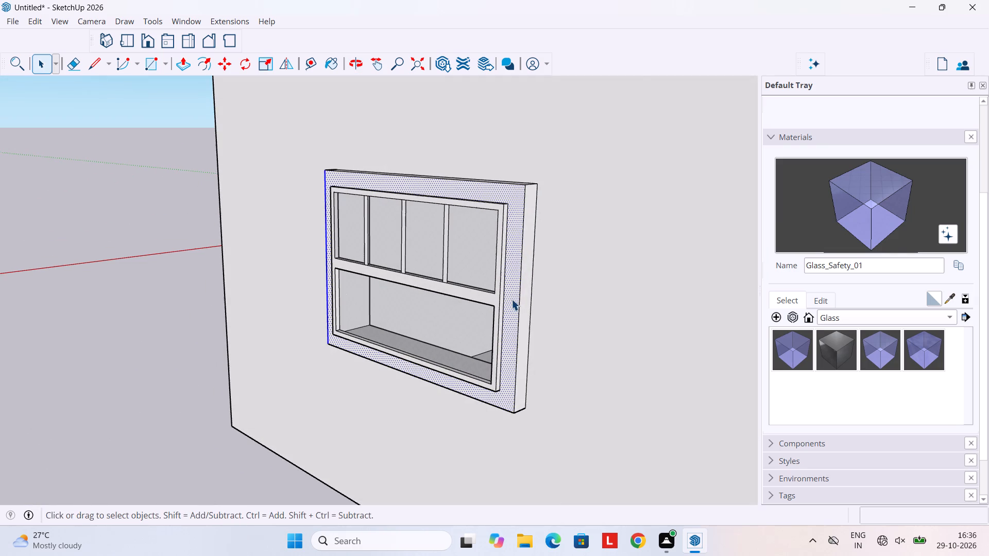
right_click(511, 299)
left_click(550, 128)
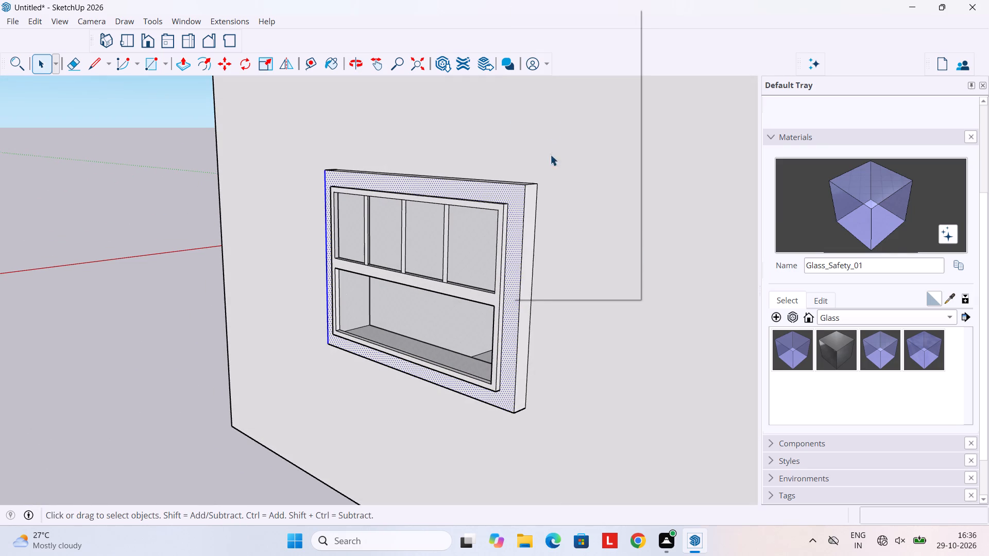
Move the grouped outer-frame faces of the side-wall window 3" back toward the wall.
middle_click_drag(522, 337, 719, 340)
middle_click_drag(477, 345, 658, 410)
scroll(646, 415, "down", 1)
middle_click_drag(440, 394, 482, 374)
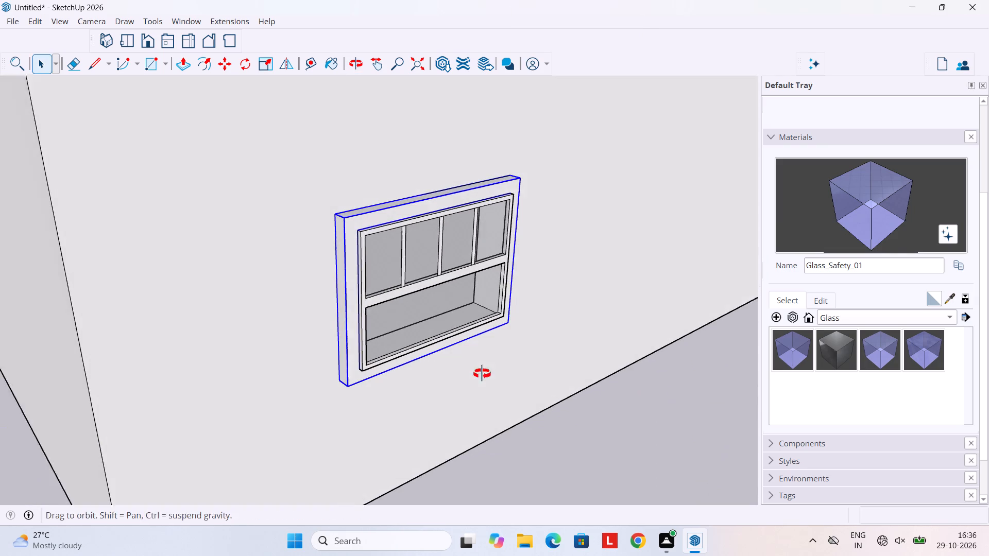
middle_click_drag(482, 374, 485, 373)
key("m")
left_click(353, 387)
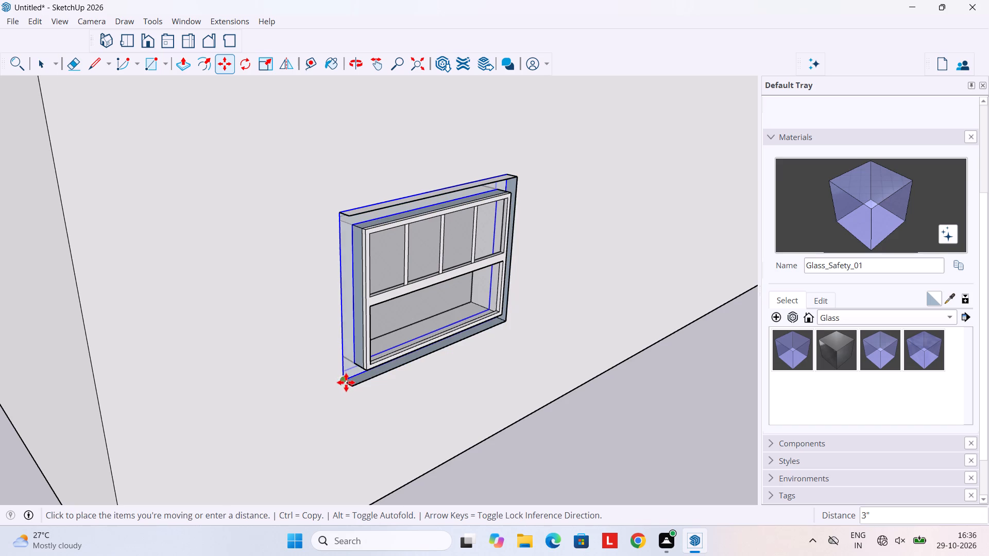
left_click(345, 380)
Examine the moved frame on the side-wall window and compare it with the front-wall window beside the doorway, clearing the selection.
scroll(435, 350, "down", 3)
middle_click_drag(489, 379, 404, 265)
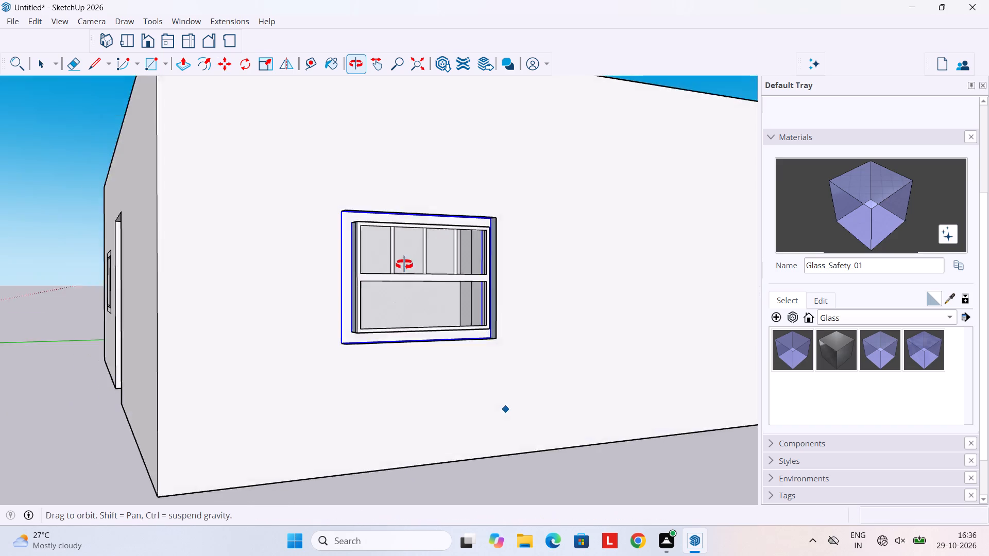
middle_click_drag(404, 265, 548, 439)
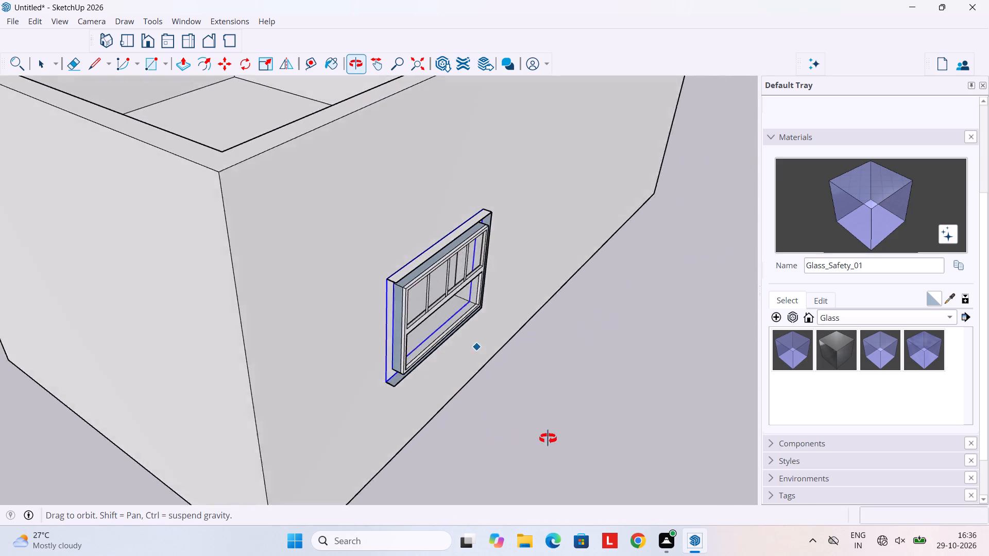
middle_click_drag(548, 439, 452, 388)
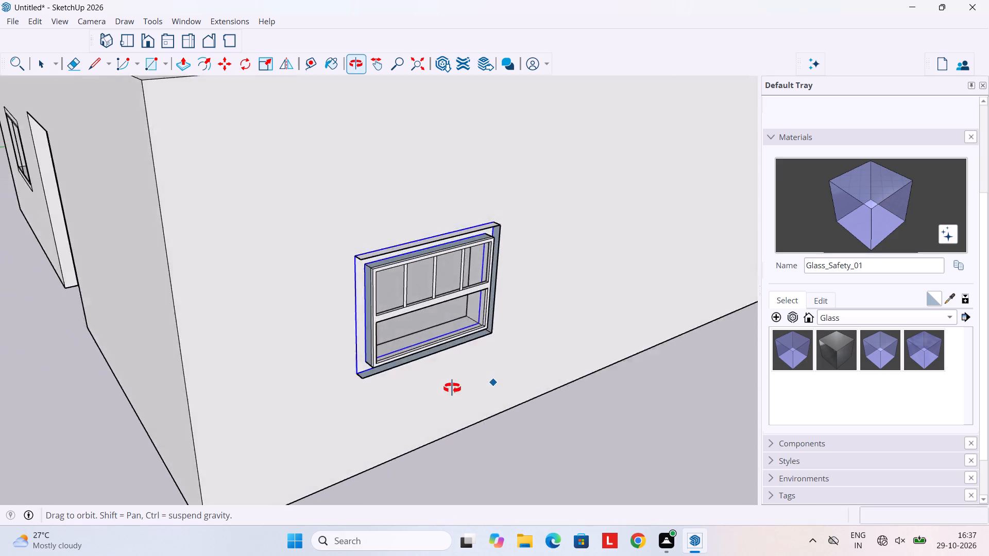
middle_click_drag(452, 388, 434, 339)
key("space")
scroll(502, 439, "up", 3)
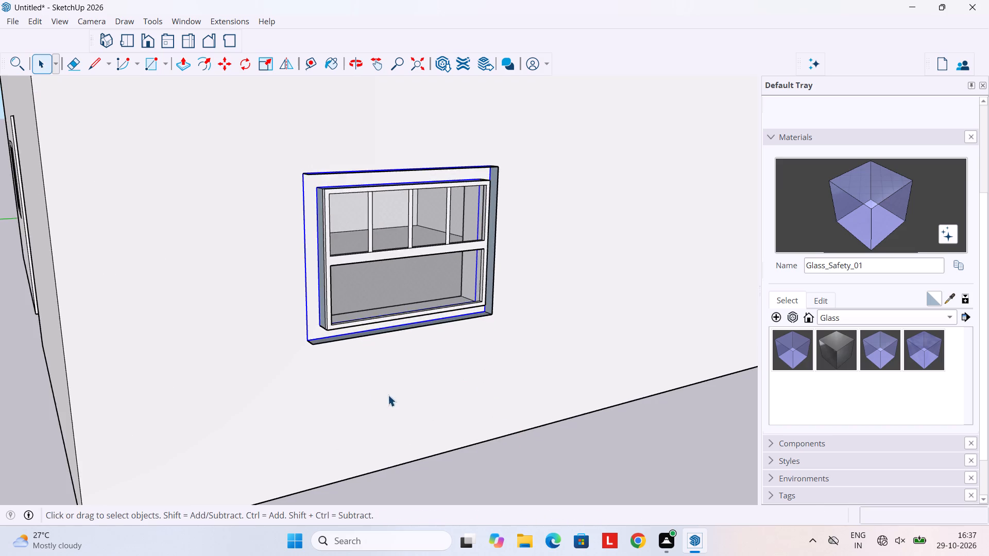
scroll(363, 383, "down", 4)
middle_click_drag(348, 381, 588, 405)
scroll(481, 386, "down", 10)
middle_click_drag(353, 377, 485, 369)
middle_click_drag(220, 383, 338, 360)
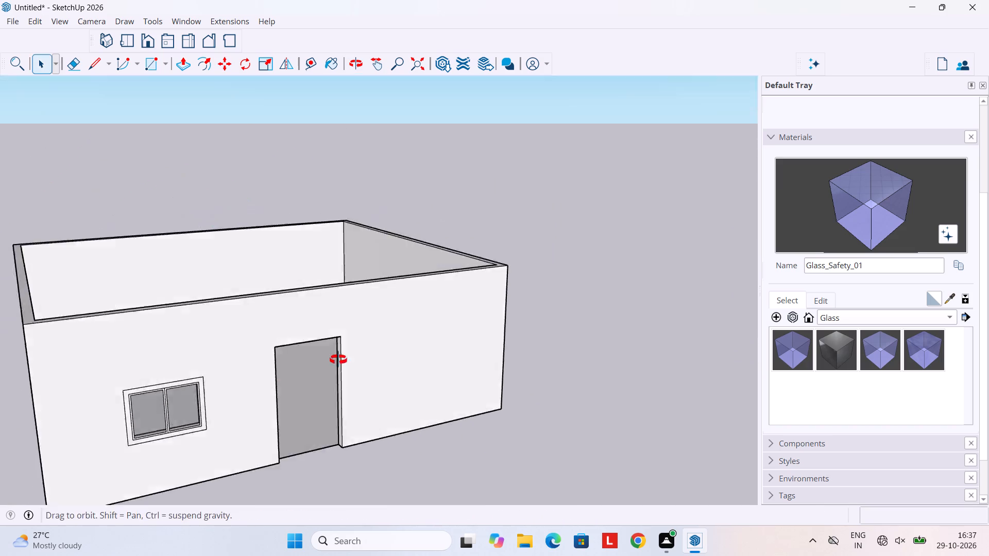
middle_click_drag(338, 360, 498, 323)
middle_click_drag(385, 368, 458, 366)
middle_click_drag(472, 370, 175, 362)
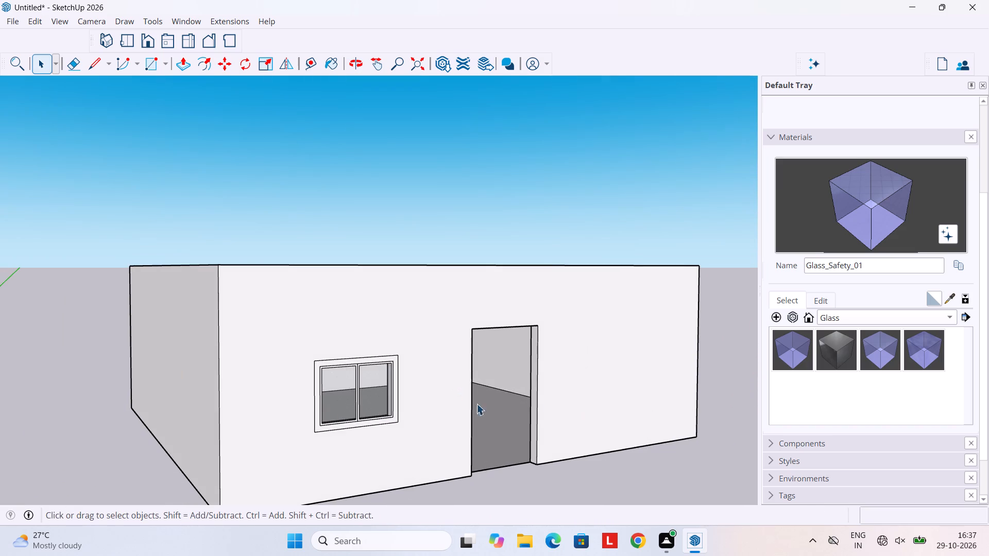
scroll(341, 412, "up", 8)
middle_click_drag(343, 396, 375, 445)
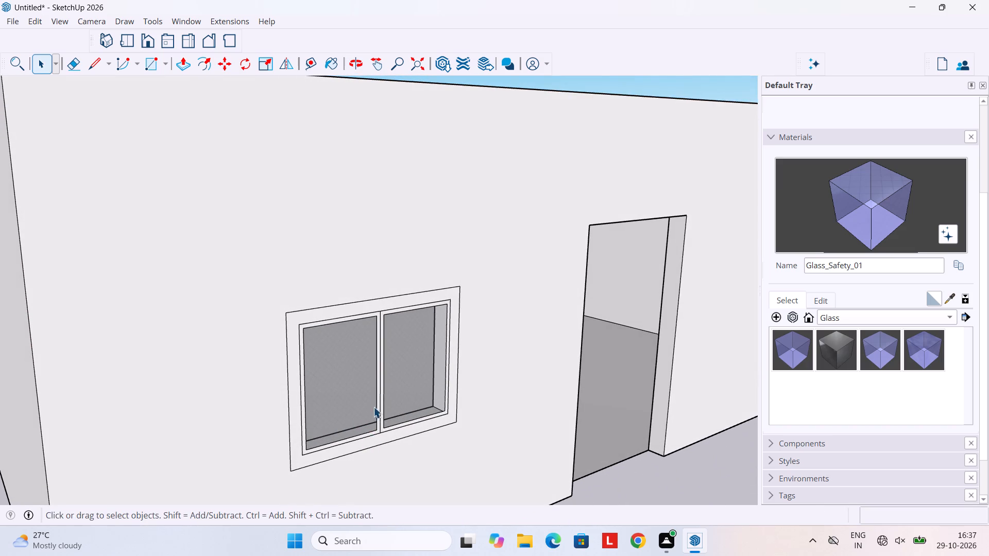
middle_click_drag(373, 358, 315, 343)
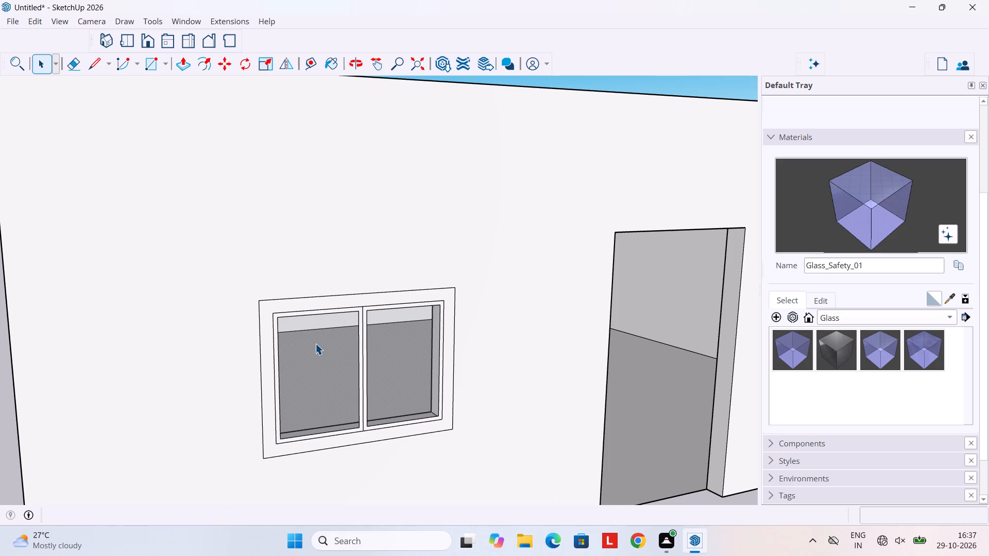
middle_click_drag(263, 357, 379, 420)
scroll(349, 372, "up", 6)
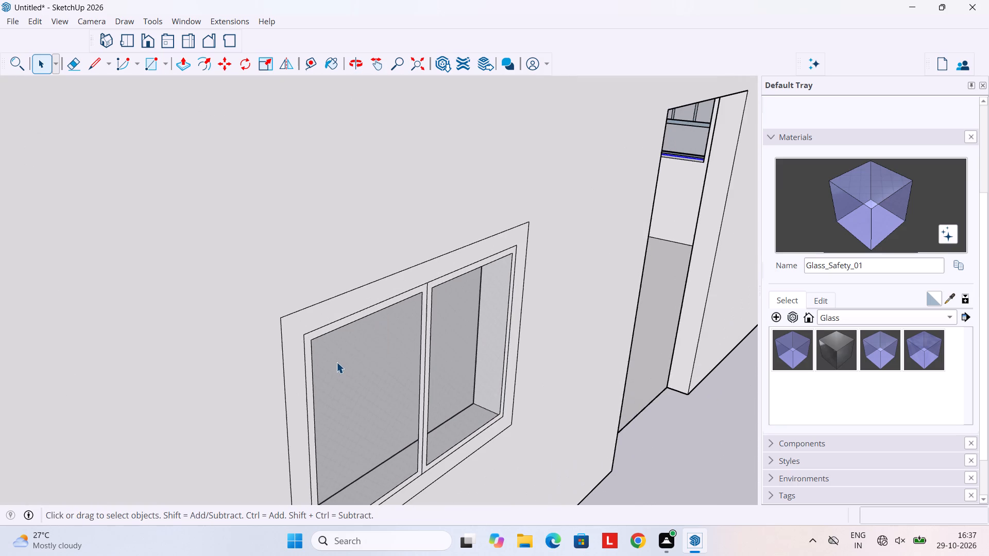
scroll(558, 407, "down", 7)
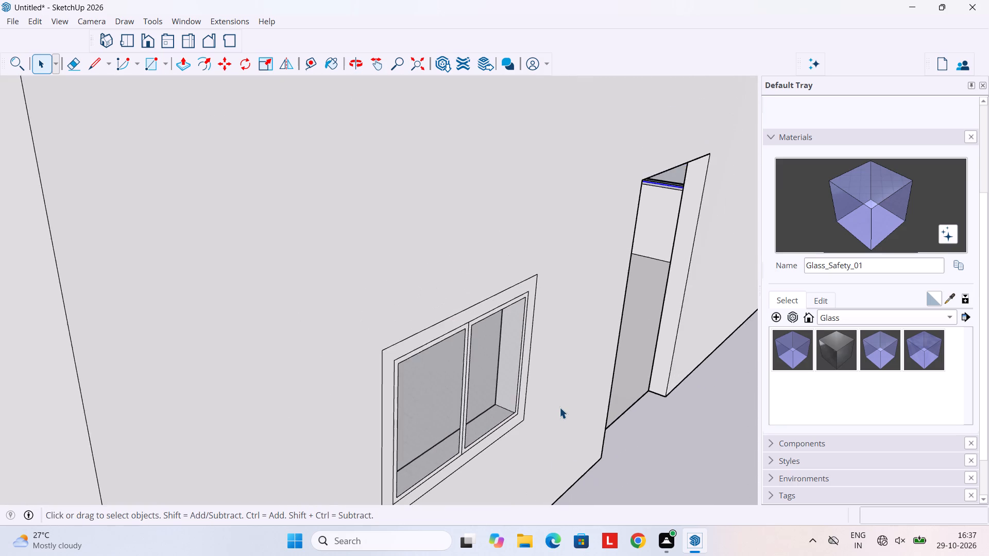
scroll(559, 407, "down", 2)
middle_click_drag(577, 405, 232, 342)
scroll(544, 350, "down", 5)
middle_click_drag(595, 349, 414, 351)
scroll(621, 354, "up", 3)
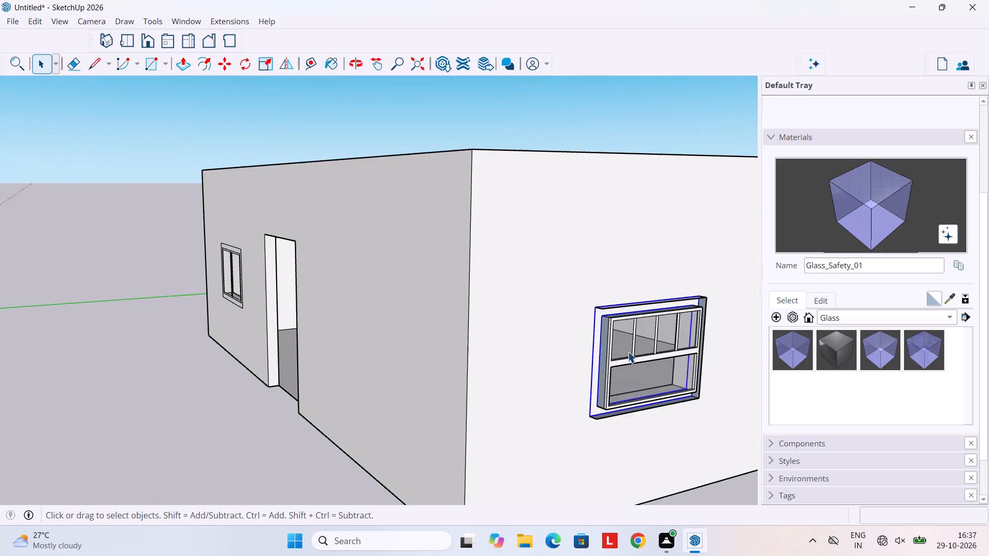
scroll(628, 352, "up", 4)
middle_click_drag(587, 349, 668, 407)
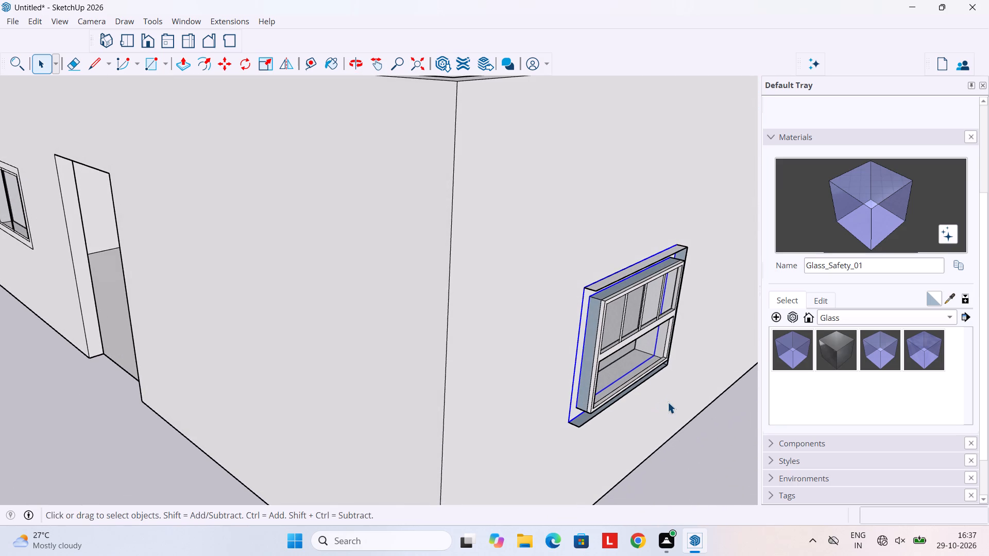
middle_click_drag(663, 396, 537, 352)
scroll(525, 353, "down", 4)
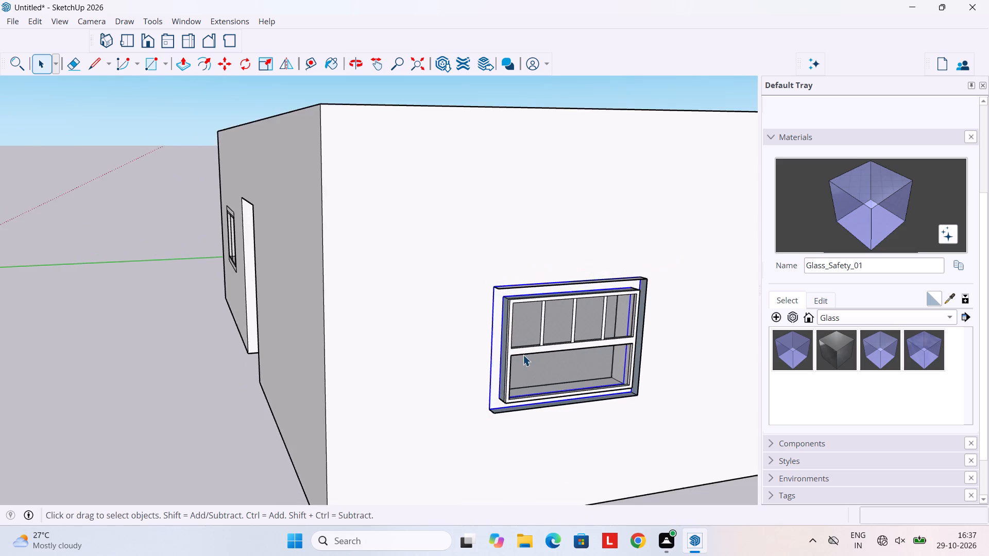
scroll(523, 355, "down", 4)
left_click(265, 397)
middle_click_drag(408, 388, 531, 410)
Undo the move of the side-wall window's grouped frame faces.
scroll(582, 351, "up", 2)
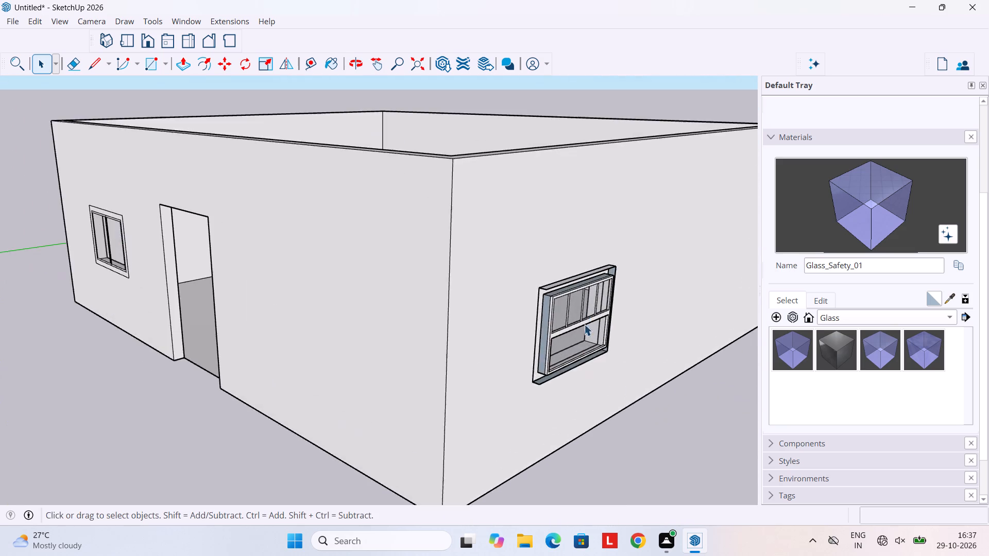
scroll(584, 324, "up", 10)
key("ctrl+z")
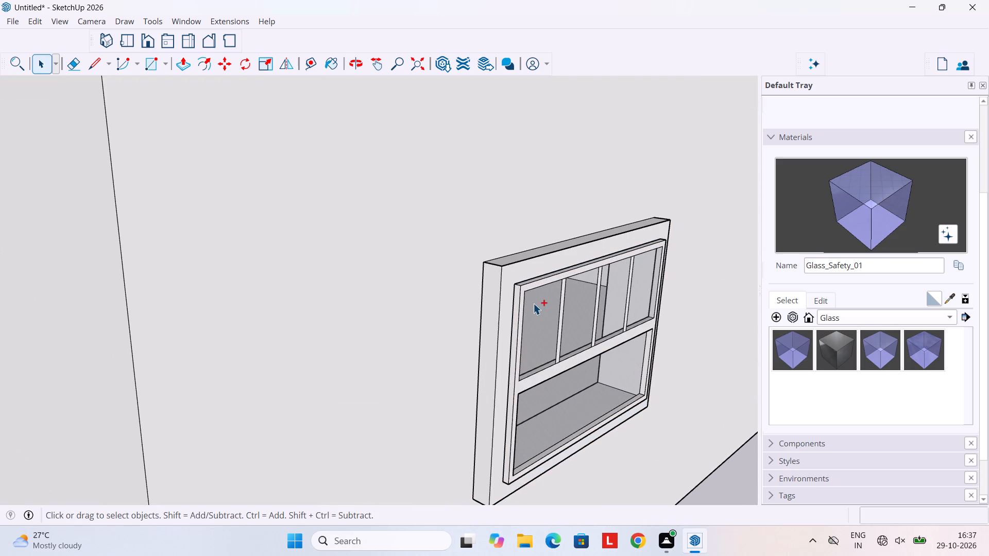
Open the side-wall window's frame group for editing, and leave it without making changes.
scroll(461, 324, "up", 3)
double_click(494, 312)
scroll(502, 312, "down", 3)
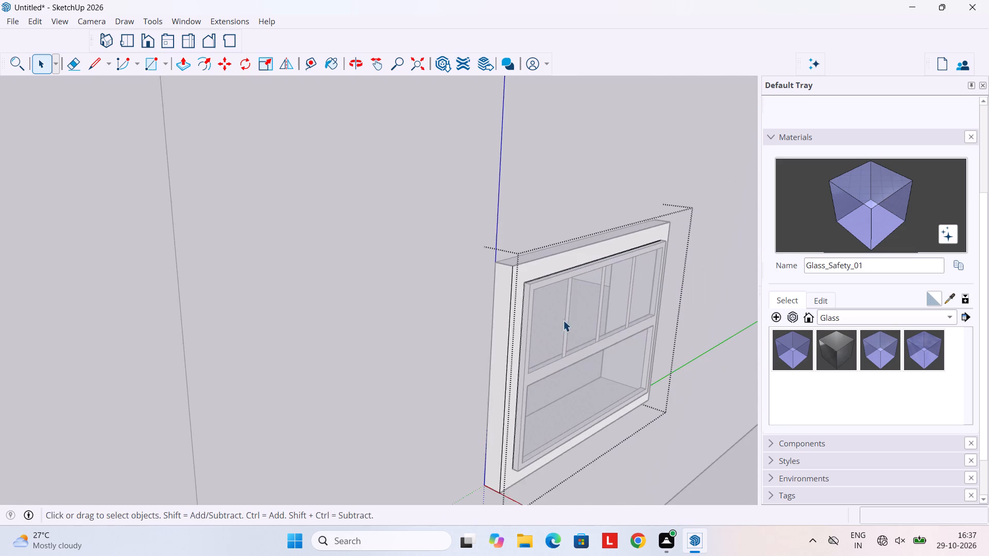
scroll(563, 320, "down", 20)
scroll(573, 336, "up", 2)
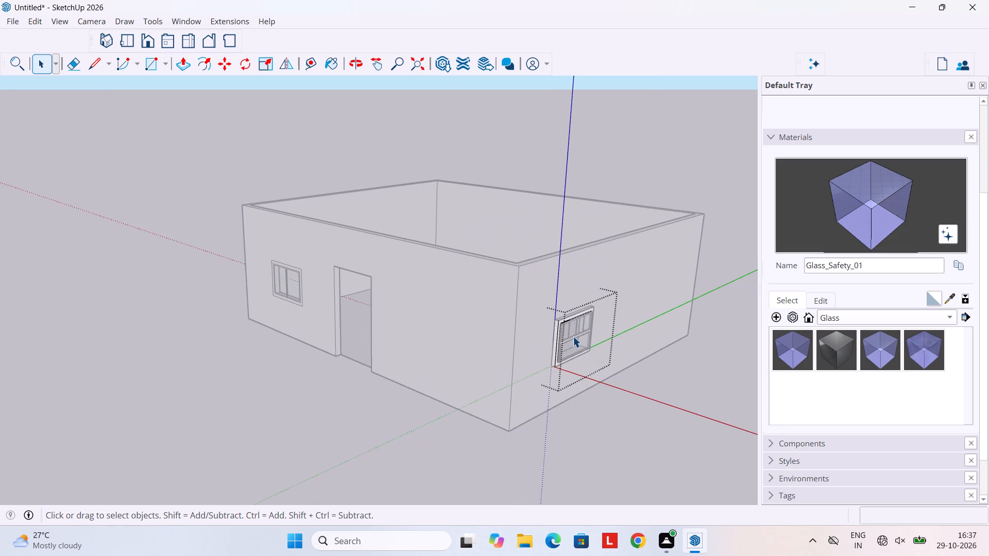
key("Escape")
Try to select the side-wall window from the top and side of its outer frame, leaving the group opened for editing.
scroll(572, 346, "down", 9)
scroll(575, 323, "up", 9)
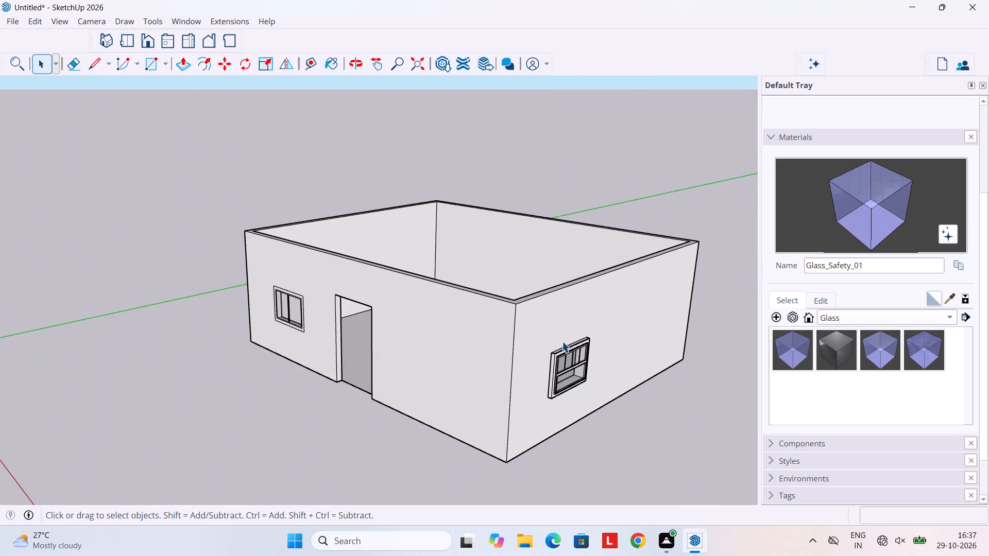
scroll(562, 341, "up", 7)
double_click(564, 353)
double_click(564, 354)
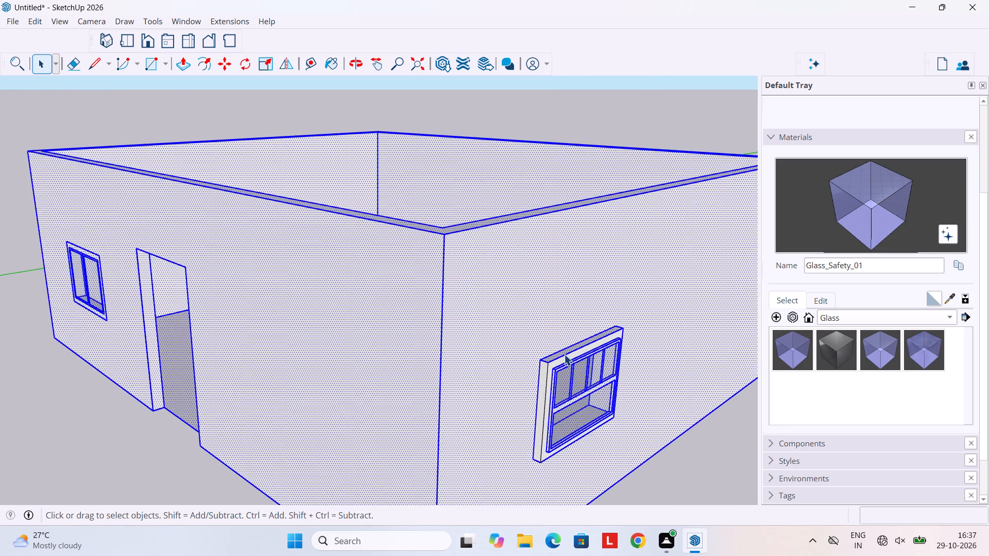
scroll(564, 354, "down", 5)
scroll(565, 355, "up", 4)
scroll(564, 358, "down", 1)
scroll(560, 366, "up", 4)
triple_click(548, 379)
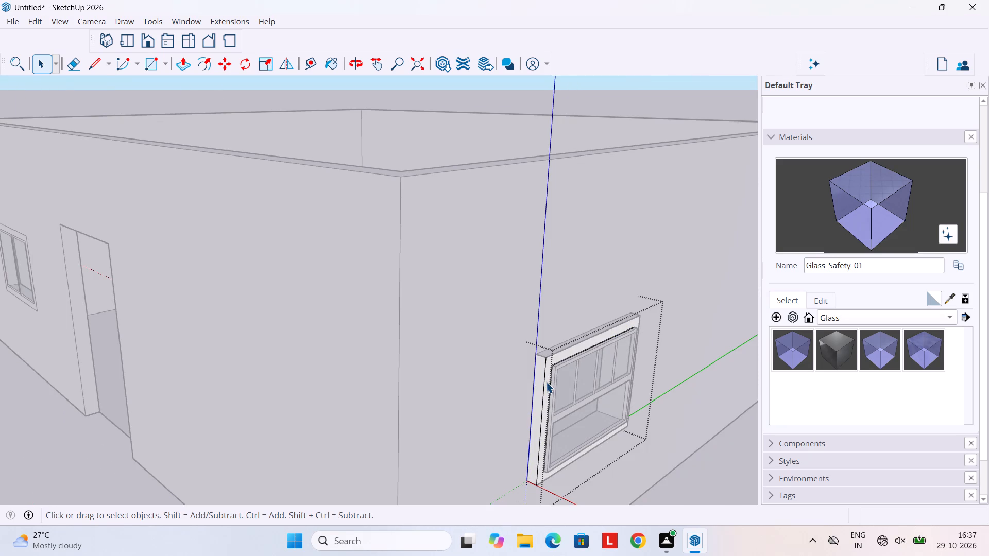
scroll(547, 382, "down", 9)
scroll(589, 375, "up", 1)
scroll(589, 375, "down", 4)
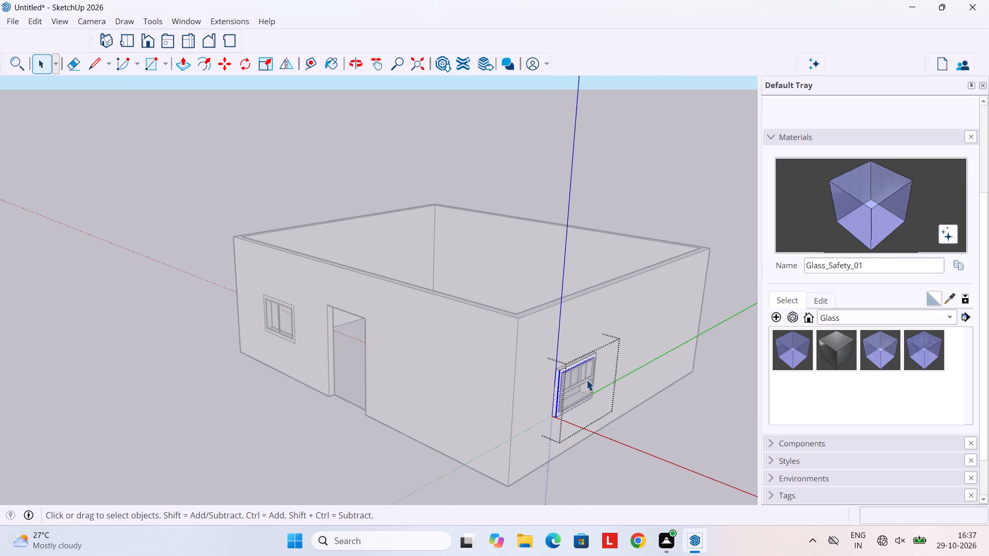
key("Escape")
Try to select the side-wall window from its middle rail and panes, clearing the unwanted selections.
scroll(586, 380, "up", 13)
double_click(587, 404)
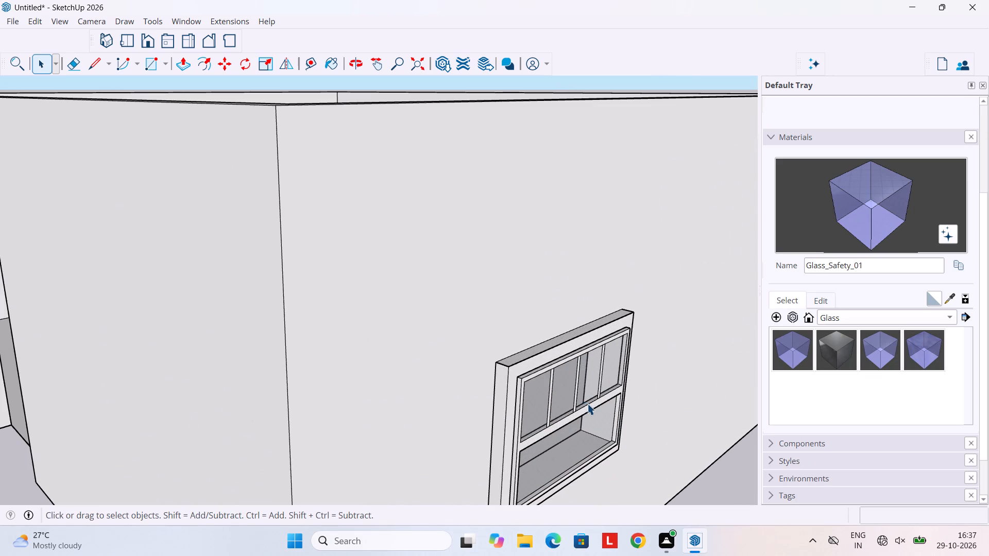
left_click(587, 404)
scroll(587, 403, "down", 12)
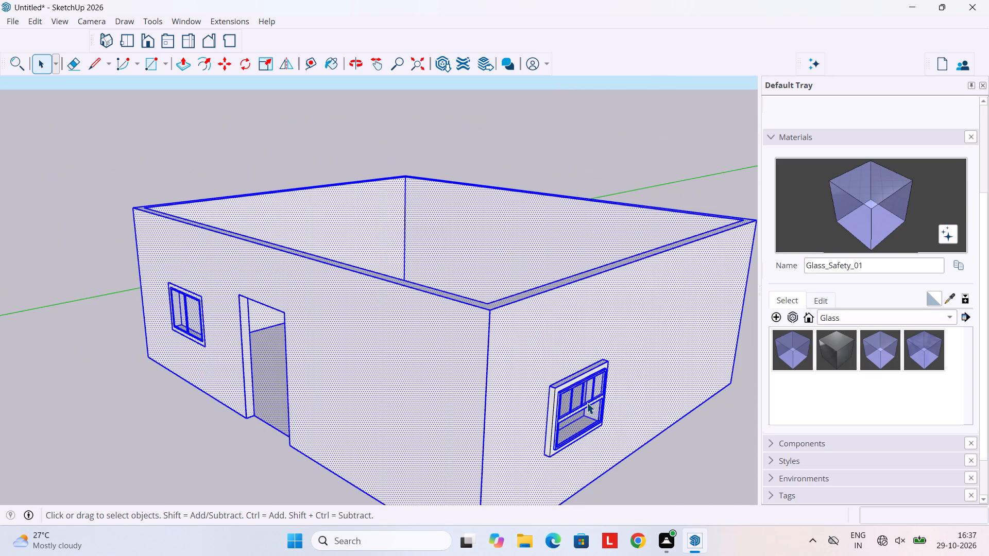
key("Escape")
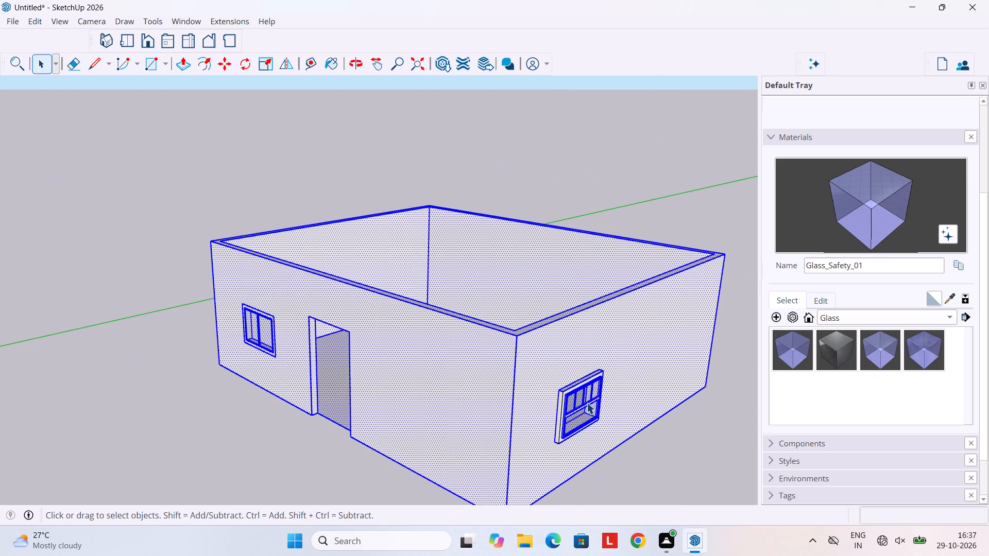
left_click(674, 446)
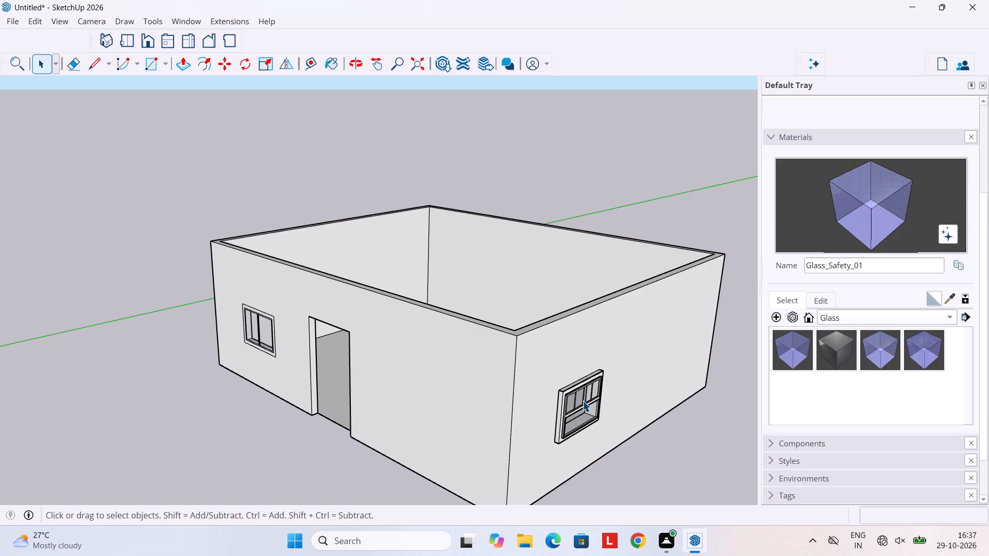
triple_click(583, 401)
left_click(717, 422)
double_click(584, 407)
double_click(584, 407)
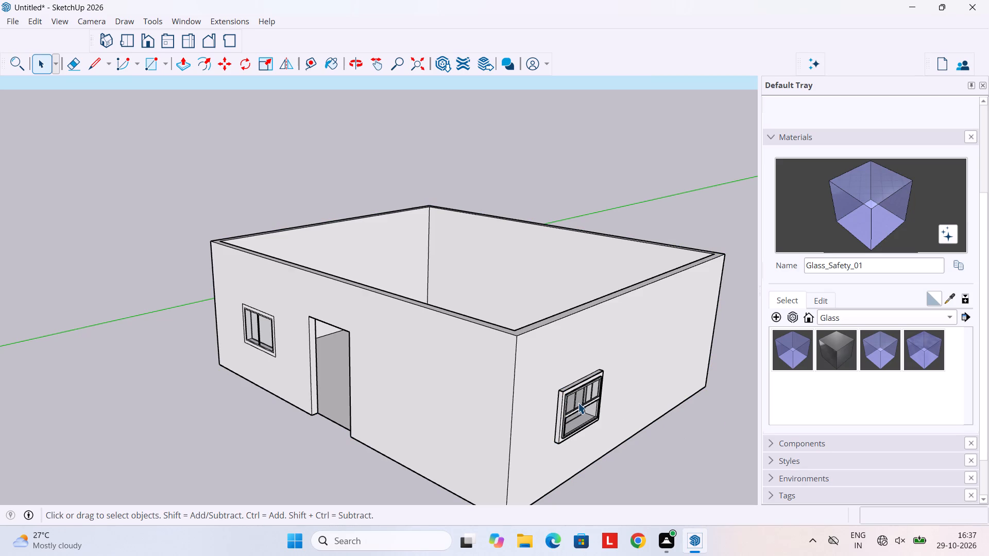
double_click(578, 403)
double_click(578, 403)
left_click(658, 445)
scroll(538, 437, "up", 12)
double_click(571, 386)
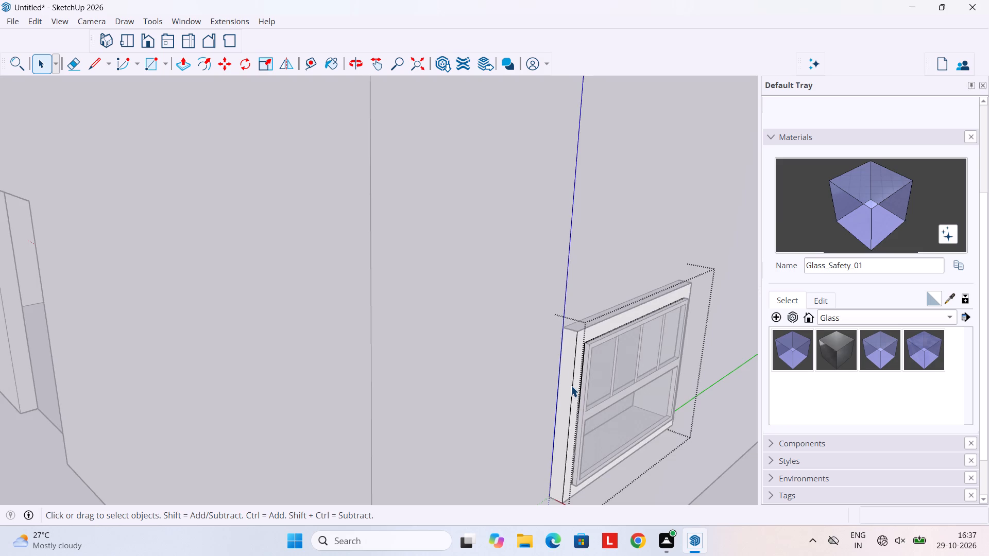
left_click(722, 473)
Move the side-wall window's outer frame group 3" into the wall, and clear the selection.
left_click(565, 380)
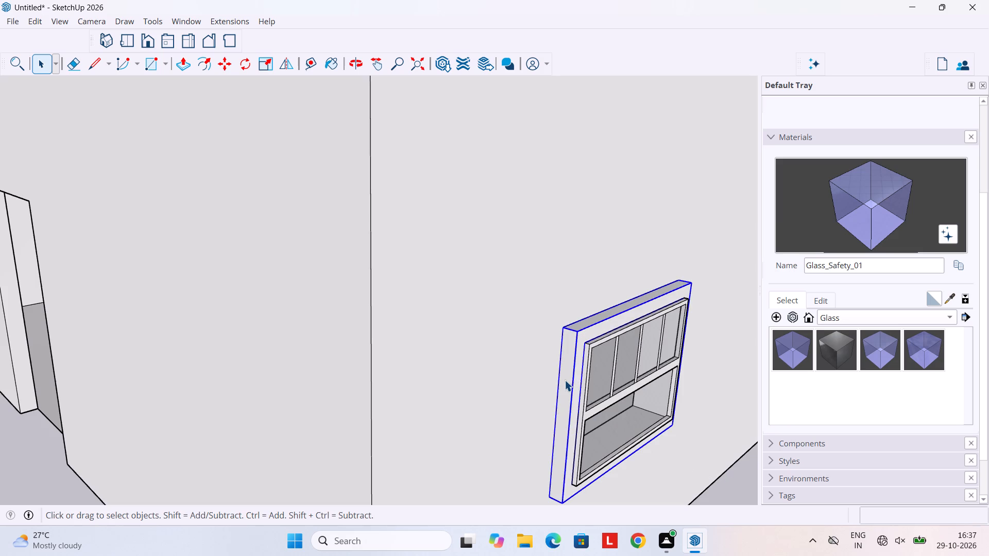
scroll(612, 374, "down", 9)
middle_click_drag(633, 465, 483, 415)
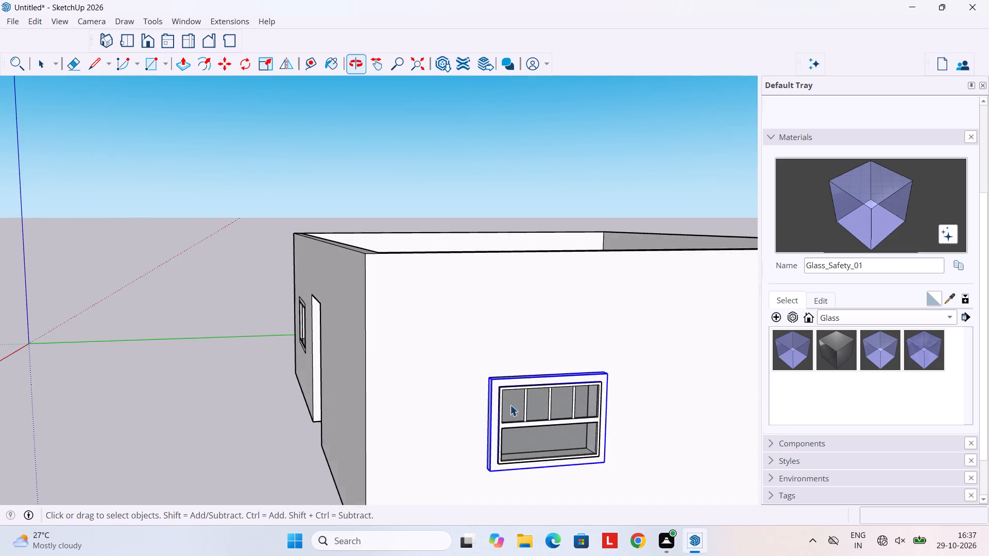
scroll(521, 401, "up", 5)
middle_click_drag(521, 399, 741, 489)
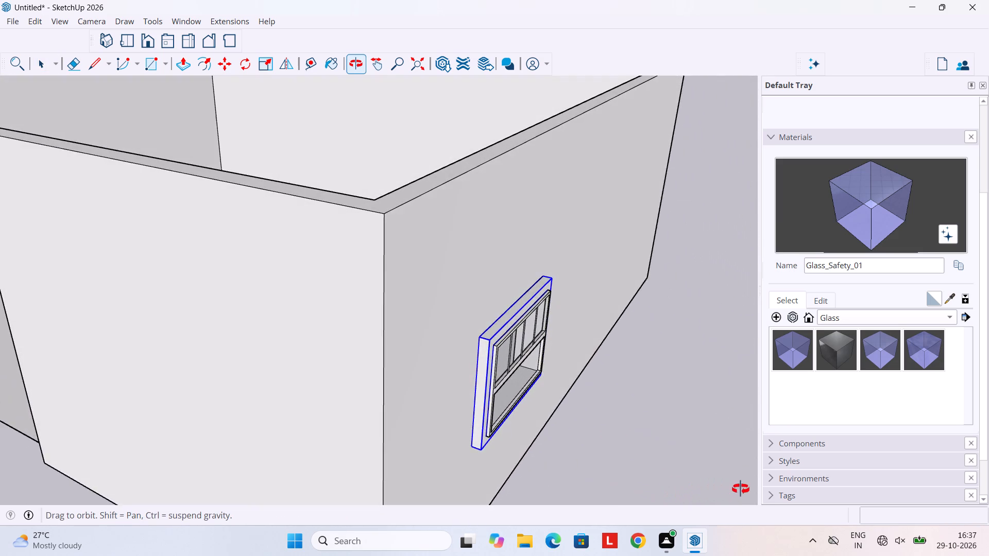
middle_click_drag(741, 489, 581, 300)
scroll(582, 440, "down", 5)
scroll(579, 462, "up", 1)
middle_click_drag(579, 461, 550, 342)
scroll(553, 366, "down", 5)
middle_click_drag(558, 393, 625, 526)
middle_click_drag(542, 414, 560, 475)
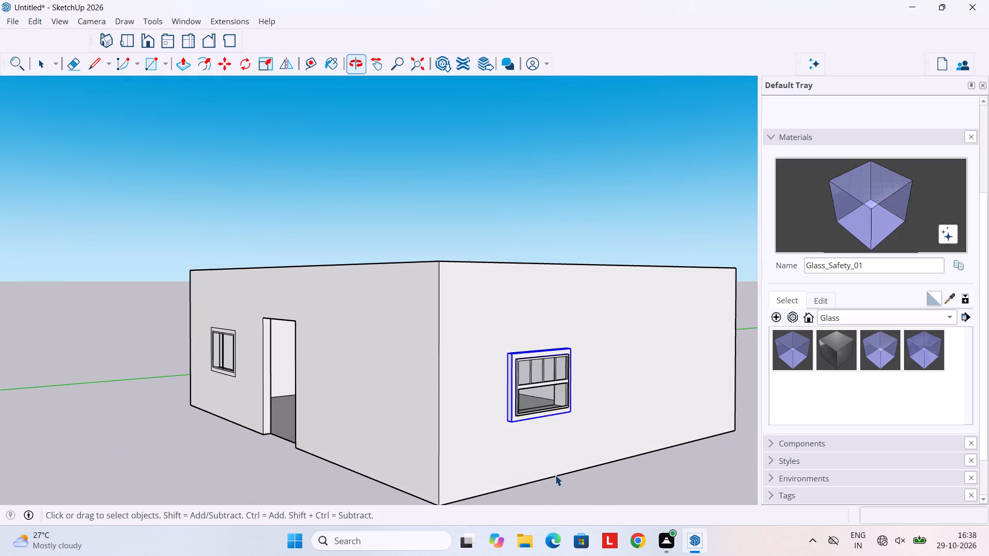
key("m")
scroll(499, 433, "up", 8)
left_click(527, 411)
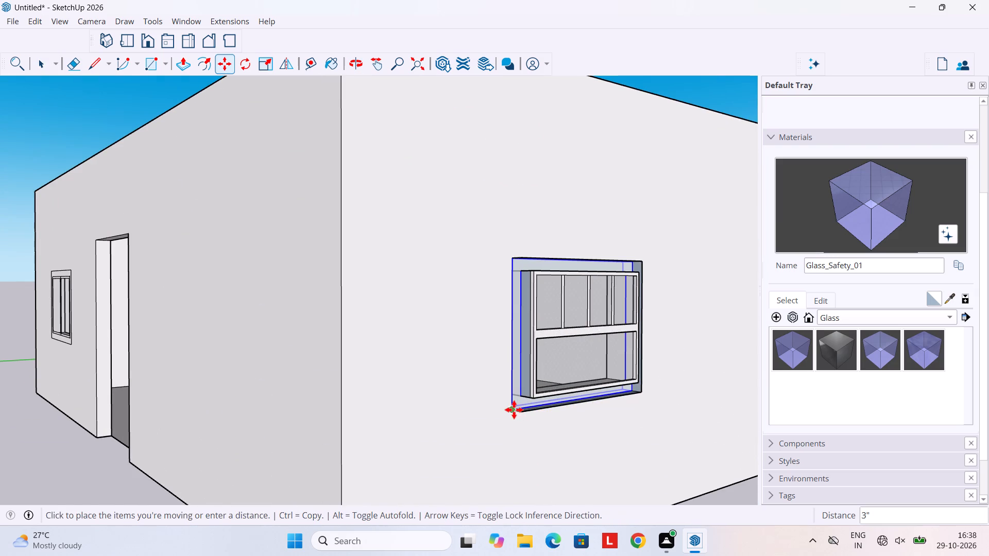
left_click(514, 410)
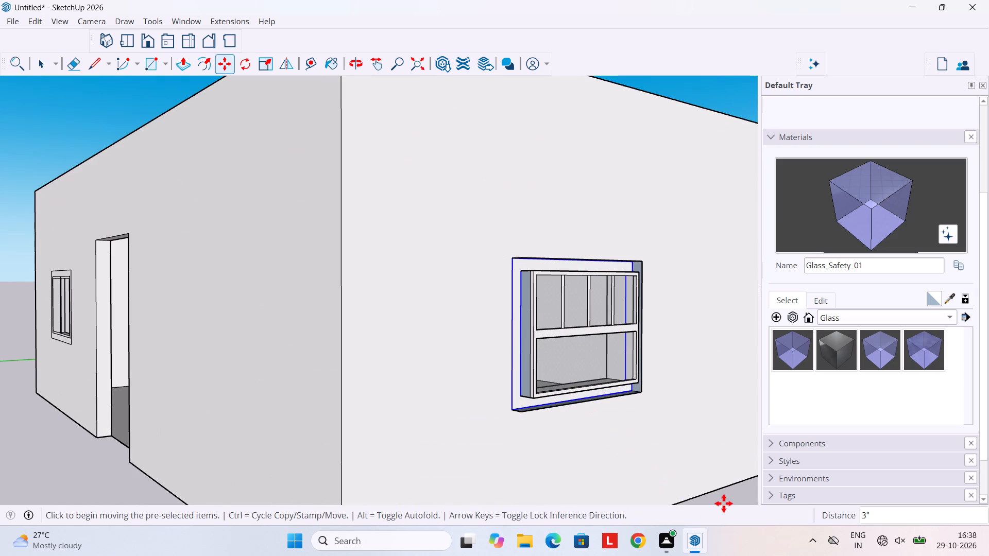
key("space")
key("space")
left_click(734, 497)
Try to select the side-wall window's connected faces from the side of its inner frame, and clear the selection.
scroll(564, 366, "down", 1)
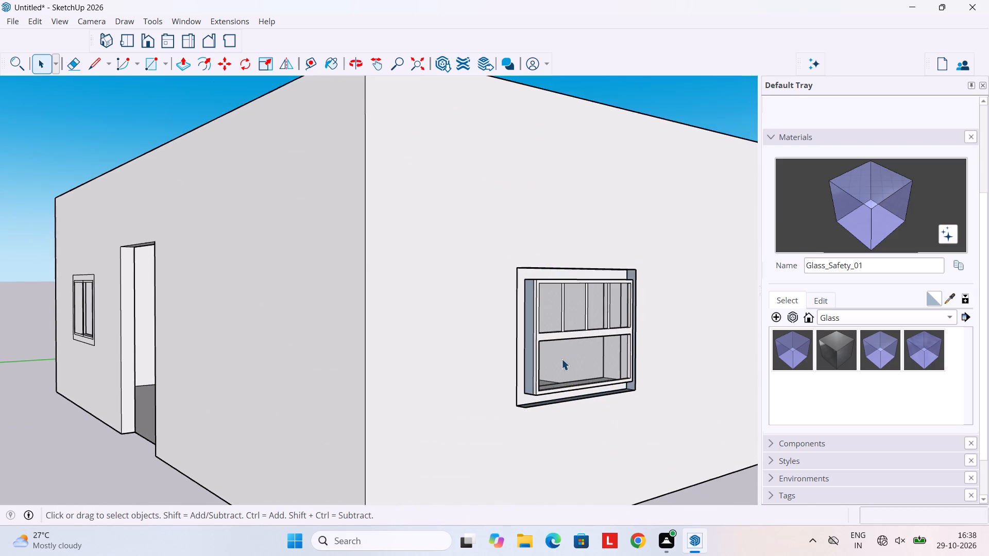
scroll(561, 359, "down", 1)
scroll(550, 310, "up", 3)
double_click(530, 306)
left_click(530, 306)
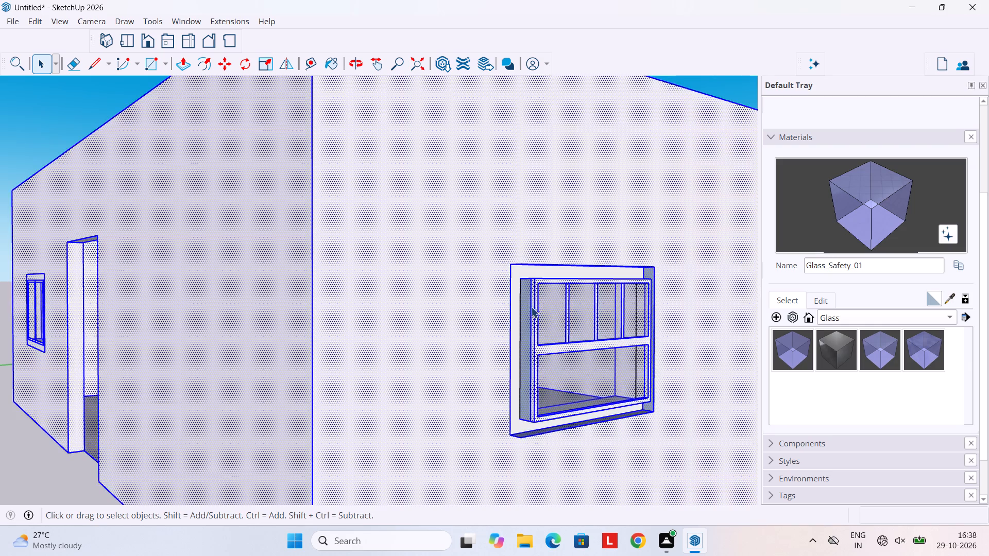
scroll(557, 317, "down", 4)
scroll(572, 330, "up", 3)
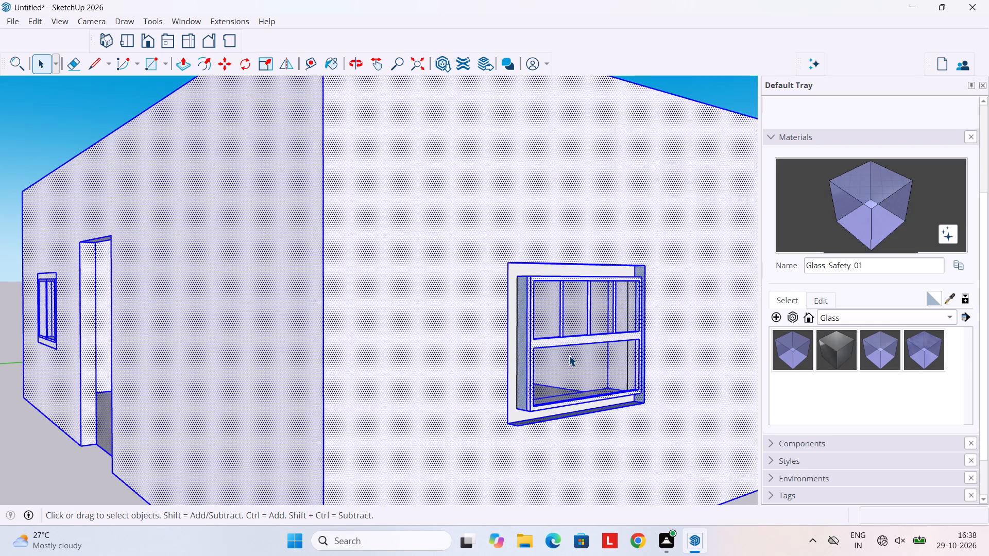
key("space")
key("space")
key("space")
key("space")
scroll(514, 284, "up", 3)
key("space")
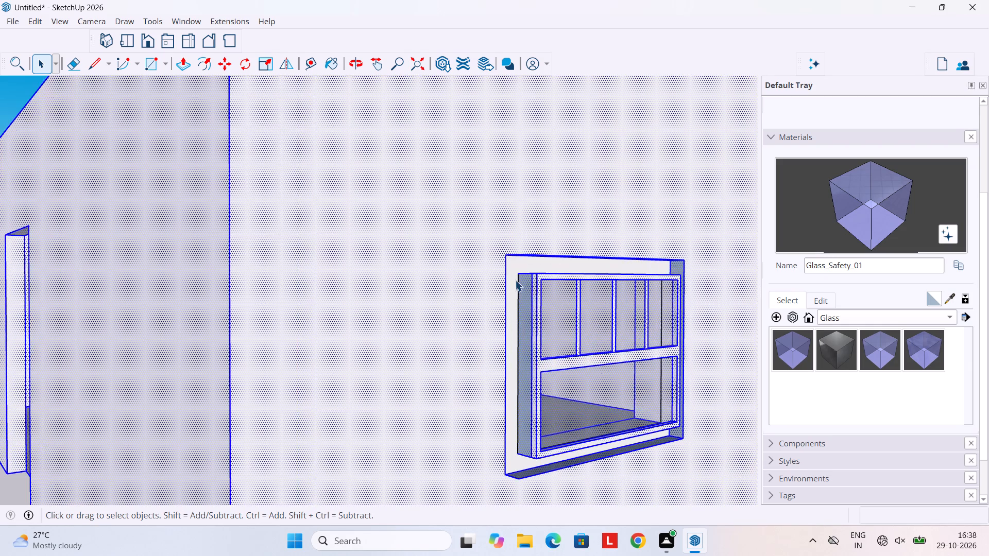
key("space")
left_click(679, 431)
Delete the short depth edge at the upper corner between the side-wall window's outer frame and its sash.
scroll(521, 299, "up", 6)
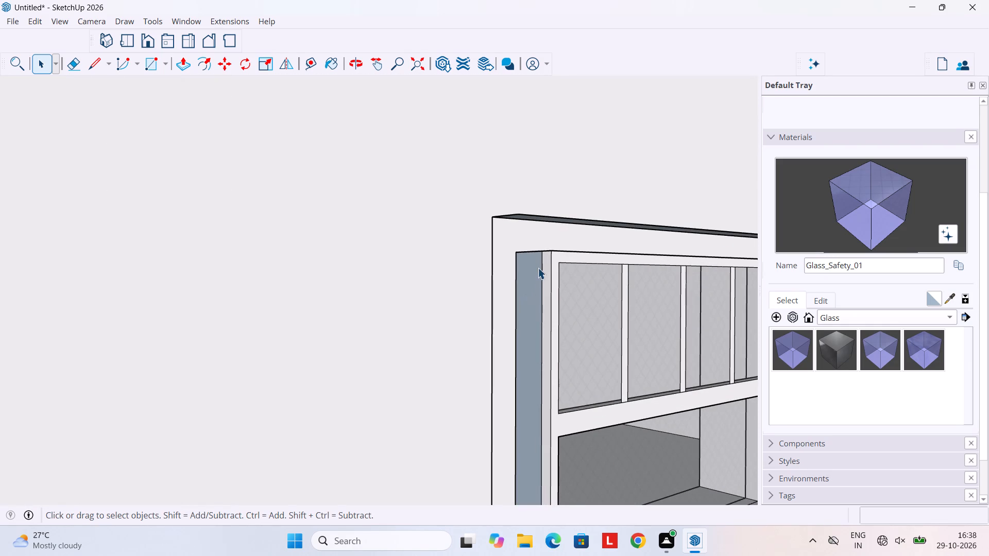
left_click(537, 253)
left_click(536, 253)
left_click(530, 252)
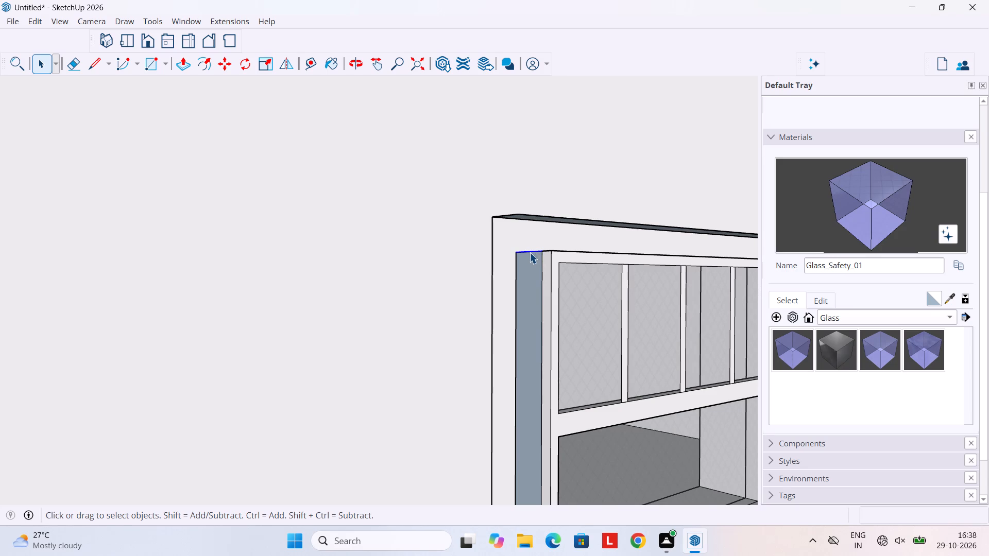
left_click(530, 252)
key("Delete")
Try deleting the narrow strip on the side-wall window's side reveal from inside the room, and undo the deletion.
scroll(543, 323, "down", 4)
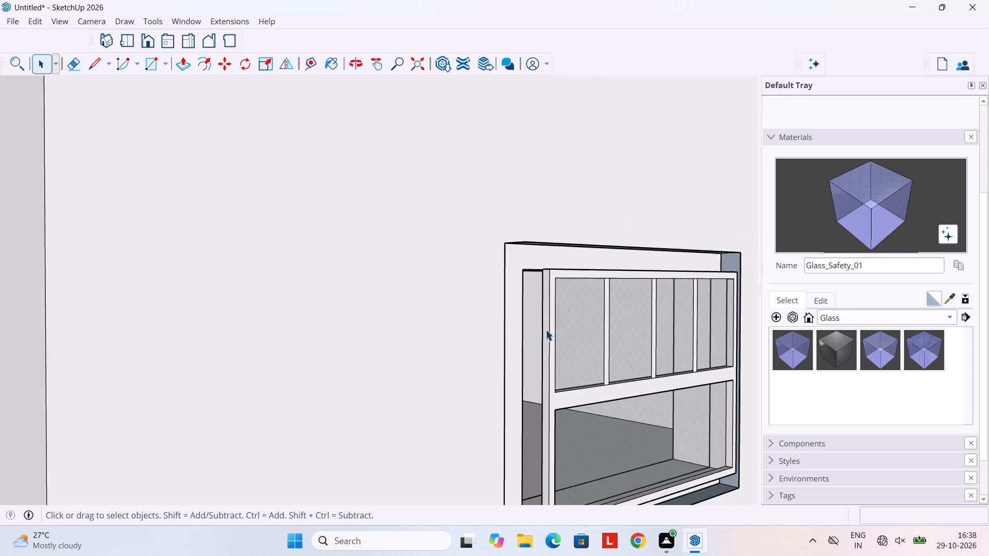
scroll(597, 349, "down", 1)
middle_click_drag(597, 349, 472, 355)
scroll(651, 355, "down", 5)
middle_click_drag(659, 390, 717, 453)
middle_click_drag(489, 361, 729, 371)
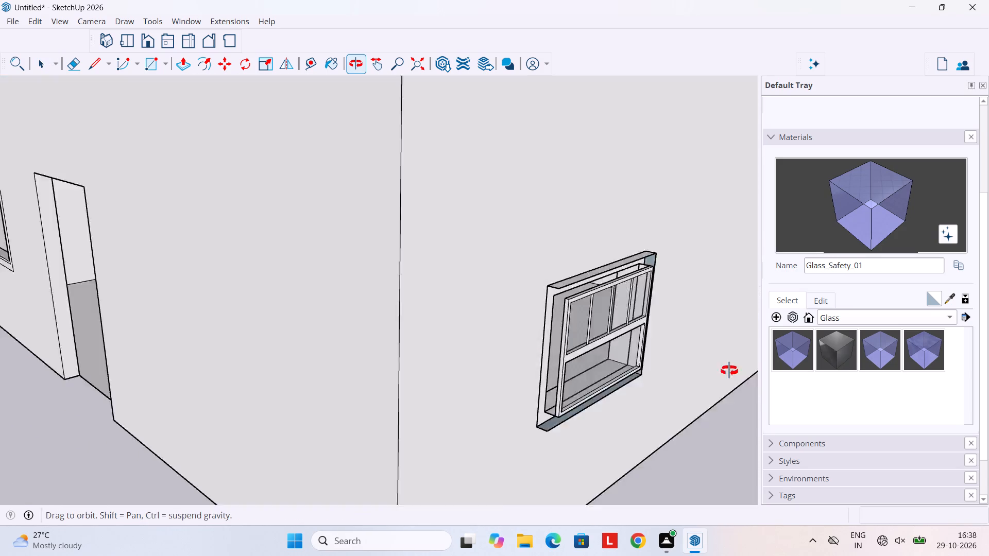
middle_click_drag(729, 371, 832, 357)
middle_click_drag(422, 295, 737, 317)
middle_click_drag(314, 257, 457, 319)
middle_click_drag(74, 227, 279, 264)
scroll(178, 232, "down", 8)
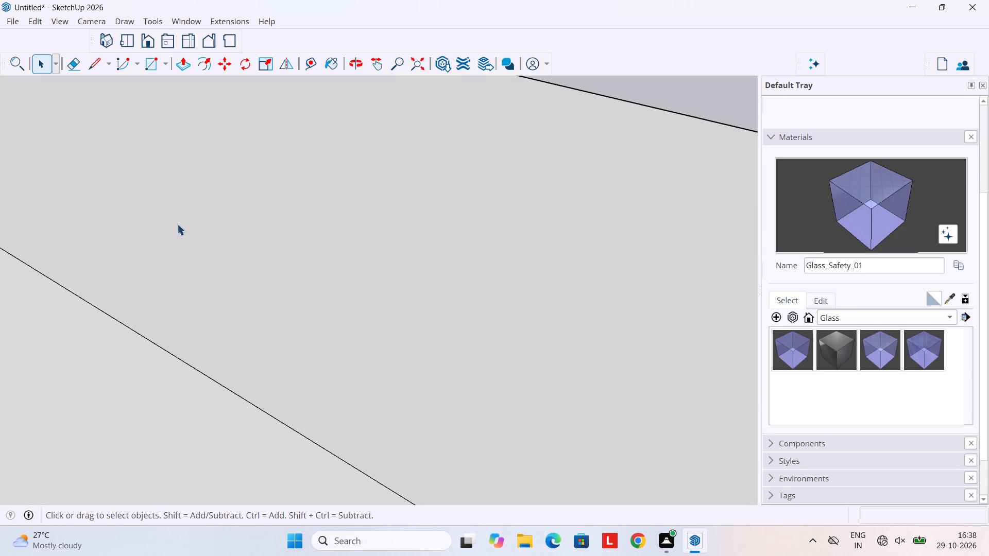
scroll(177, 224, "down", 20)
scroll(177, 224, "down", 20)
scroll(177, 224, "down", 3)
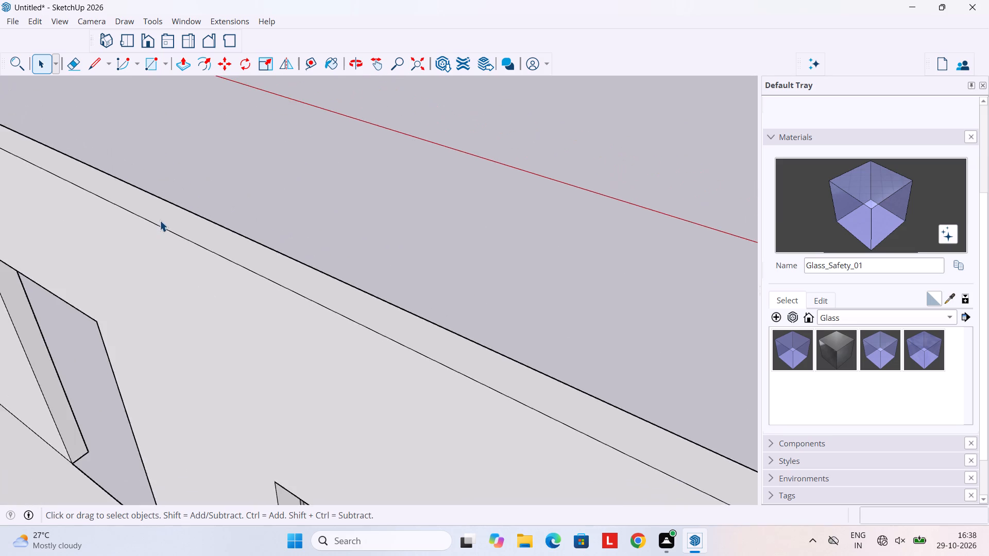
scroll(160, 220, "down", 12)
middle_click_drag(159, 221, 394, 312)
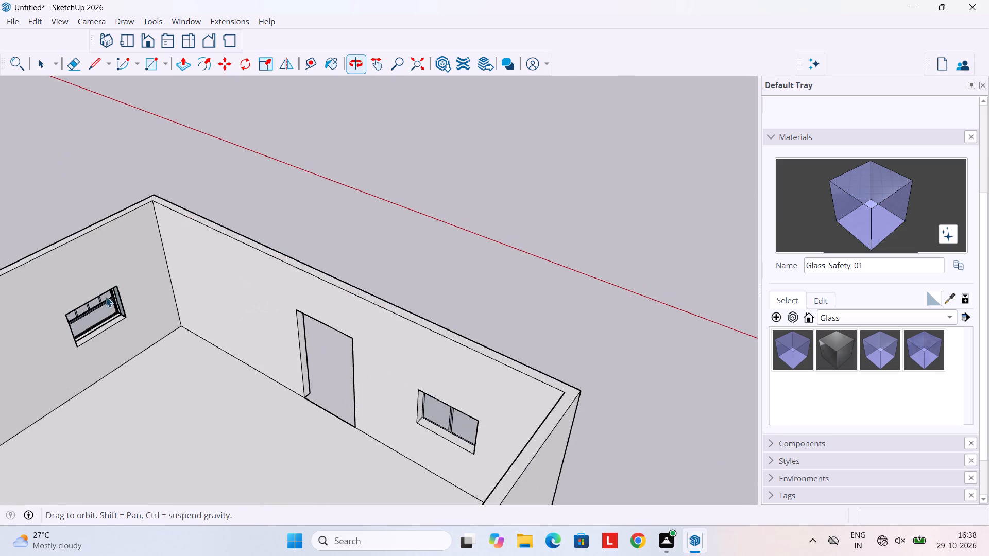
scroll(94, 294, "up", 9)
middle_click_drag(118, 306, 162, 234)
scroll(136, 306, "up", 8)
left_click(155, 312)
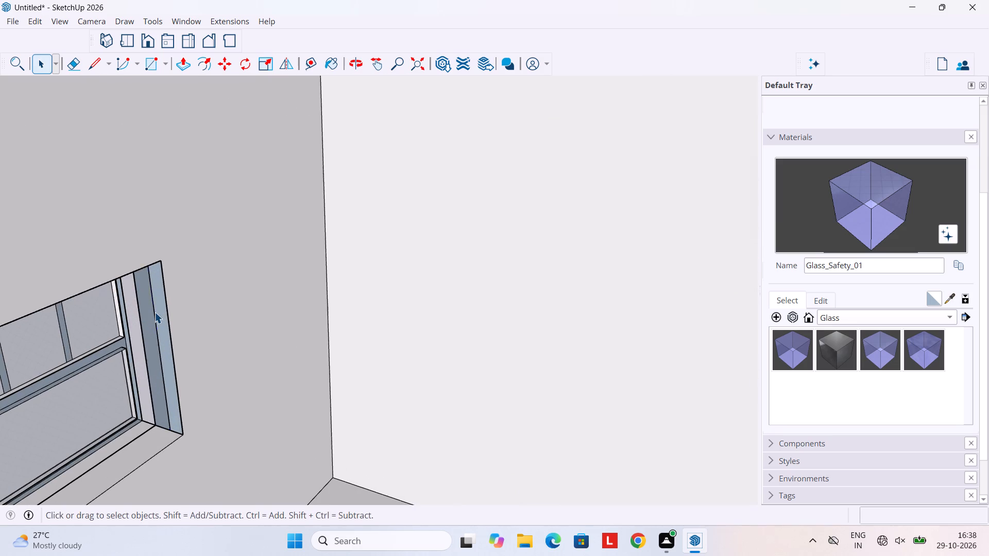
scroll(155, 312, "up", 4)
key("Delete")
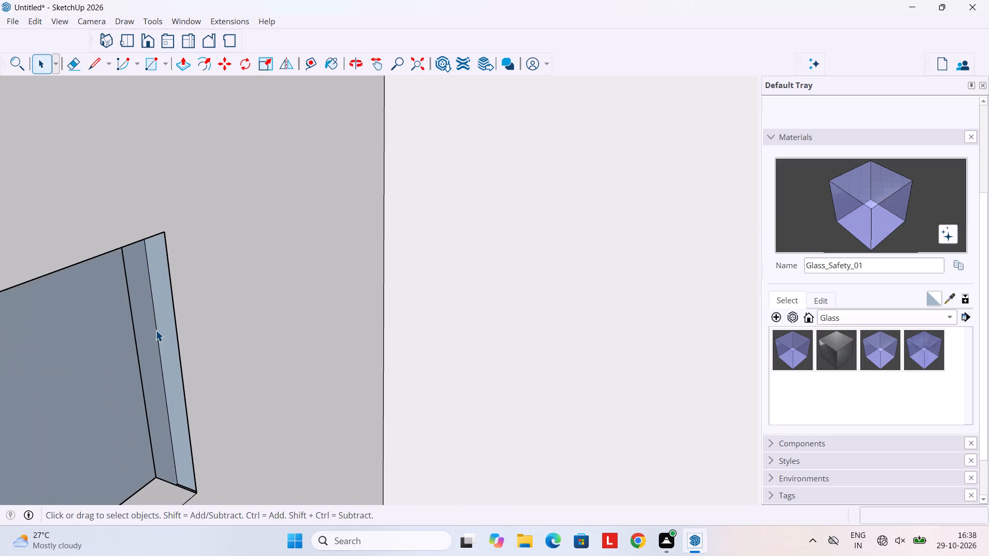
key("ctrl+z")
Delete the two narrow strips on the side-wall window's side reveal and the leftover vertical edge, working from inside the room.
scroll(156, 330, "up", 4)
left_click(168, 312)
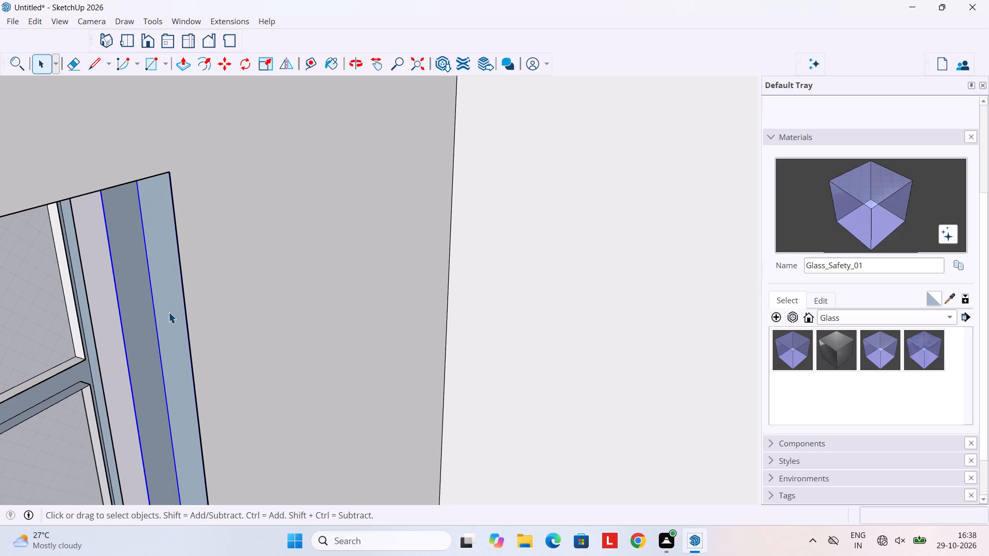
key("Delete")
scroll(166, 315, "down", 5)
left_click(169, 311)
key("Delete")
scroll(167, 313, "down", 5)
middle_click(166, 314)
scroll(164, 321, "up", 5)
left_click(163, 315)
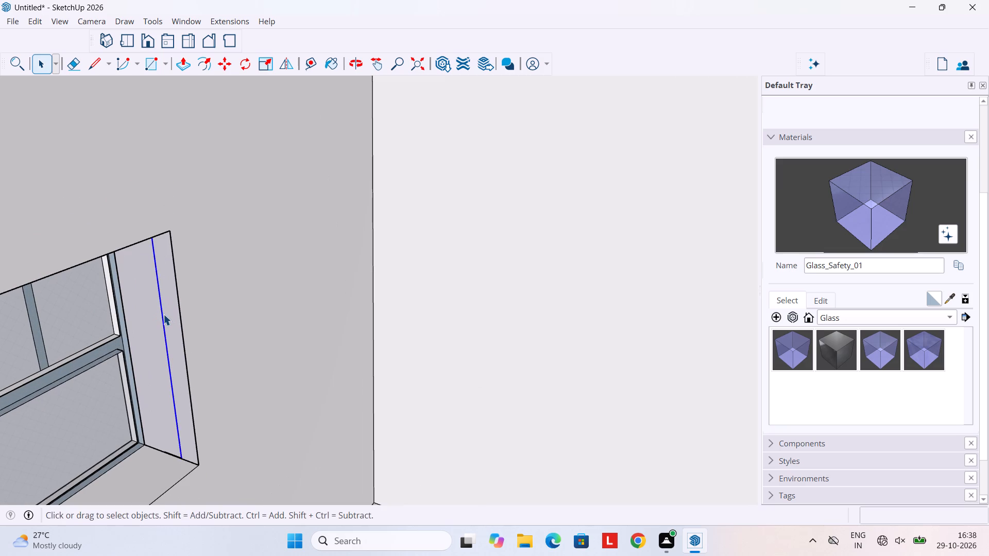
key("Delete")
Delete the room-side face of the side-wall window's sash frame and middle rail.
scroll(163, 315, "down", 6)
middle_click_drag(162, 316, 223, 321)
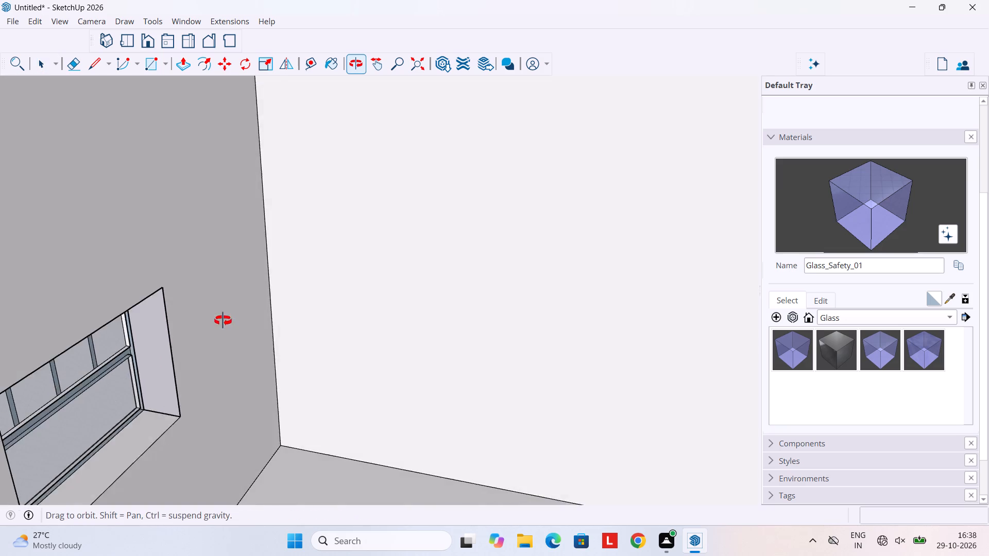
middle_click_drag(223, 321, 23, 283)
scroll(90, 304, "up", 4)
middle_click_drag(104, 314, 5, 281)
scroll(78, 293, "down", 2)
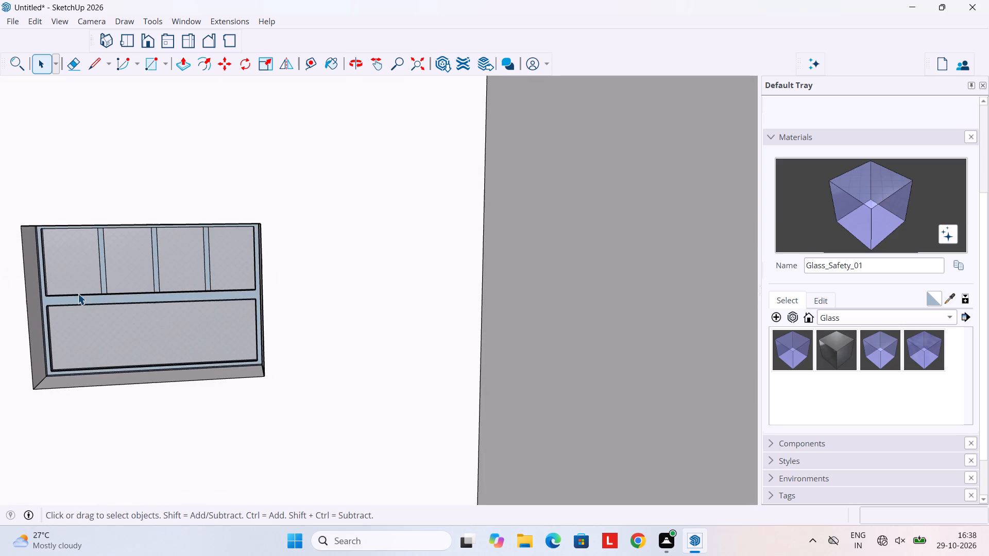
scroll(78, 293, "down", 1)
left_click(106, 299)
key("Delete")
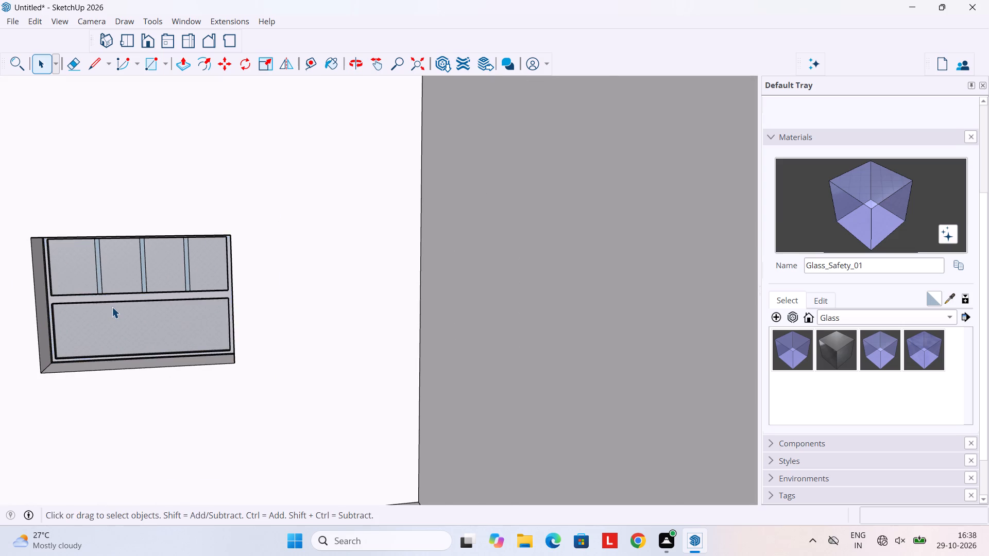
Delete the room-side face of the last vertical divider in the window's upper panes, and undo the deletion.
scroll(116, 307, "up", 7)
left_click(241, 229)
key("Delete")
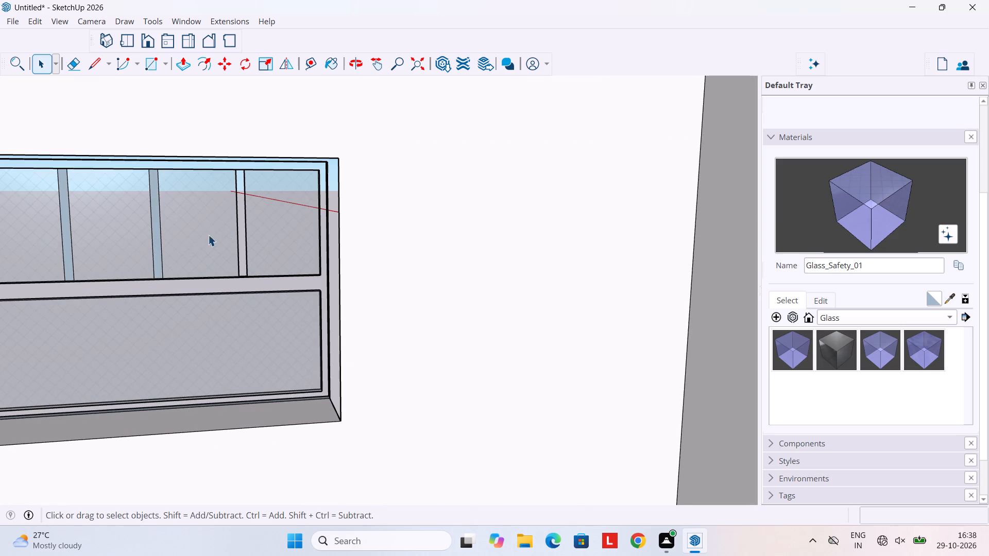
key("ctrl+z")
Delete the side-wall opening's exposed side reveal face beside the outer frame, working from outside.
scroll(216, 287, "down", 4)
middle_click_drag(216, 302, 218, 303)
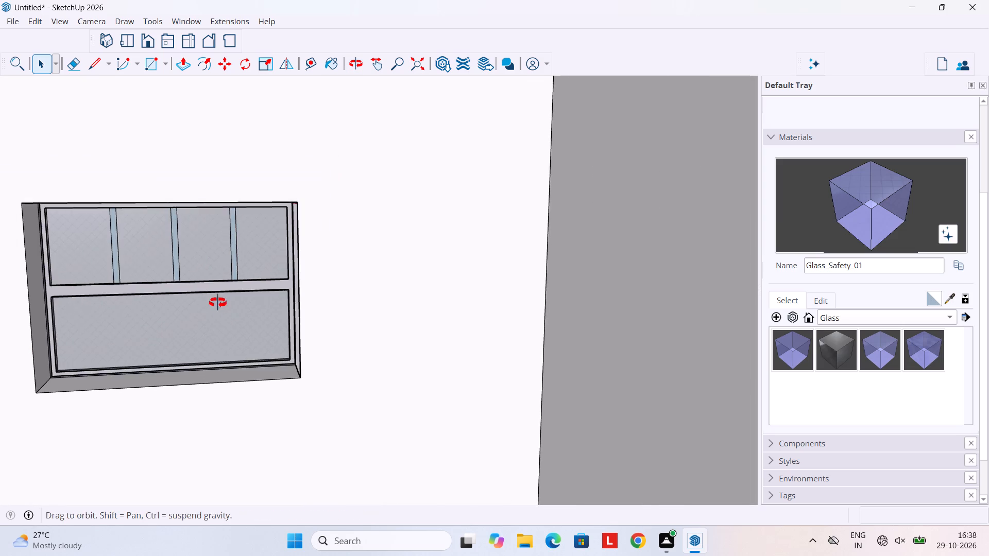
middle_click_drag(218, 303, 255, 266)
scroll(237, 241, "up", 7)
scroll(313, 183, "down", 4)
scroll(306, 225, "up", 1)
middle_click_drag(271, 228, 451, 285)
scroll(329, 278, "down", 6)
middle_click_drag(312, 279, 507, 300)
scroll(354, 294, "down", 5)
middle_click_drag(348, 294, 464, 299)
scroll(452, 303, "up", 4)
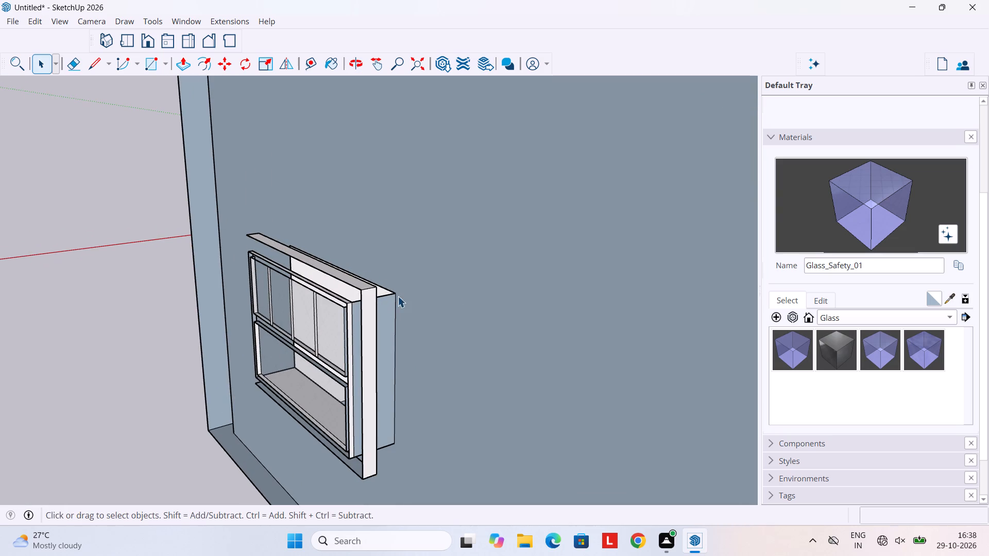
left_click(386, 303)
key("Delete")
Delete the short top depth edge of the side-wall window opening beside the outer frame.
scroll(385, 305, "down", 4)
middle_click(382, 308)
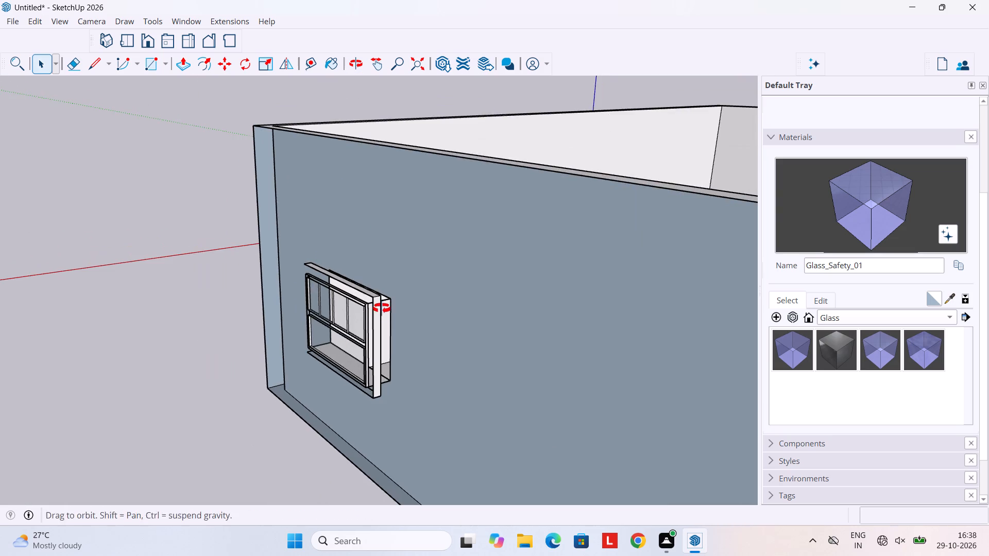
scroll(382, 307, "up", 4)
left_click(381, 297)
scroll(382, 301, "up", 4)
left_click(389, 292)
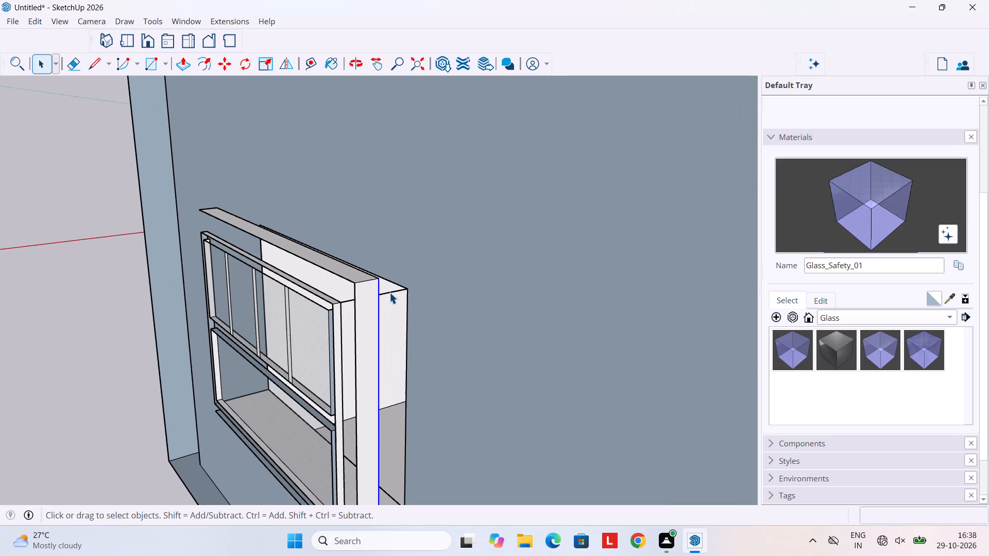
key("Delete")
Select the side-wall window's sash, dividers and panes together with a selection box, and delete them.
scroll(387, 315, "down", 4)
middle_click_drag(386, 374, 383, 317)
scroll(385, 351, "up", 4)
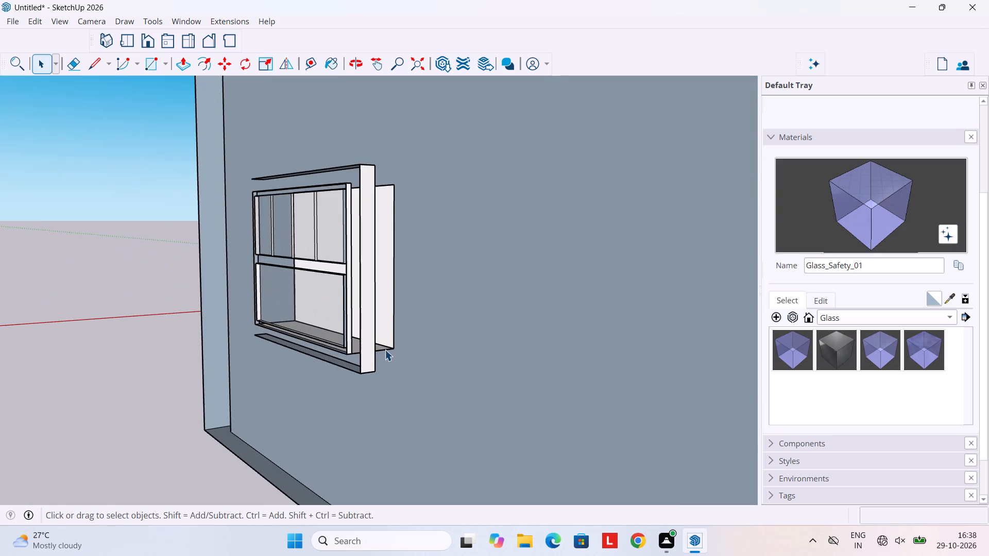
left_click(385, 348)
scroll(385, 348, "down", 4)
middle_click_drag(383, 372, 467, 237)
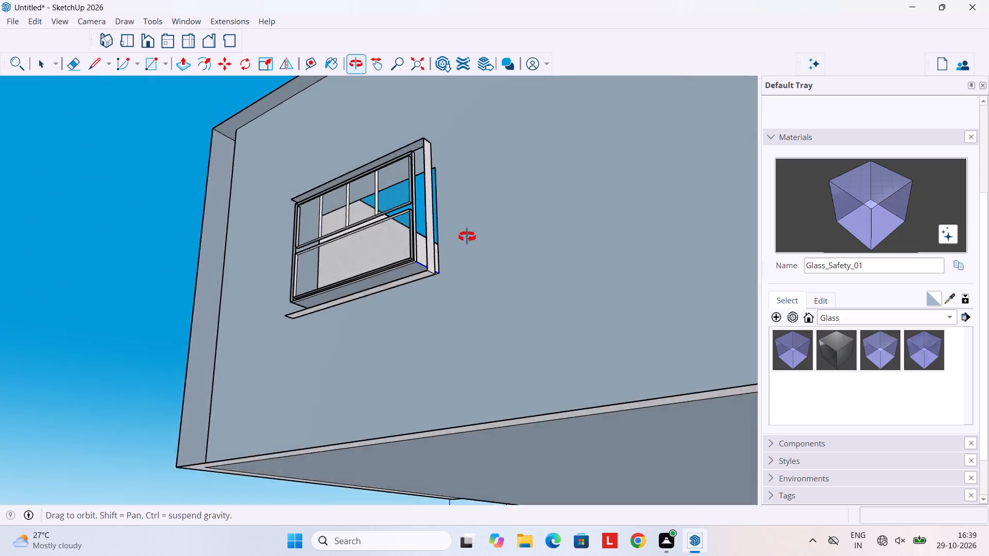
middle_click_drag(467, 237, 502, 326)
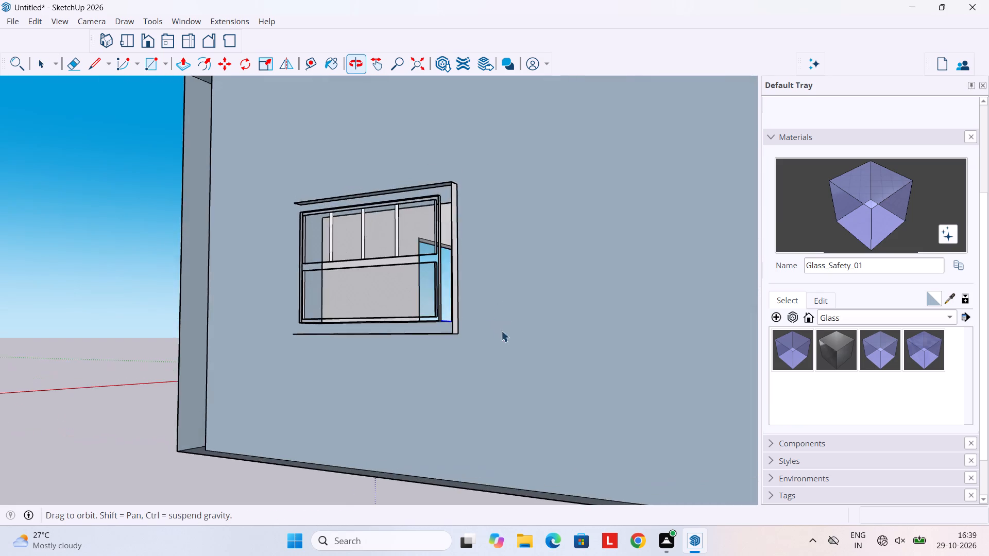
scroll(481, 322, "down", 8)
left_click_drag(388, 237, 468, 338)
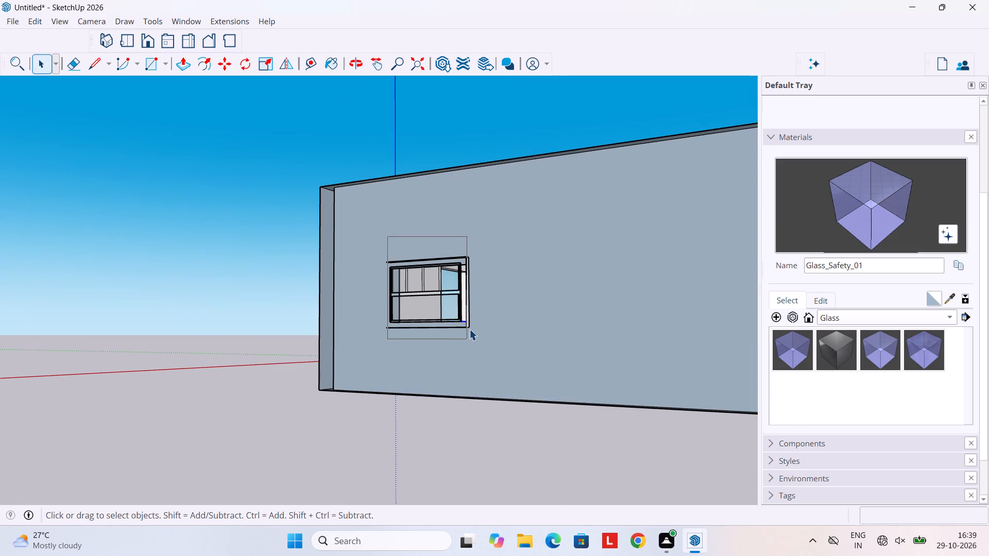
key("Delete")
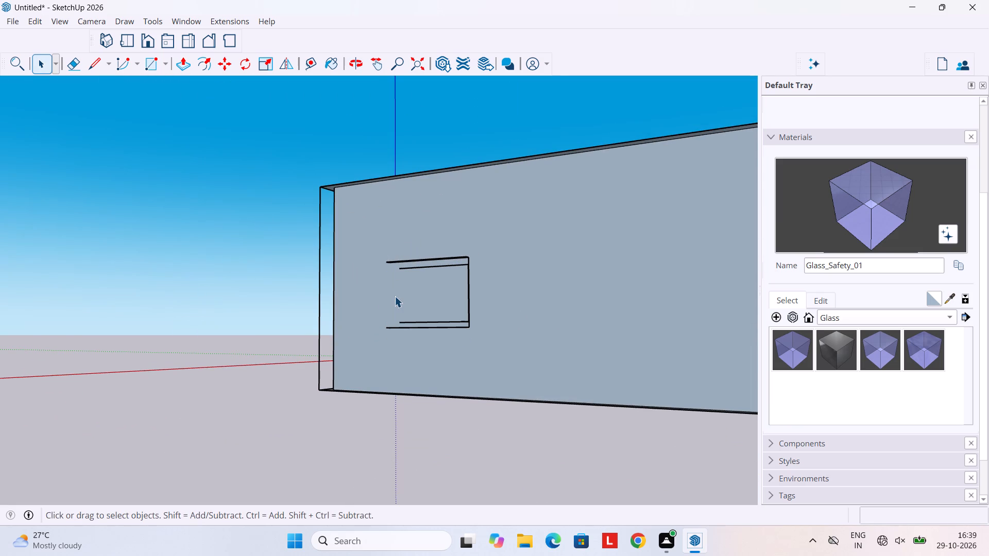
Undo the recent series of deletions made to the side-wall window's sash, opening faces and edges.
key("ctrl+z")
middle_click_drag(359, 289, 470, 356)
middle_click_drag(414, 324, 531, 354)
scroll(505, 324, "down", 5)
middle_click_drag(505, 324, 461, 342)
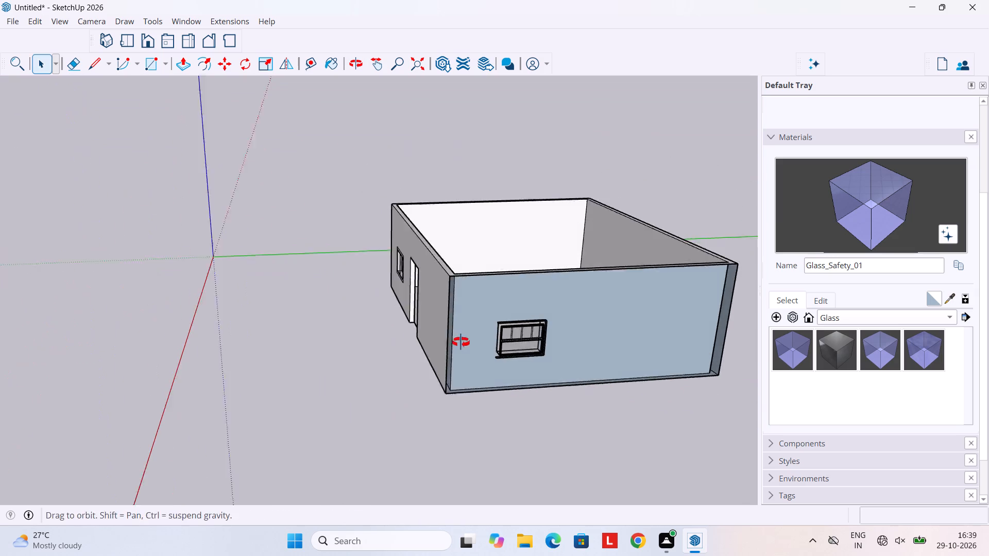
middle_click_drag(461, 342, 449, 355)
key("ctrl+z")
key("ctrl+z")
key("ctrl+z")
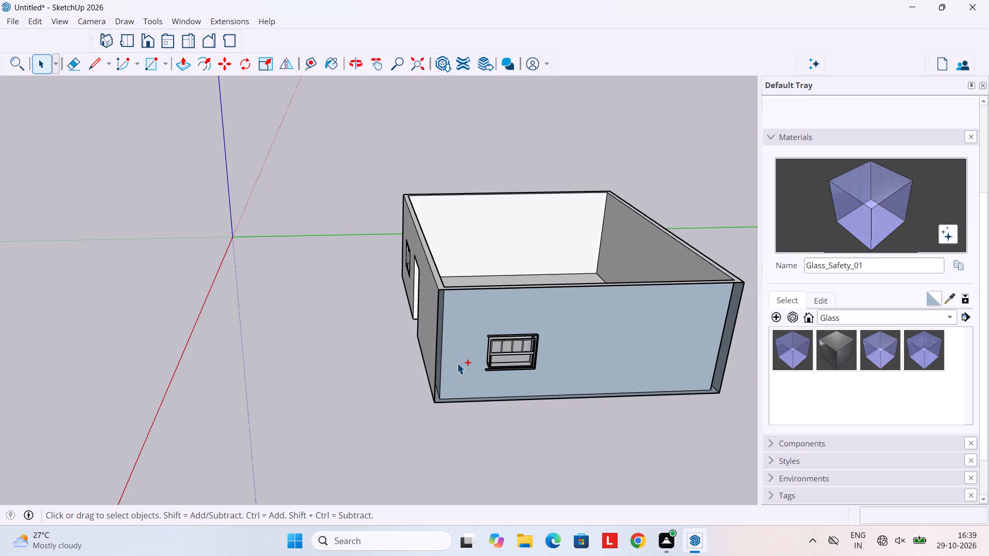
key("ctrl+z")
key("ctrl+z")
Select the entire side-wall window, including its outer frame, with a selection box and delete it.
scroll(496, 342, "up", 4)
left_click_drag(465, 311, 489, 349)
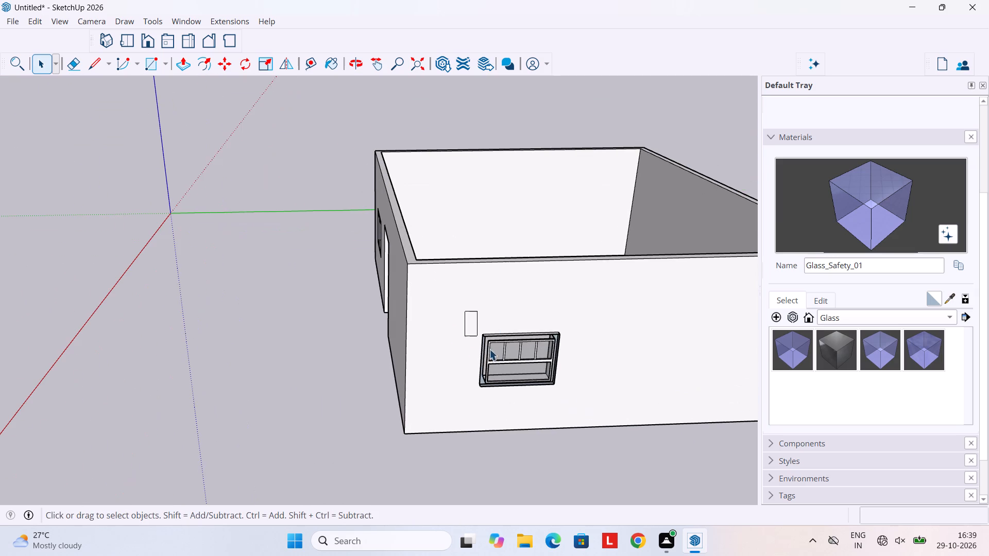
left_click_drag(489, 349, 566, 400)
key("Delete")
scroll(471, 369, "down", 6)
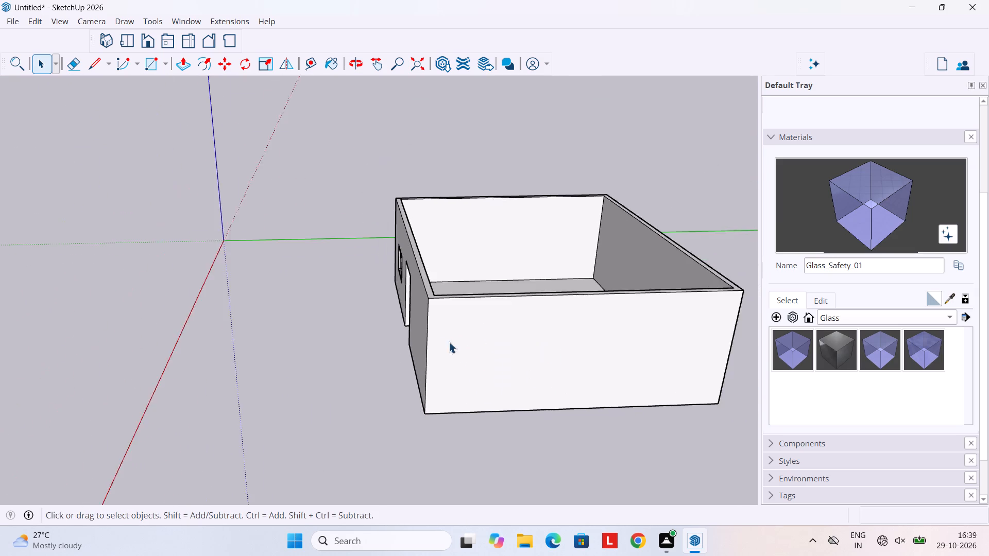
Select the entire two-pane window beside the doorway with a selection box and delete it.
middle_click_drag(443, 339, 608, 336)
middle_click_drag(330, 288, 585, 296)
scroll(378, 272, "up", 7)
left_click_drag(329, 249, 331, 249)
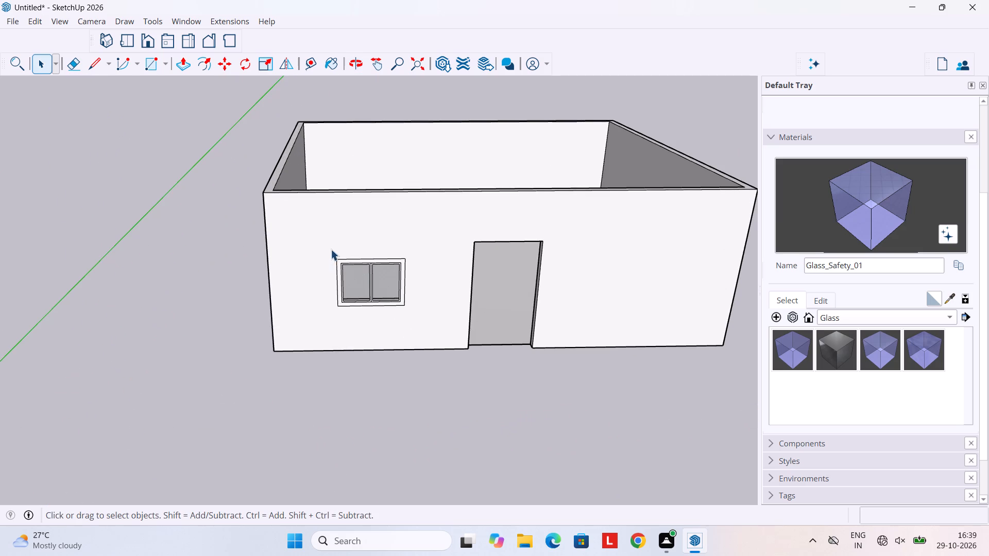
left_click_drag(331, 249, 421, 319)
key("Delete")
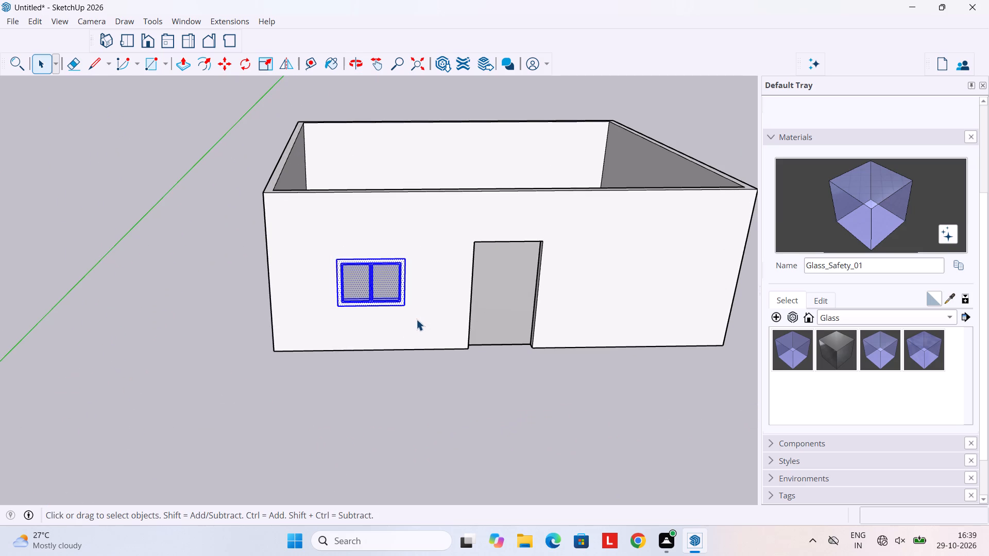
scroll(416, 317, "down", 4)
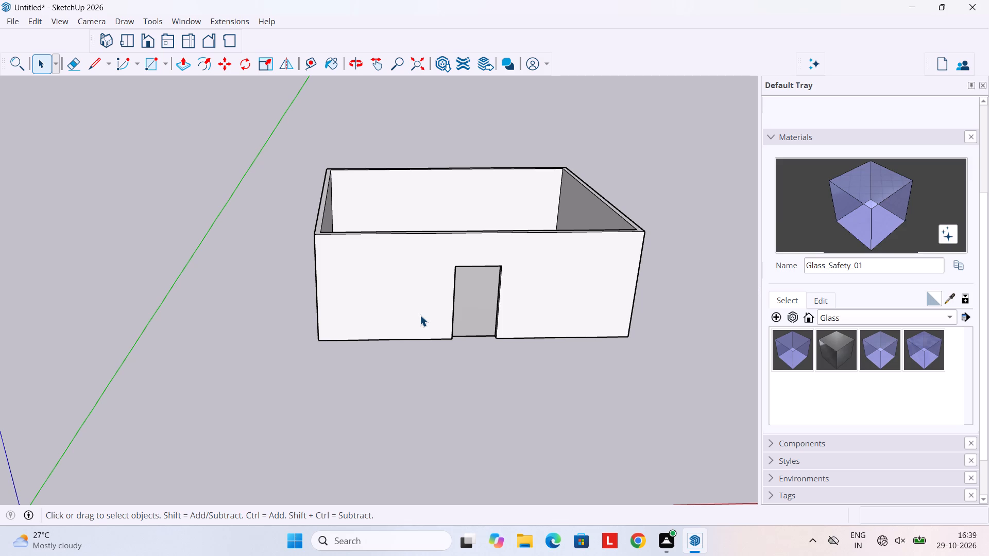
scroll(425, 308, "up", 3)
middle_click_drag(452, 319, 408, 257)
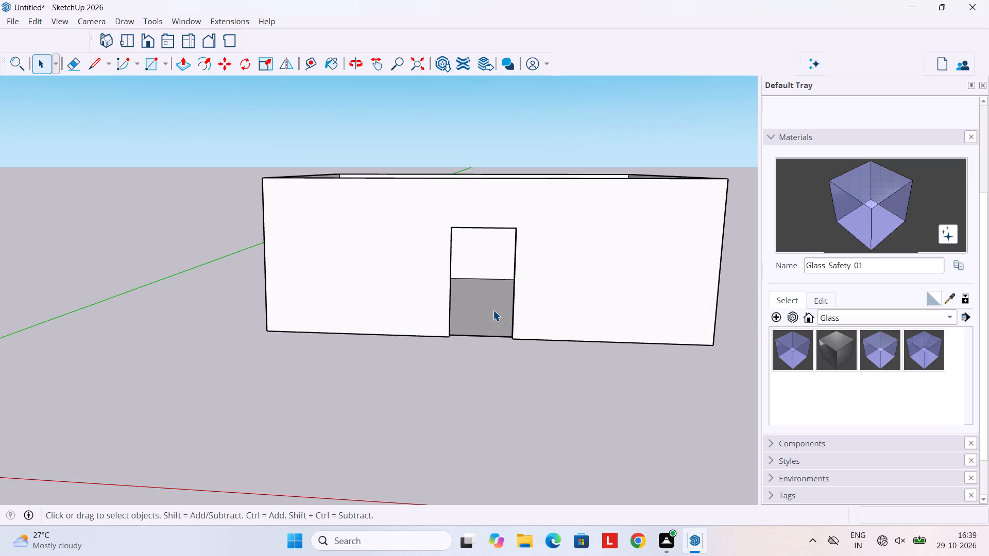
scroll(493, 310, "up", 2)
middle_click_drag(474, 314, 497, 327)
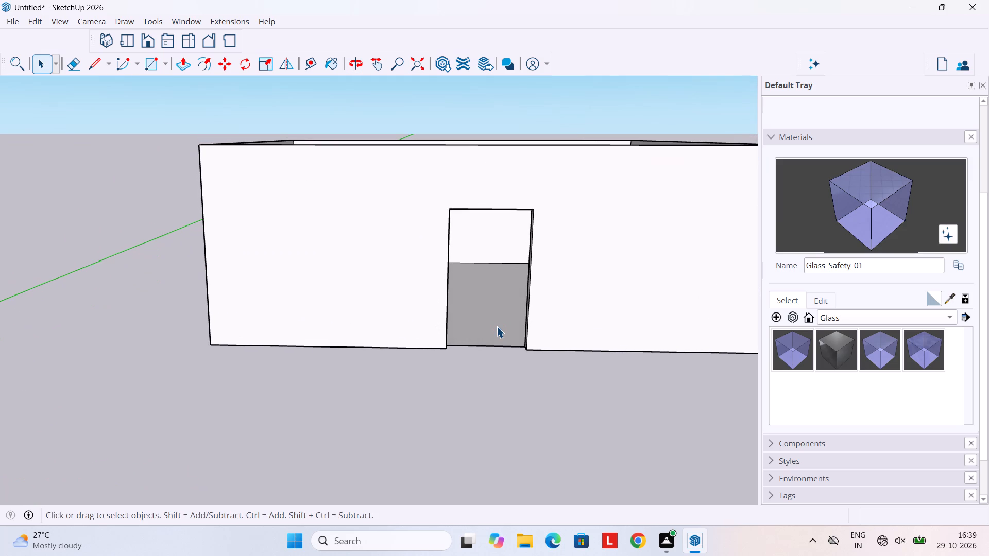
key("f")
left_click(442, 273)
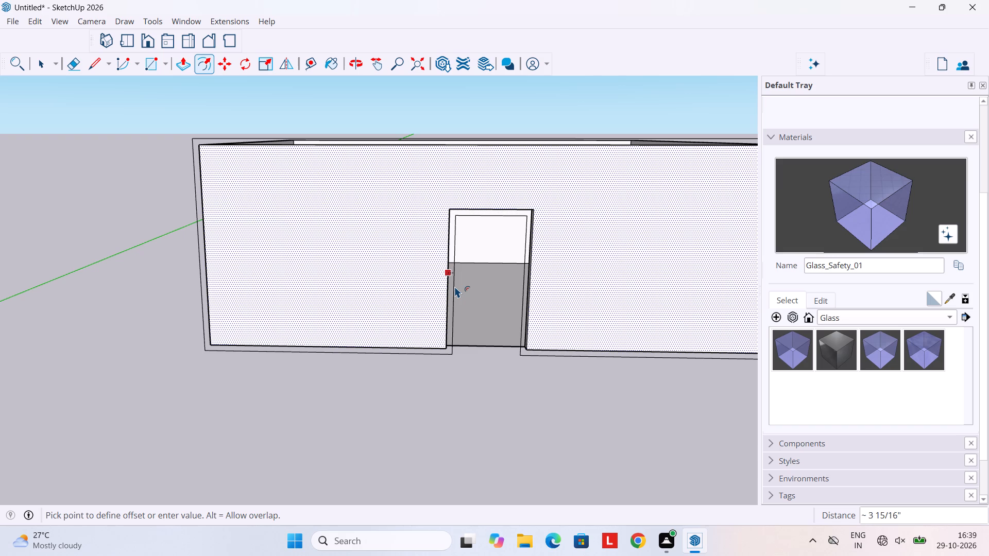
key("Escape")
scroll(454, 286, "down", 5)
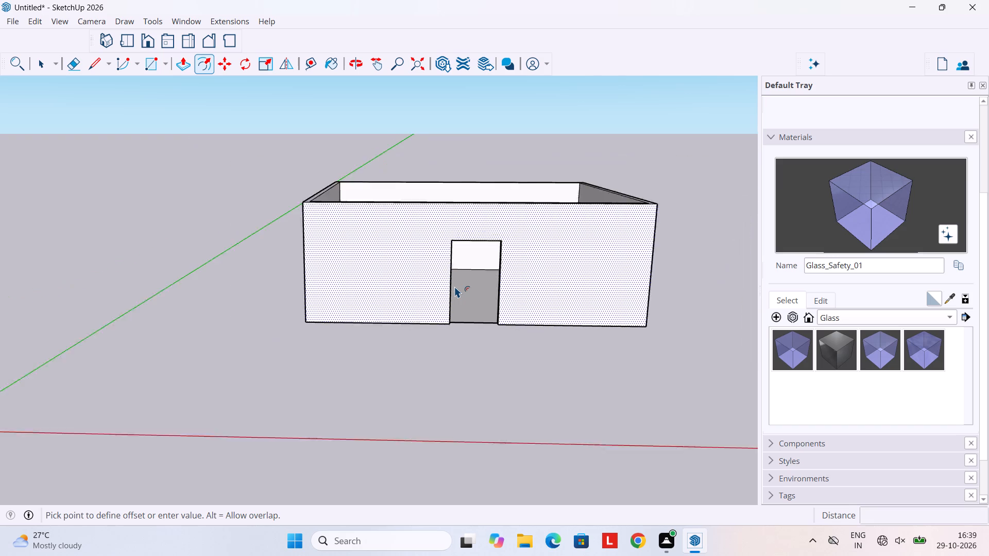
Examine the doorway wall and its opening from several angles, both from above and straight on.
middle_click_drag(464, 302, 585, 345)
scroll(468, 246, "up", 7)
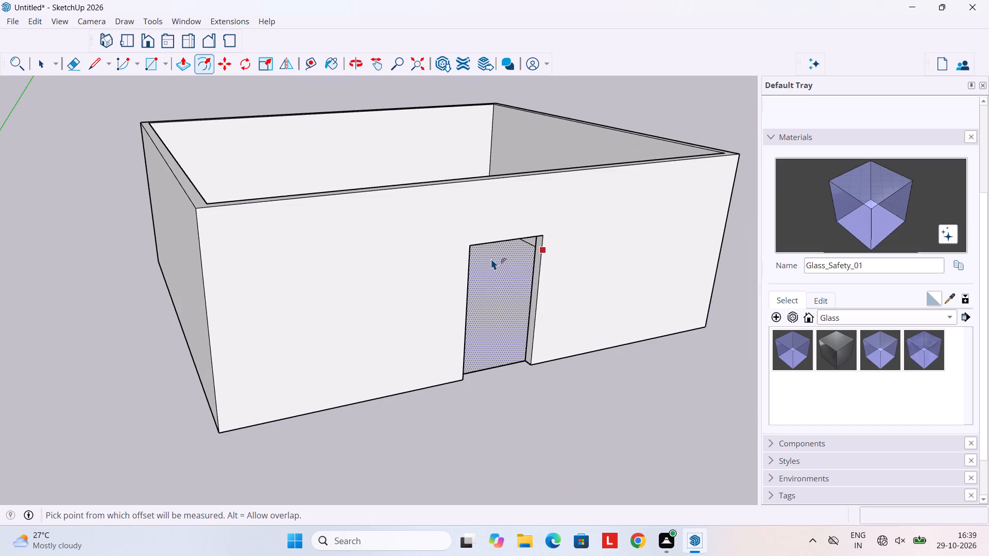
middle_click_drag(498, 309, 479, 280)
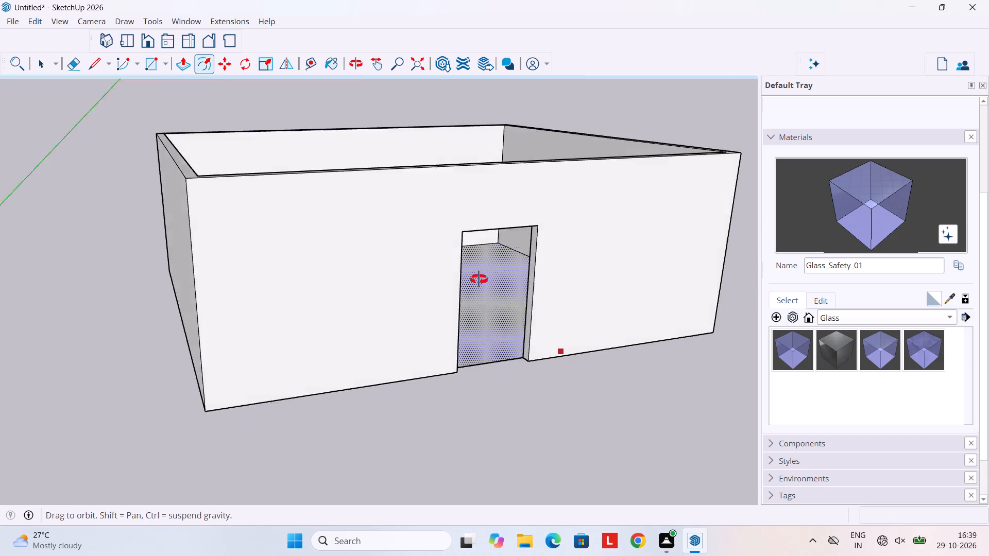
middle_click_drag(479, 280, 432, 218)
middle_click_drag(469, 258, 436, 260)
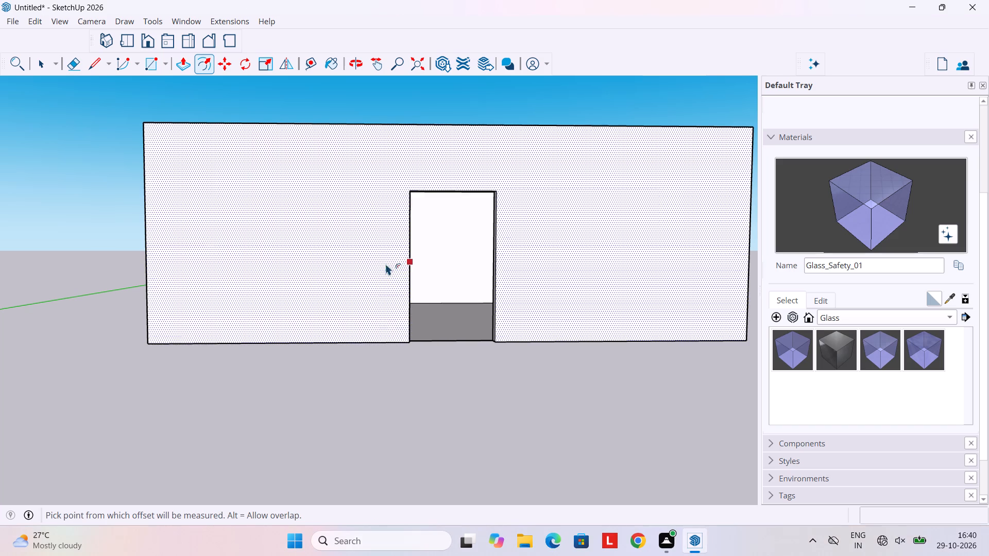
scroll(386, 269, "down", 3)
key("space")
scroll(378, 415, "up", 2)
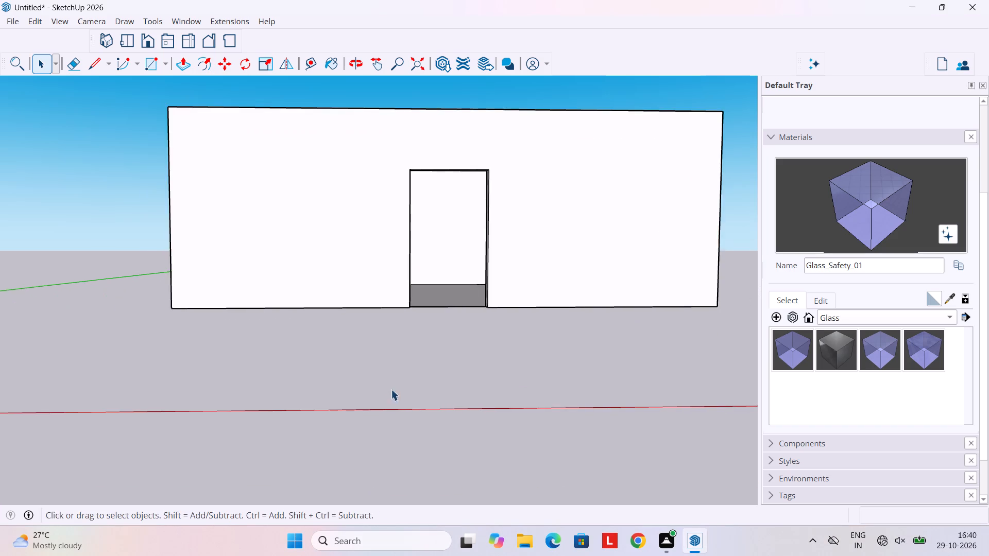
middle_click_drag(391, 387, 451, 500)
middle_click_drag(410, 392, 459, 432)
scroll(454, 437, "down", 1)
middle_click_drag(401, 415, 335, 373)
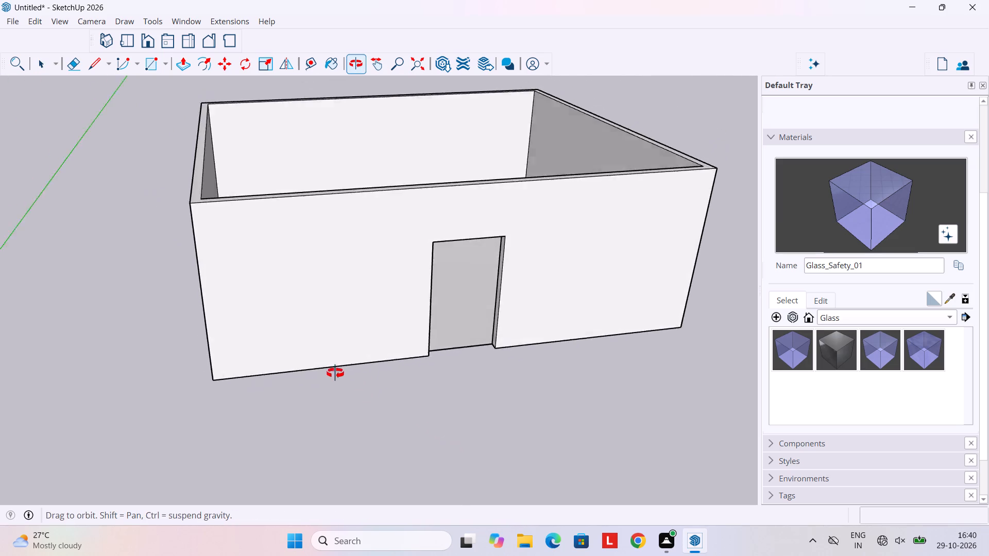
middle_click_drag(335, 373, 274, 342)
middle_click_drag(415, 387, 362, 333)
scroll(362, 333, "up", 1)
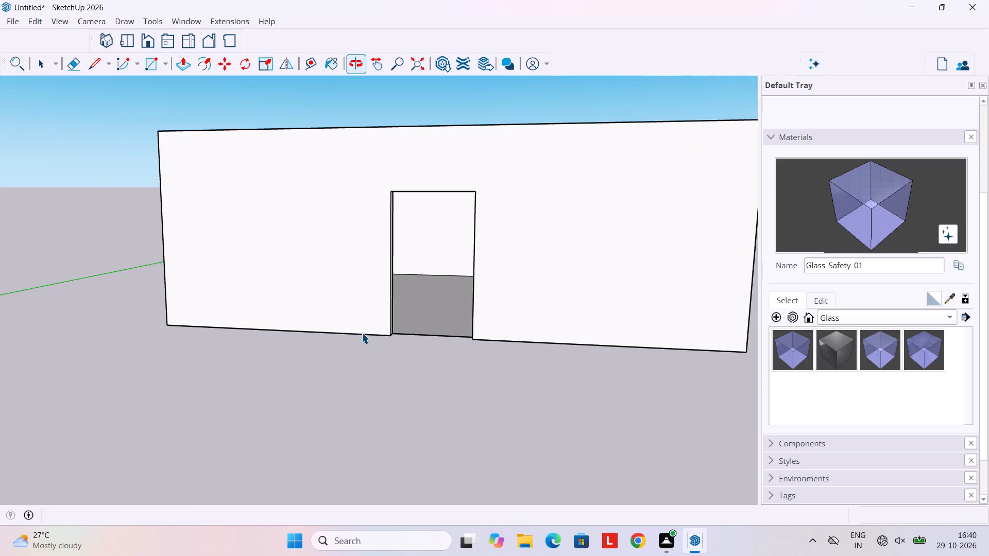
middle_click_drag(370, 332, 439, 381)
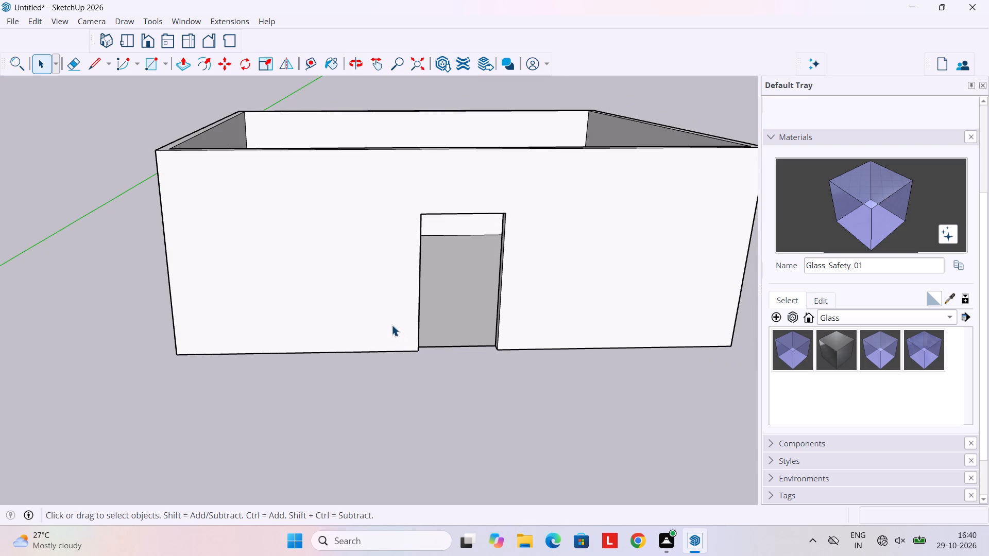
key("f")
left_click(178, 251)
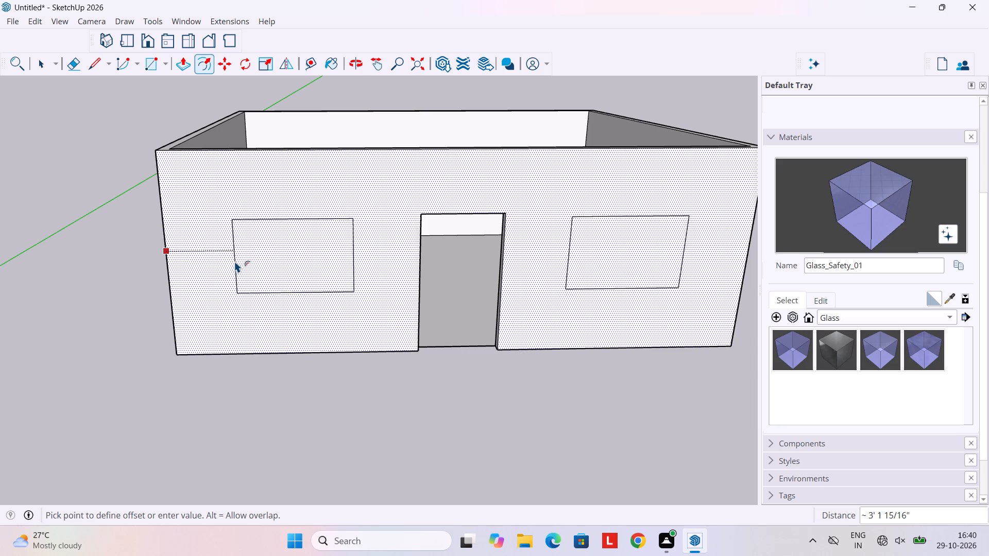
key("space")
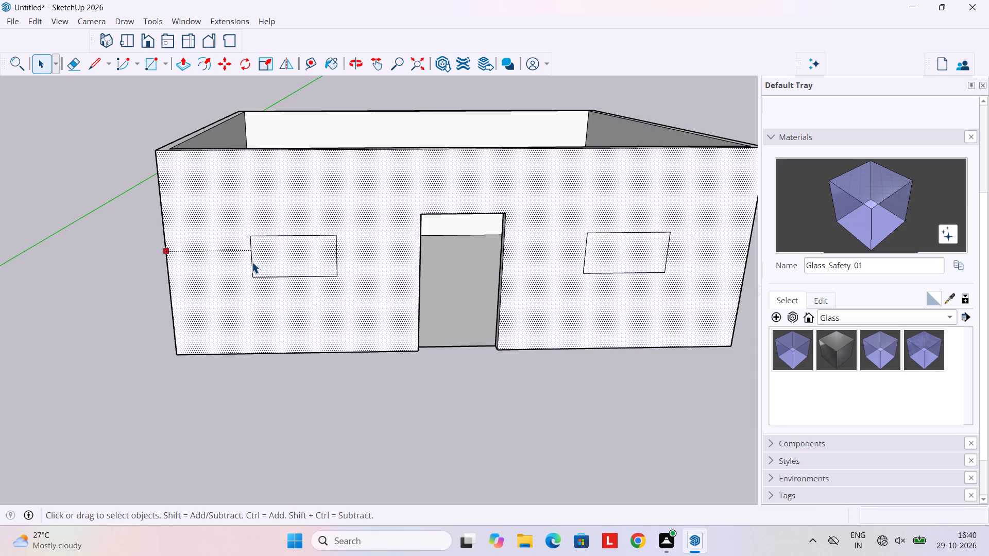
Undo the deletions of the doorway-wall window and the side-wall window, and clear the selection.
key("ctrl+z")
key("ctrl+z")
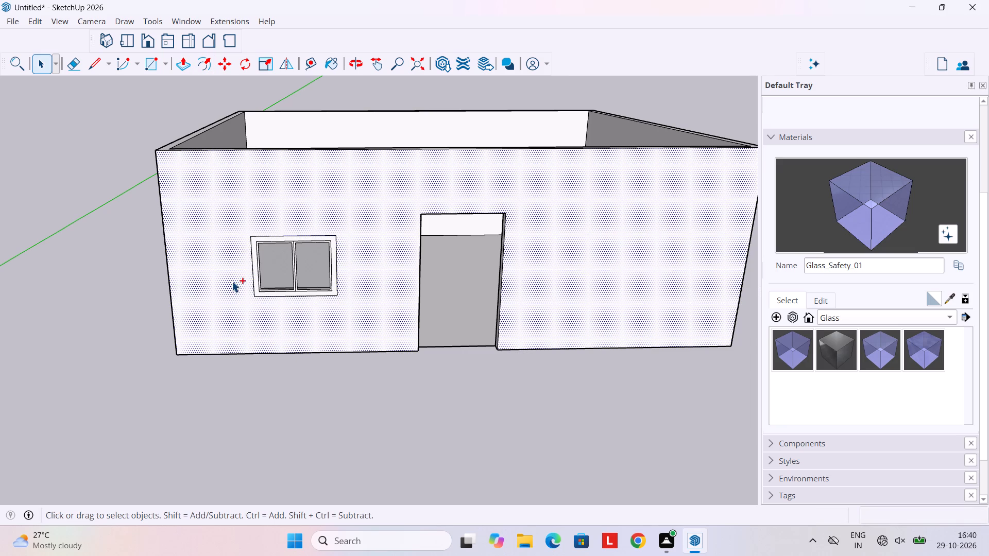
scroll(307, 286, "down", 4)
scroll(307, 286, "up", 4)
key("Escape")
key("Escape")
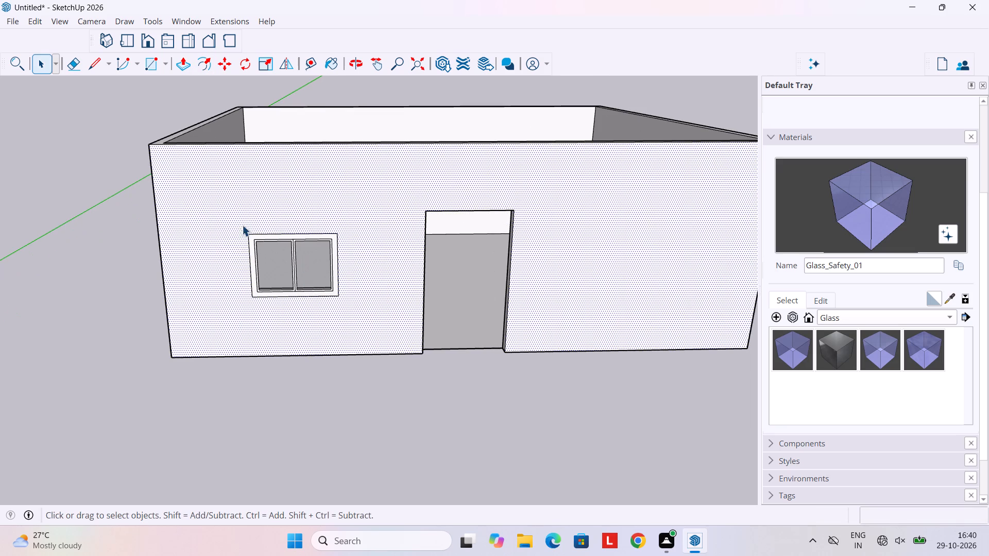
Select the whole two-pane window in the doorway wall with a selection box and delete it.
left_click_drag(242, 225, 342, 300)
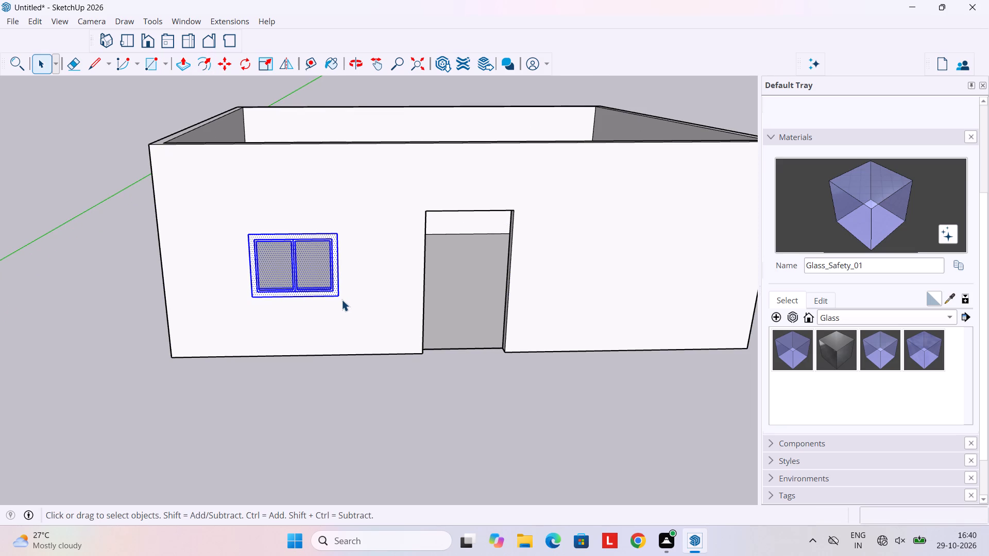
key("Delete")
Select the side-wall window's frame, dividers and panes from outside with a selection box and delete them.
scroll(356, 296, "down", 4)
middle_click_drag(387, 306, 116, 290)
middle_click_drag(375, 317, 277, 307)
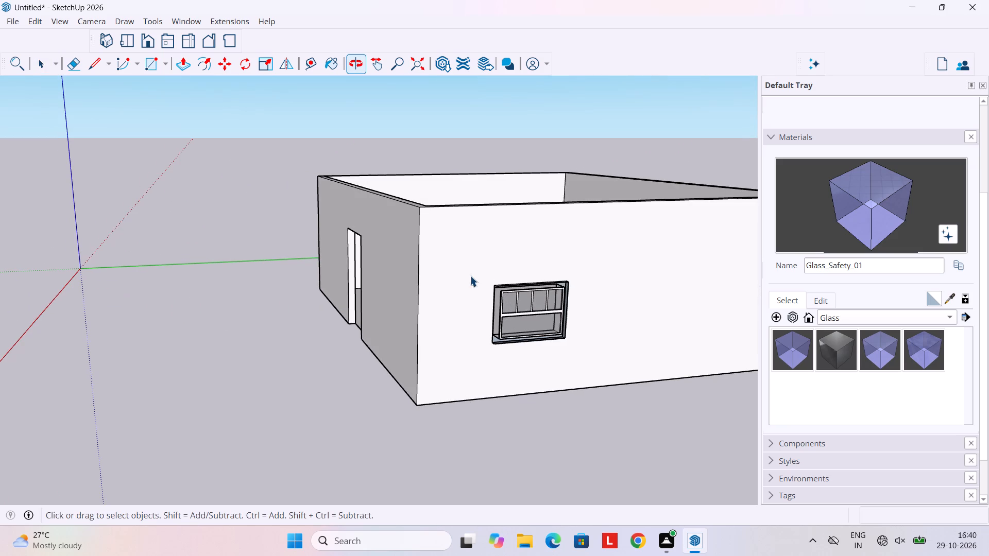
left_click_drag(473, 276, 575, 343)
key("Delete")
Delete the leftover bottom edge and short depth edge of the former side-wall window opening.
scroll(451, 338, "down", 3)
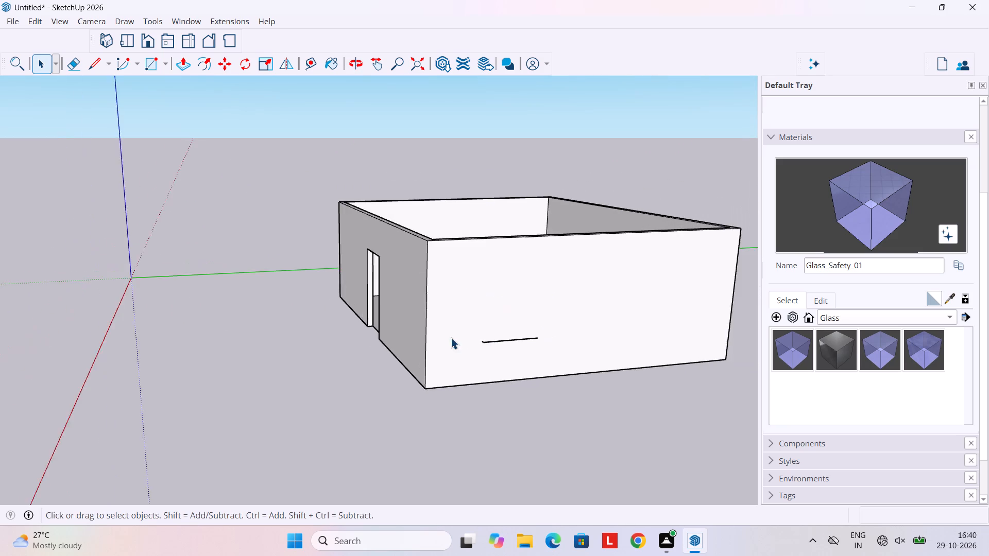
scroll(451, 338, "down", 1)
left_click(511, 337)
scroll(510, 337, "up", 3)
left_click(510, 336)
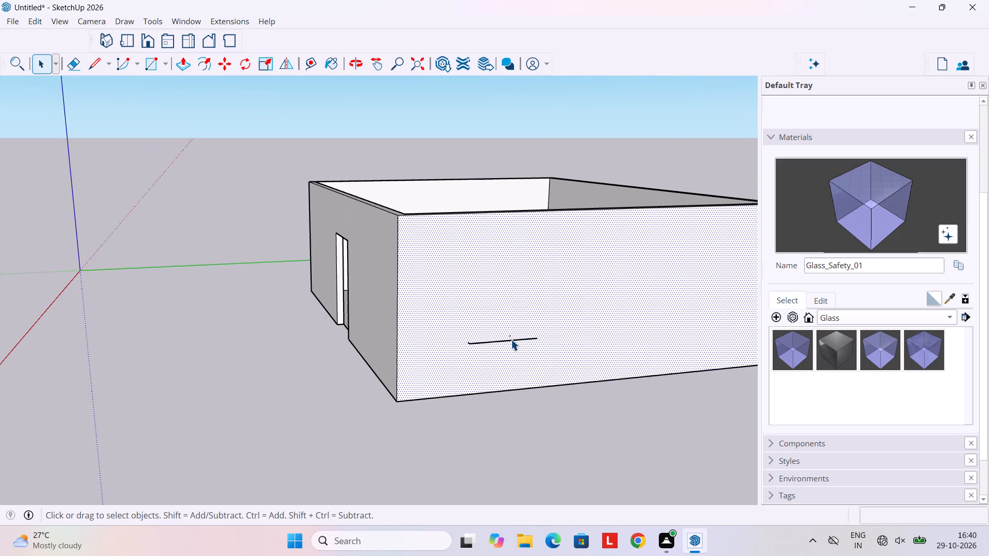
left_click(511, 339)
key("Delete")
left_click(469, 342)
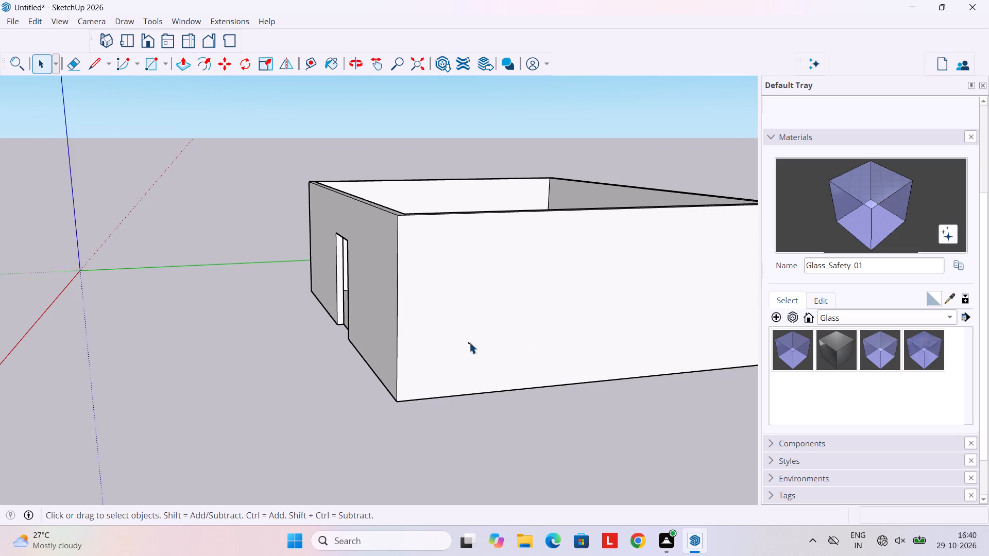
left_click(469, 342)
key("Delete")
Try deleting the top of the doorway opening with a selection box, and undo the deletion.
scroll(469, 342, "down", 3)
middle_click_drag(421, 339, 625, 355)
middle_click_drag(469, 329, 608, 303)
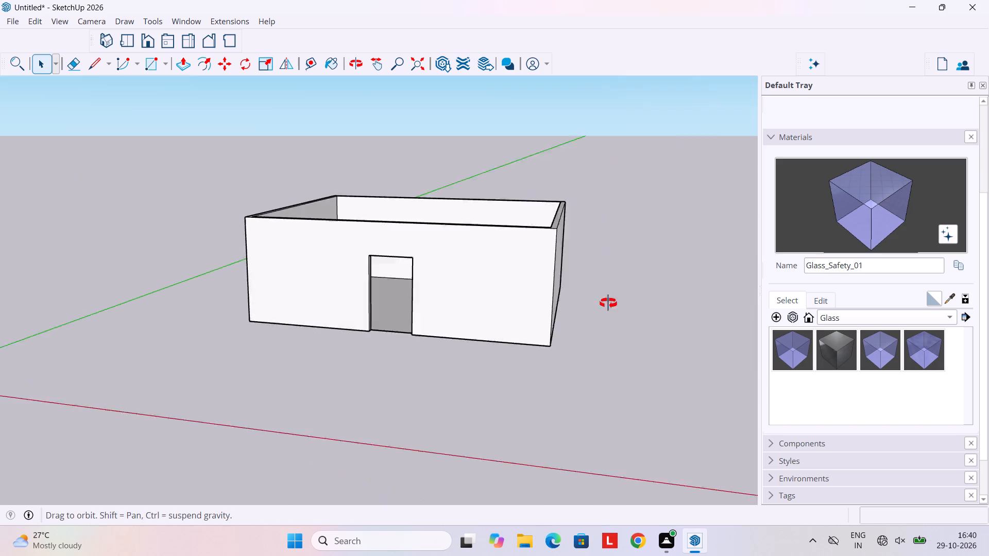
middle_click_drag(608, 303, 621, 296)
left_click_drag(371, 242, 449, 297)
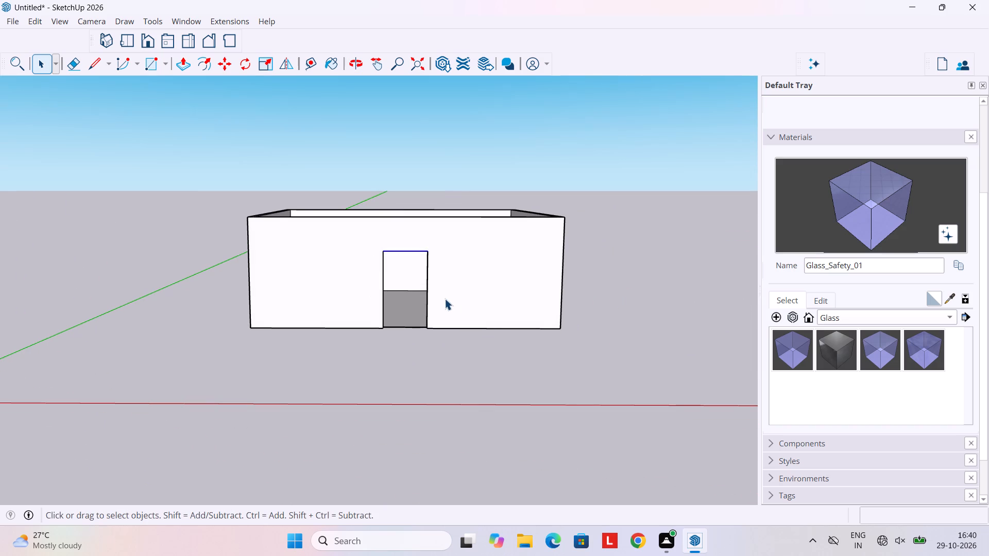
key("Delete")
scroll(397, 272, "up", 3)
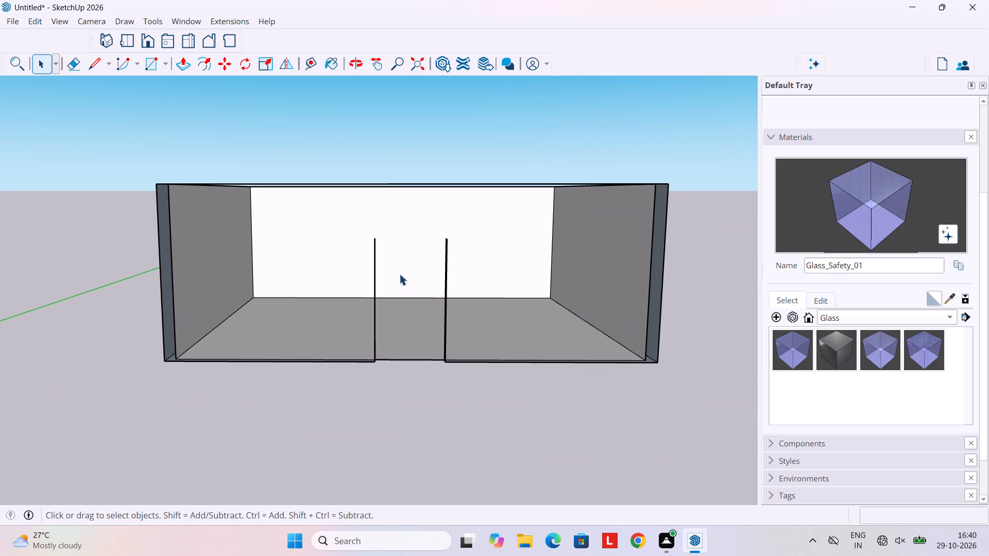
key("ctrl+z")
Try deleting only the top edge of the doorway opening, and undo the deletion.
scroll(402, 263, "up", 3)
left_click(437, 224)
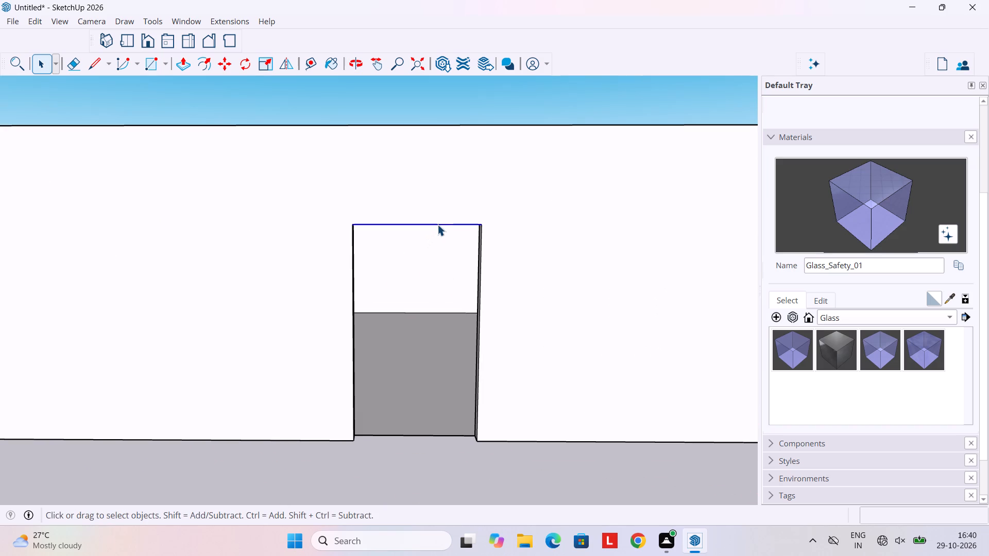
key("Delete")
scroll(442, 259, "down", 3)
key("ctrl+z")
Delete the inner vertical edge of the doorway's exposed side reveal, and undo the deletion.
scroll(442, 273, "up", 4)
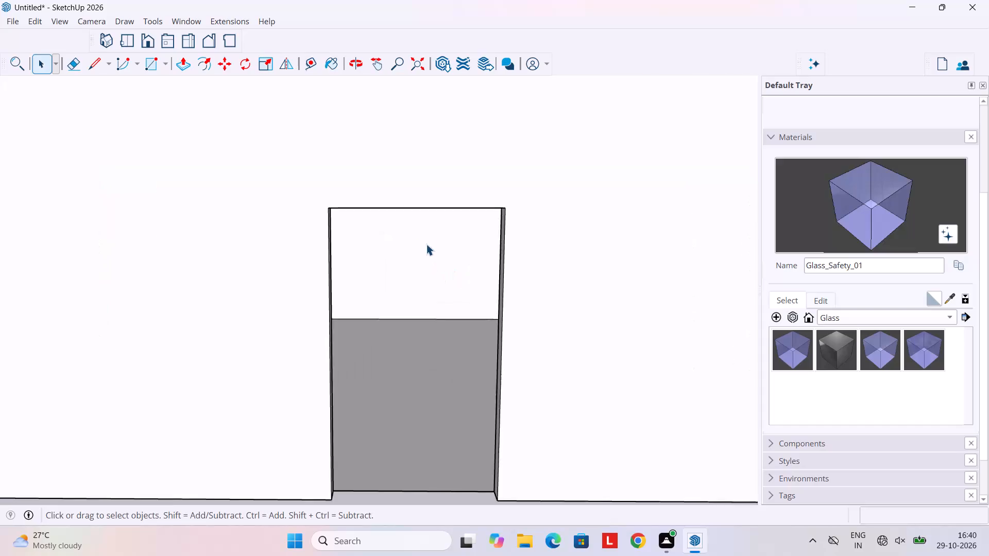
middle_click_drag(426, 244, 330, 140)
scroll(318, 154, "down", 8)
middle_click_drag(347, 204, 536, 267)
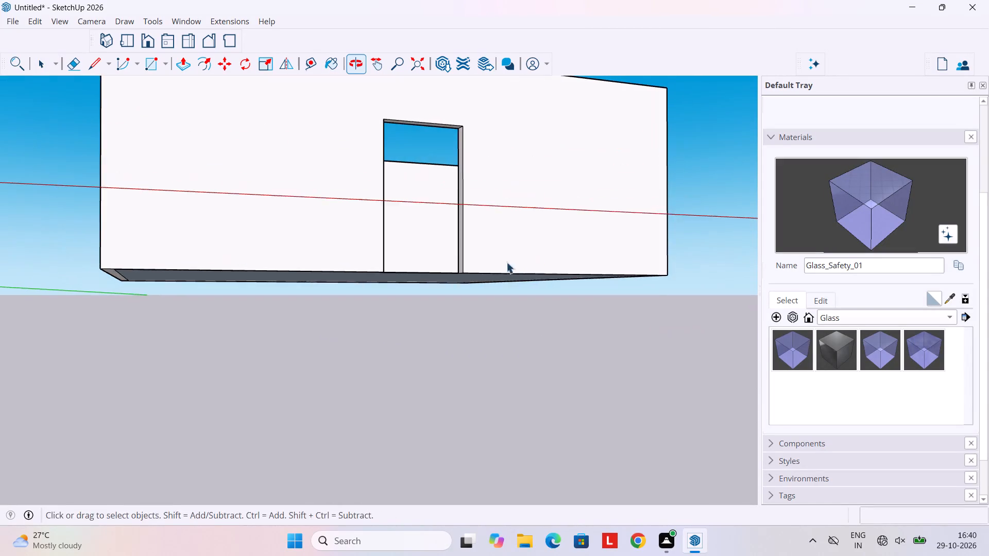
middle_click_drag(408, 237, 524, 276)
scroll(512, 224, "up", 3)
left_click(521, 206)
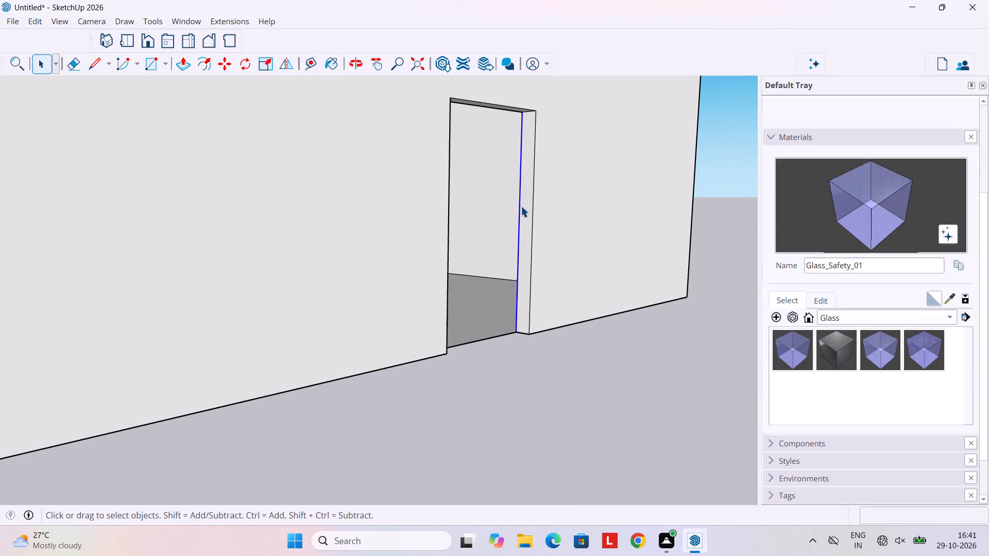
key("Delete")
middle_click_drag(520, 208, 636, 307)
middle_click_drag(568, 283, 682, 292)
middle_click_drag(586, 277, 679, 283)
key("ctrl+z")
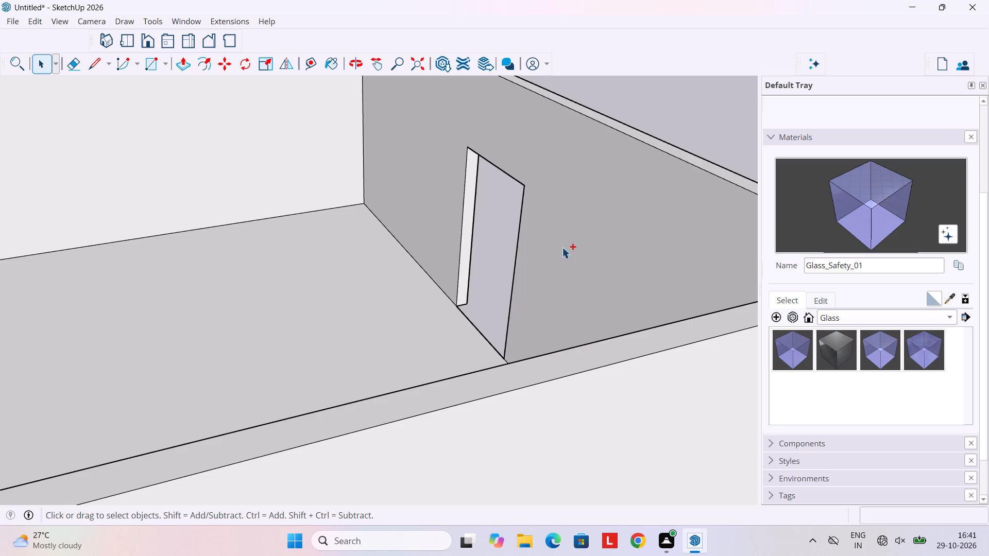
Draw a 28' by 24' rectangle on the ground beside the existing room.
scroll(562, 247, "down", 5)
middle_click_drag(557, 248, 193, 253)
scroll(217, 250, "down", 9)
middle_click_drag(397, 298, 241, 301)
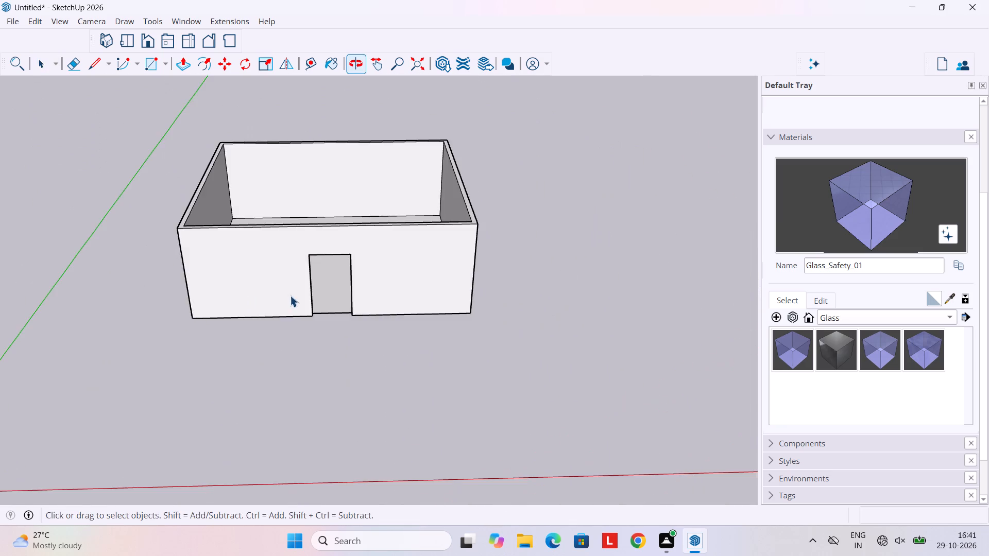
scroll(325, 290, "down", 5)
middle_click_drag(385, 298, 343, 324)
middle_click_drag(471, 317, 264, 353, "shift")
middle_click_drag(296, 348, 299, 350, "shift")
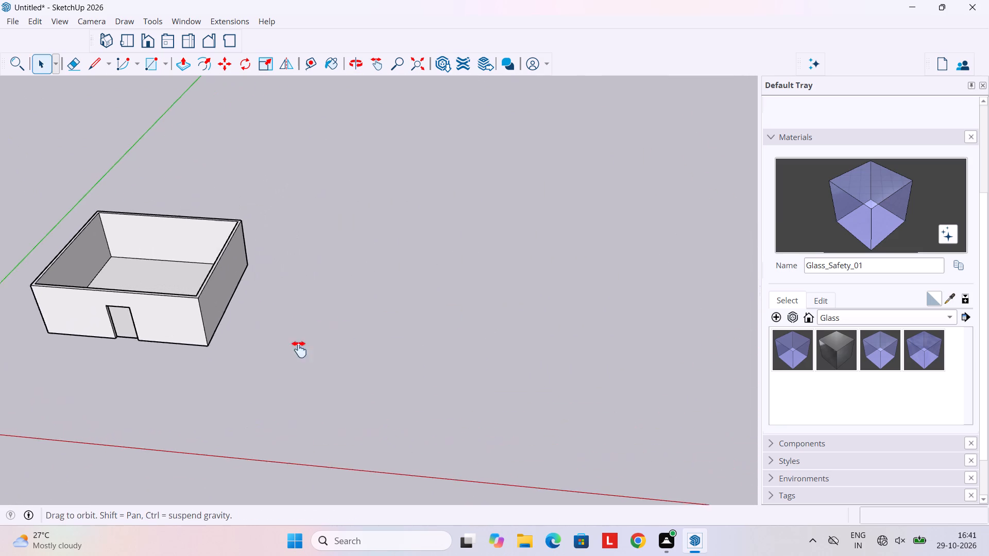
middle_click_drag(299, 350, 387, 355, "shift")
middle_click_drag(344, 334, 455, 336)
middle_click_drag(449, 333, 393, 334)
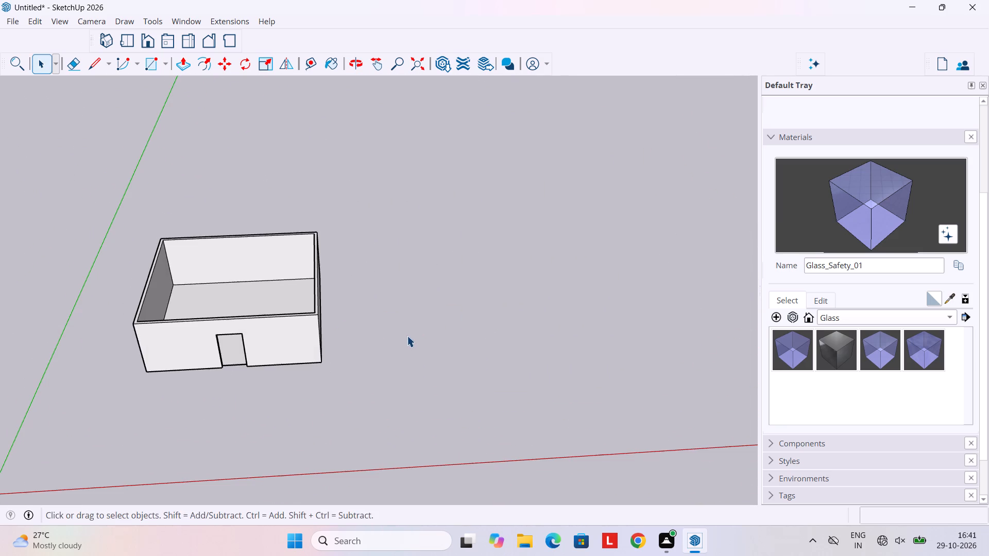
key("r")
left_click(418, 293)
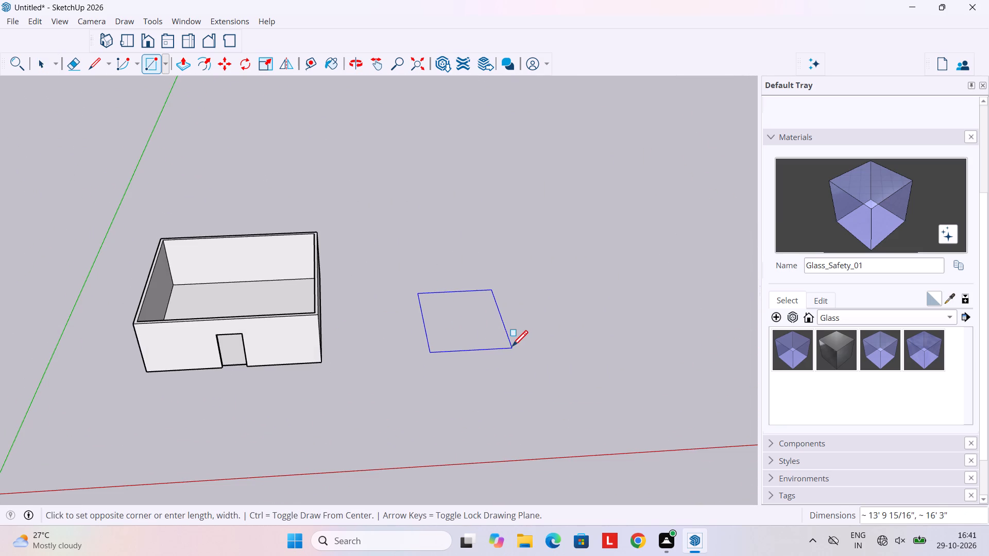
key("8")
key("BackSpace")
type("28'")
key("comma")
type("24")
key("apostrophe")
key("Return")
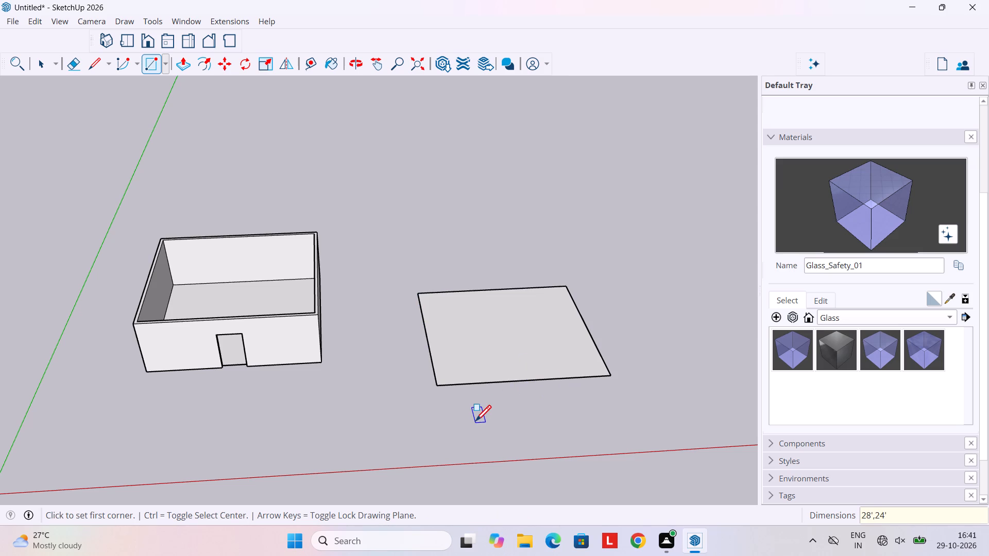
Offset the new rectangle's outline 9" inward to form the wall thickness.
key("f")
scroll(559, 379, "up", 2)
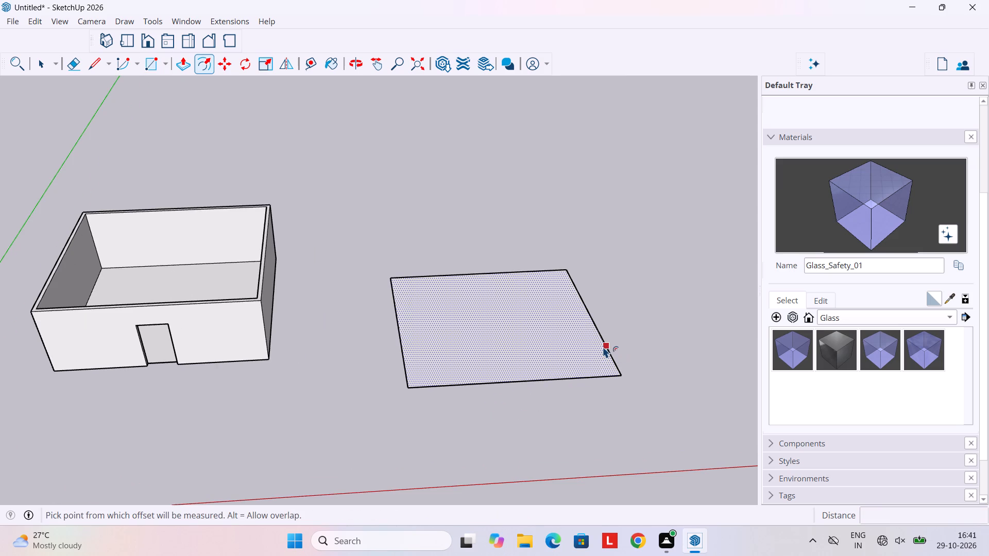
left_click(603, 346)
type("9\"")
key("Return")
Push/Pull the 9" wall band up 10' to raise the new room's walls.
key("p")
scroll(703, 372, "up", 3)
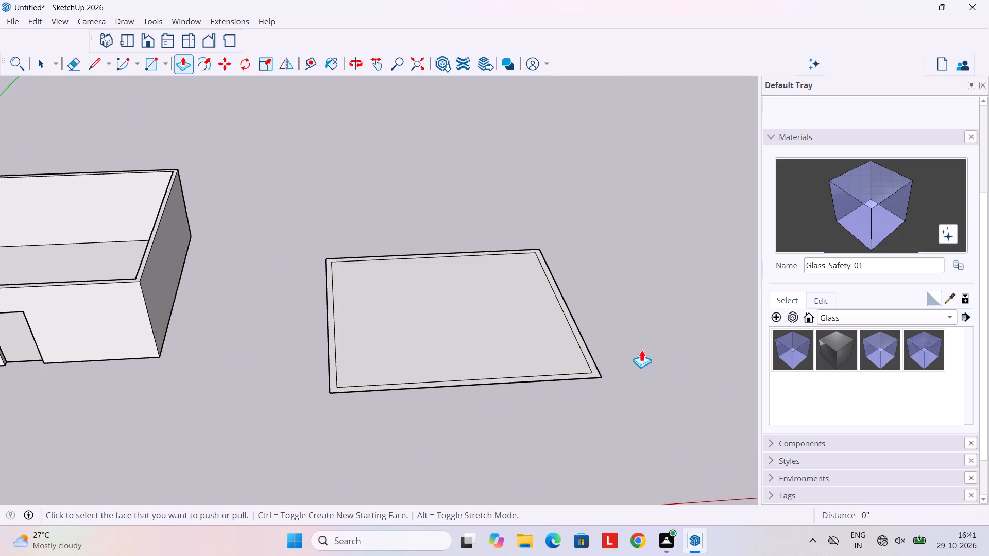
scroll(641, 350, "up", 2)
left_click(576, 345)
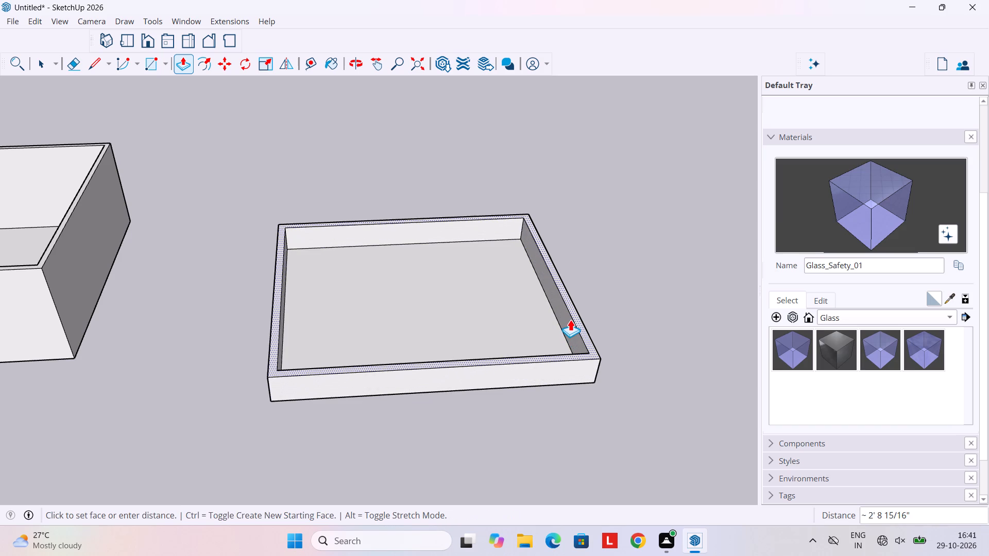
type("10'")
key("Return")
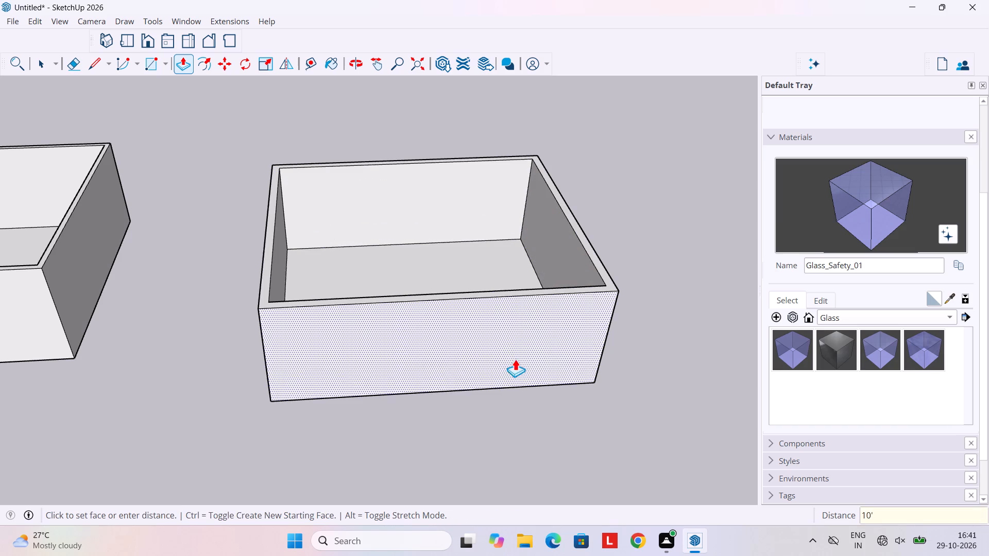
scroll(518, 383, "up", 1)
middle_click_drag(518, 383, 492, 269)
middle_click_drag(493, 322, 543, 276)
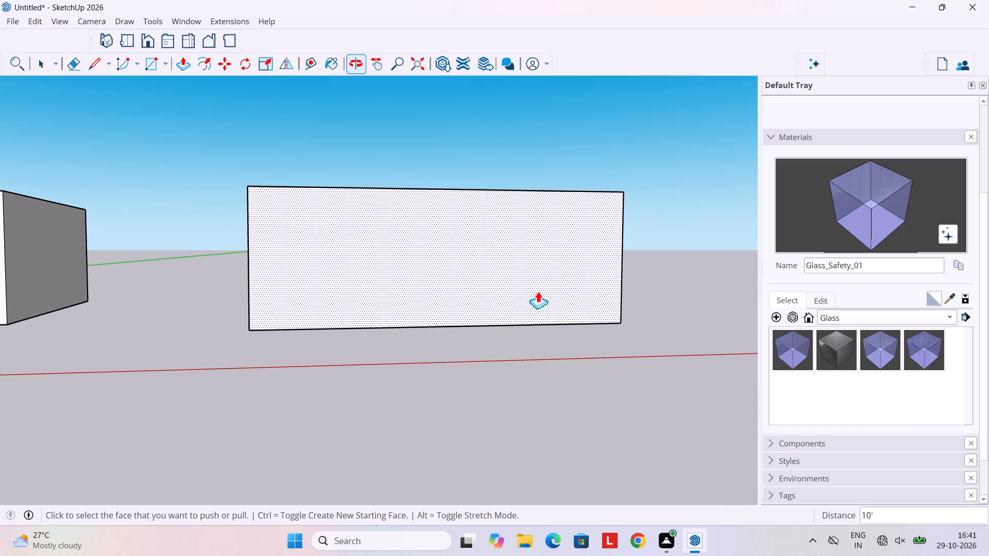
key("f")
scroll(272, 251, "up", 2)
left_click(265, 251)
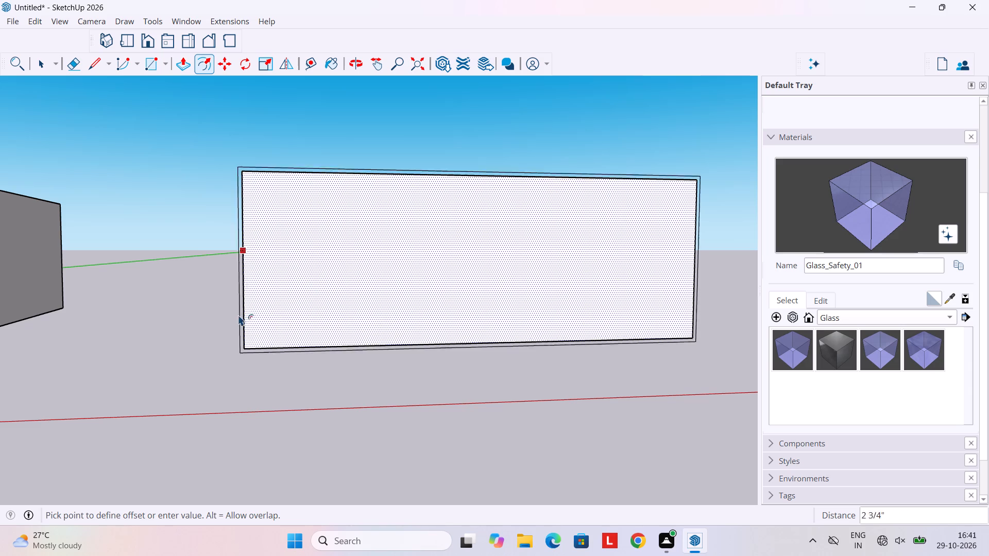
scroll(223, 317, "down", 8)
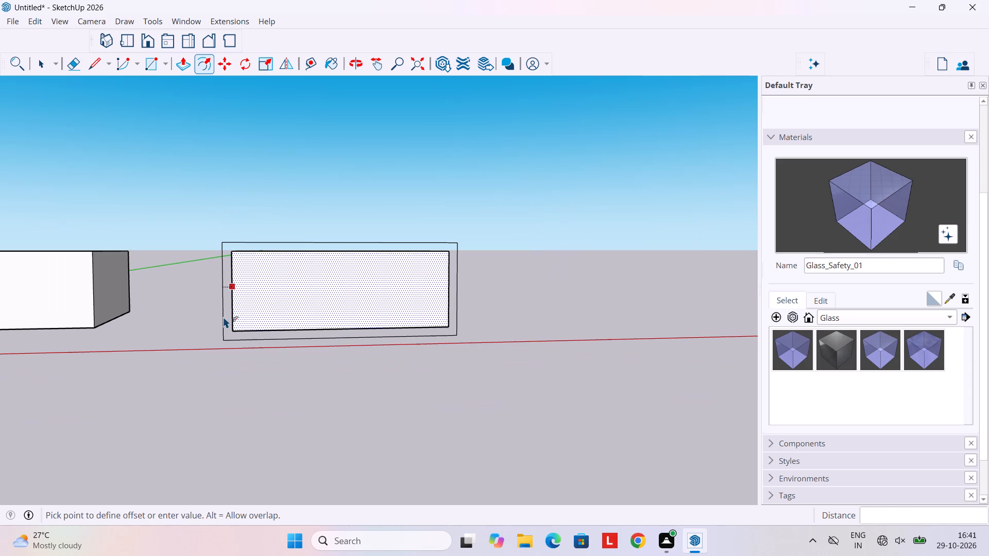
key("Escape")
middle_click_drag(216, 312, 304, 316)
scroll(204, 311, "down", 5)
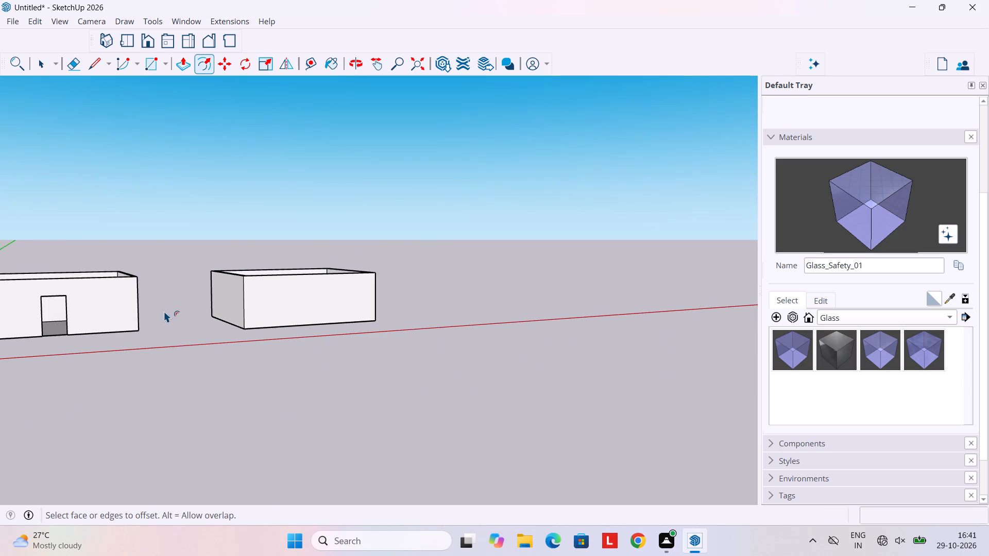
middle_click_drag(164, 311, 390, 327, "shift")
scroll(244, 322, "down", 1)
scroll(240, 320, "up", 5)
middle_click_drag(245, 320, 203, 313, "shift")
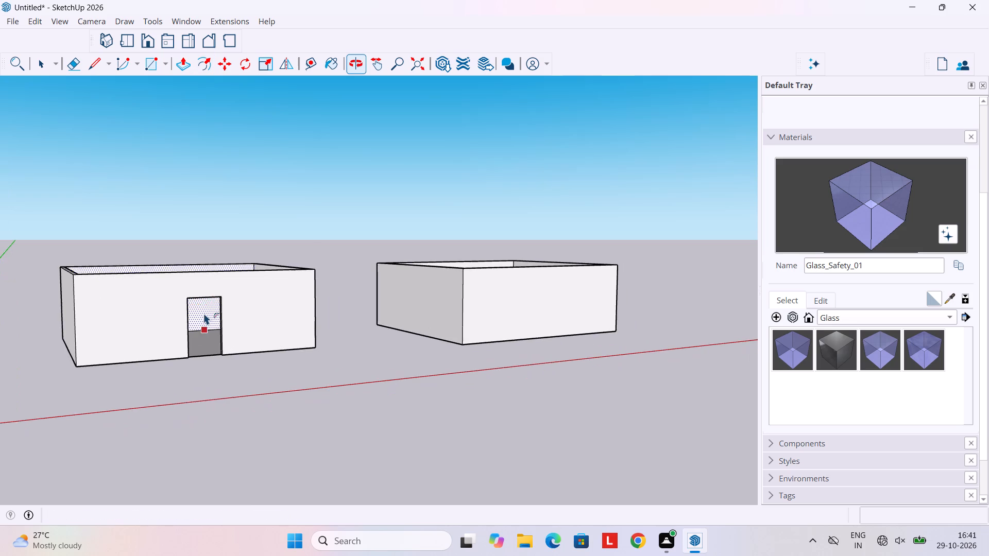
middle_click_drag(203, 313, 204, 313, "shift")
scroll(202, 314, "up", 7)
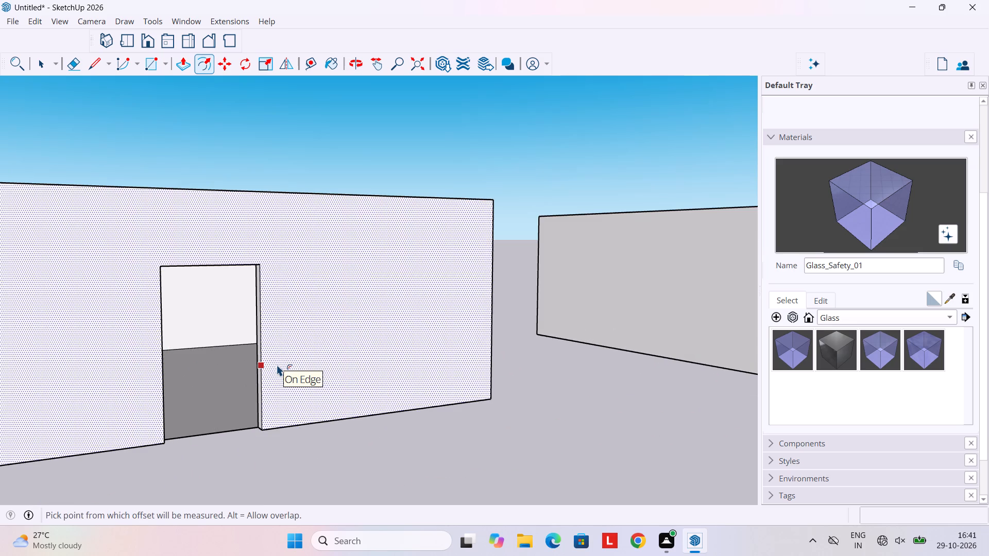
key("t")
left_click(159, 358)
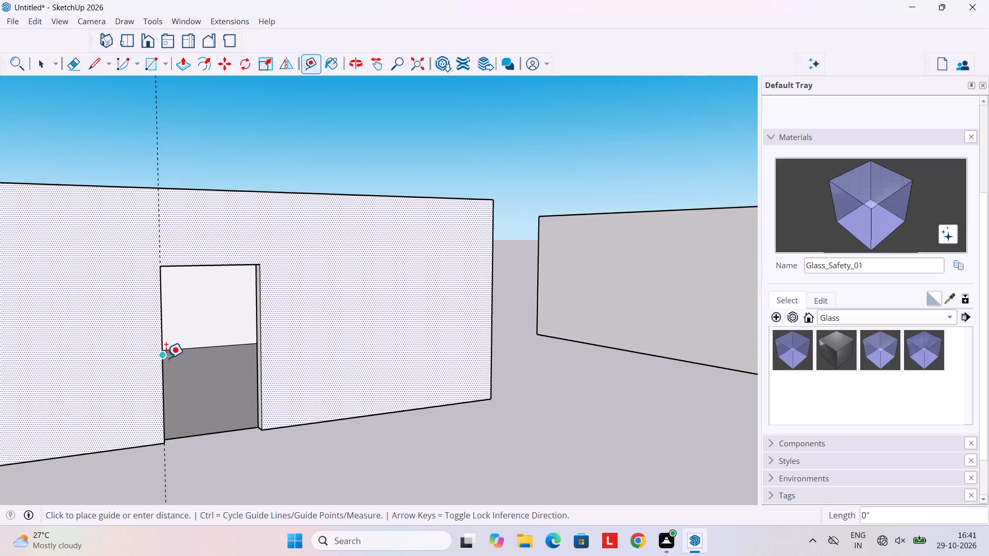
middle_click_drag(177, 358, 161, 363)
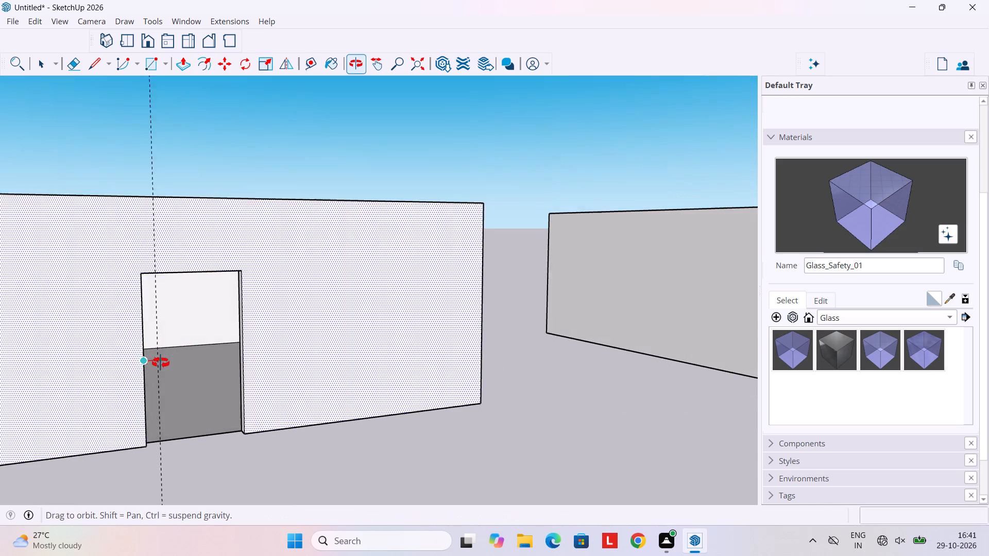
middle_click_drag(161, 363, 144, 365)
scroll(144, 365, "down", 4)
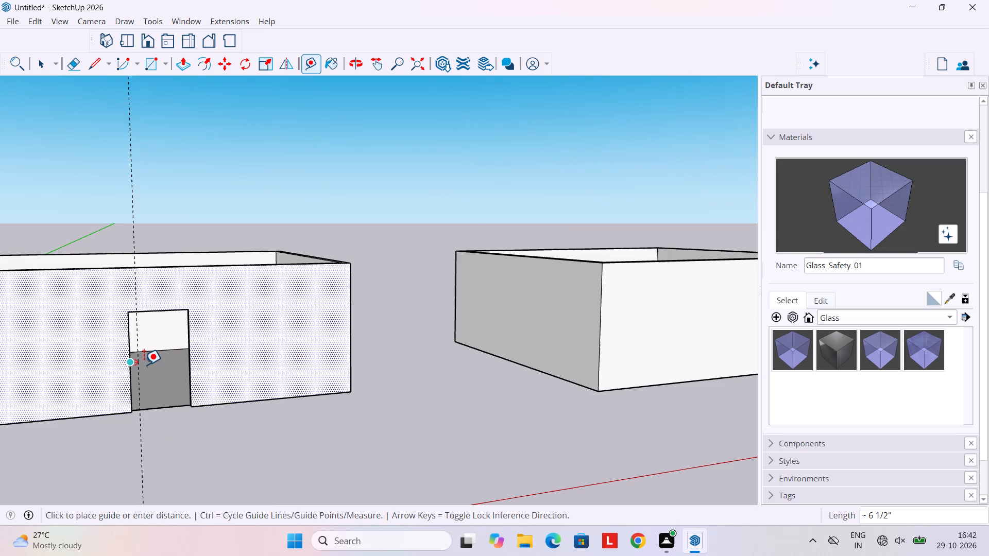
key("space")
Place a vertical guide on the new room's long front wall, 4' from the corner edge nearest the old room.
scroll(295, 370, "down", 4)
middle_click_drag(446, 375, 381, 376)
middle_click_drag(492, 377, 434, 378)
key("l")
scroll(485, 355, "up", 4)
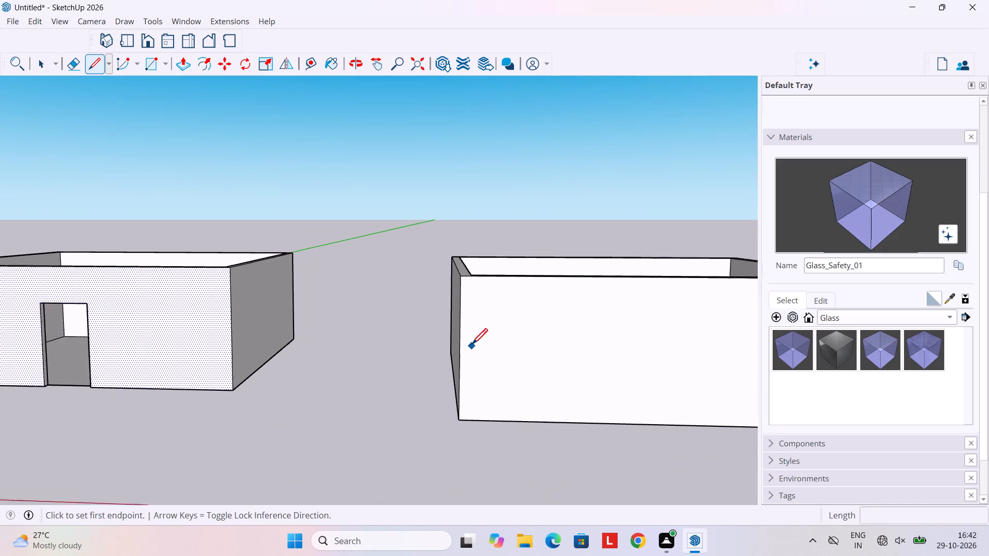
scroll(472, 346, "up", 2)
key("t")
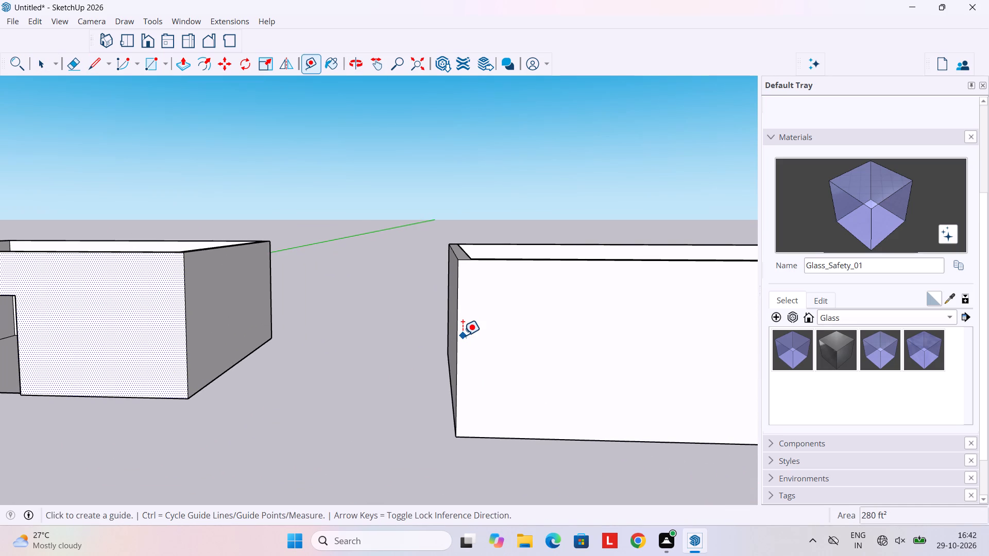
left_click(458, 339)
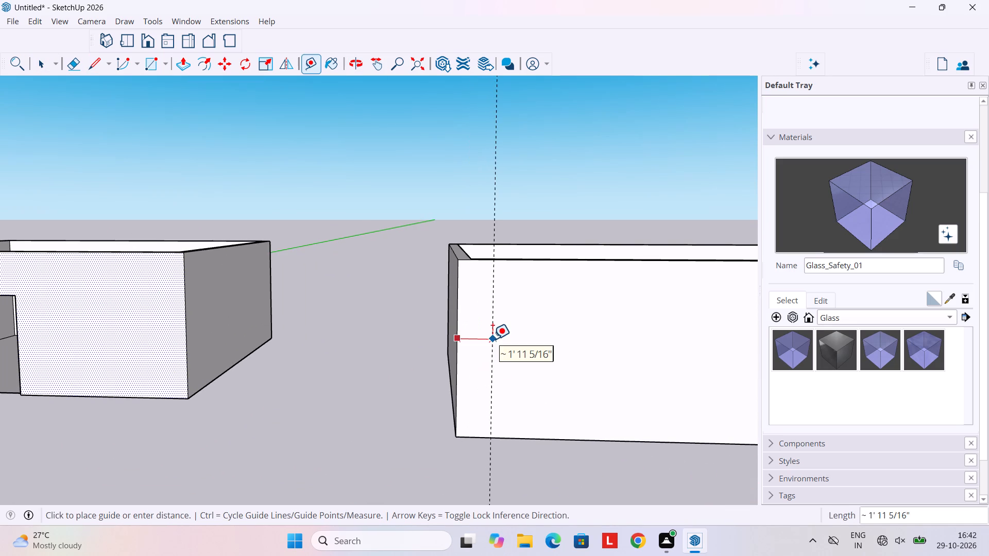
type("4'")
key("Return")
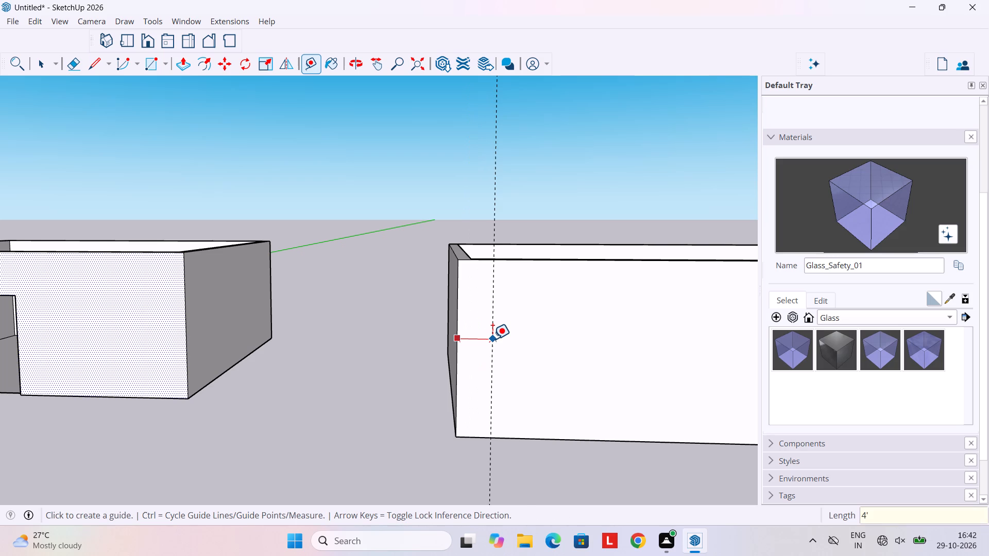
Add two more vertical guides across the front wall, each 4' beyond the previous one.
left_click(530, 348)
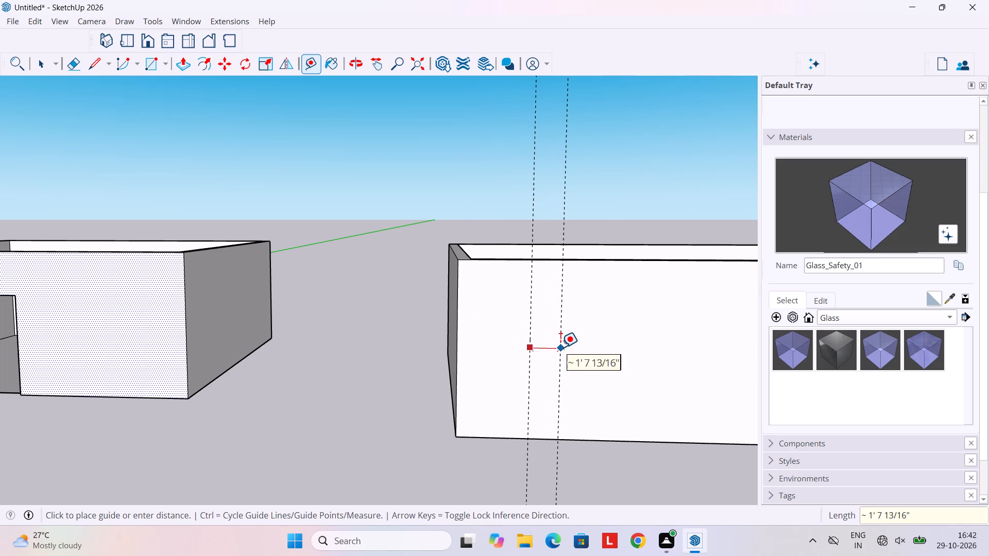
type("4'")
key("Return")
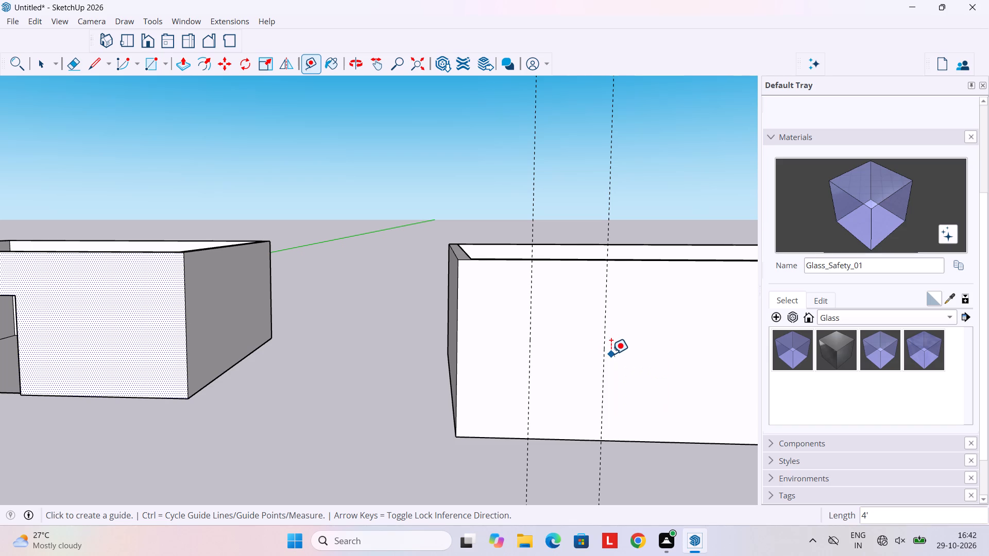
left_click(878, 516)
left_click(878, 514)
left_click(874, 510)
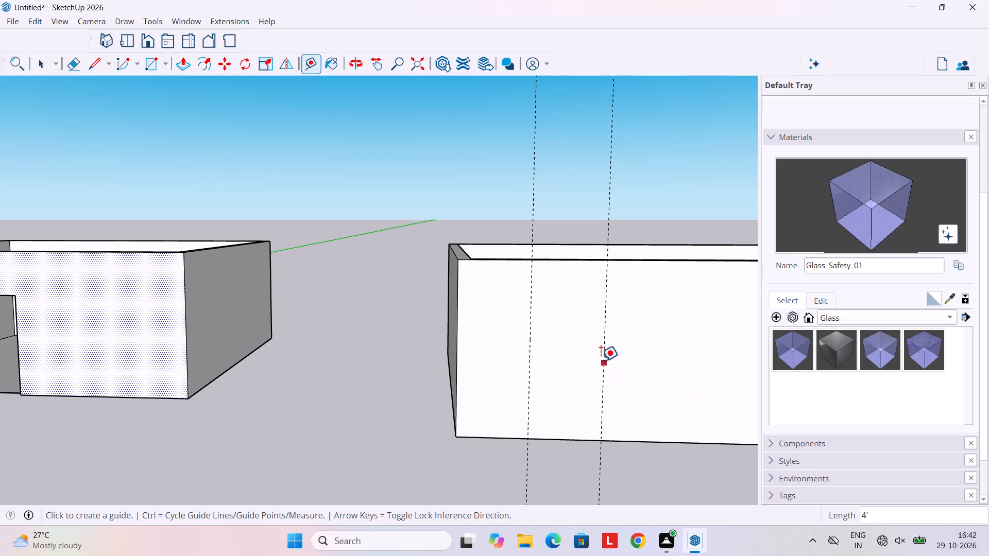
left_click(604, 353)
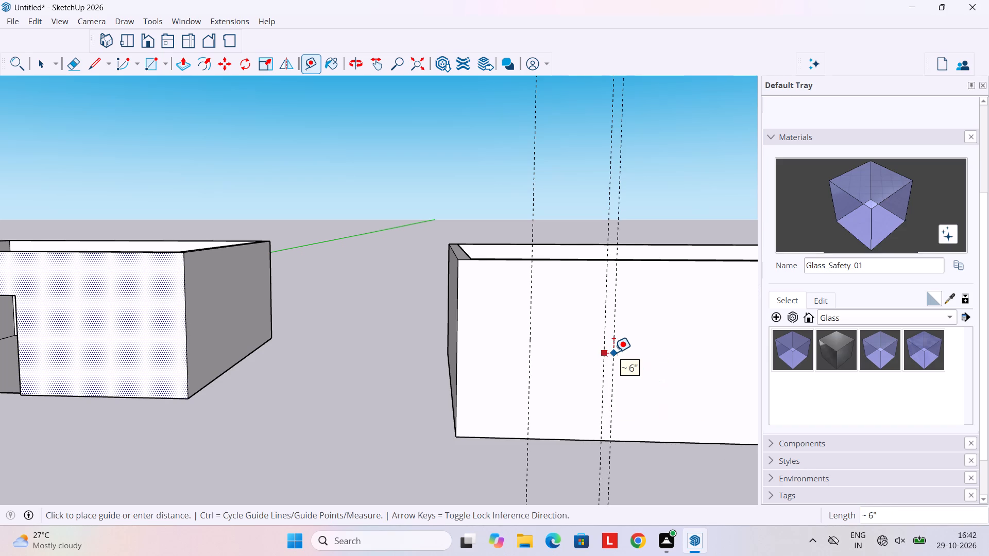
type("4'")
key("Return")
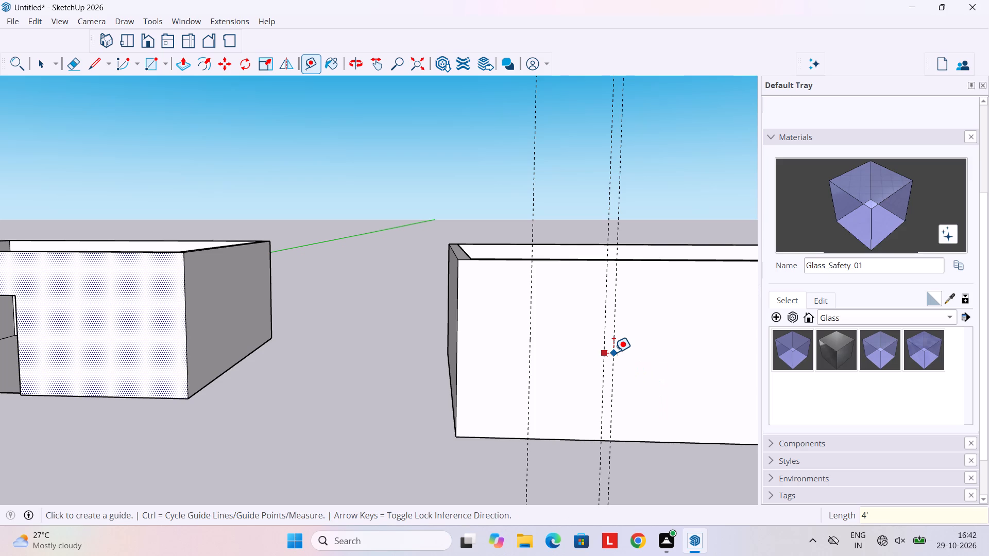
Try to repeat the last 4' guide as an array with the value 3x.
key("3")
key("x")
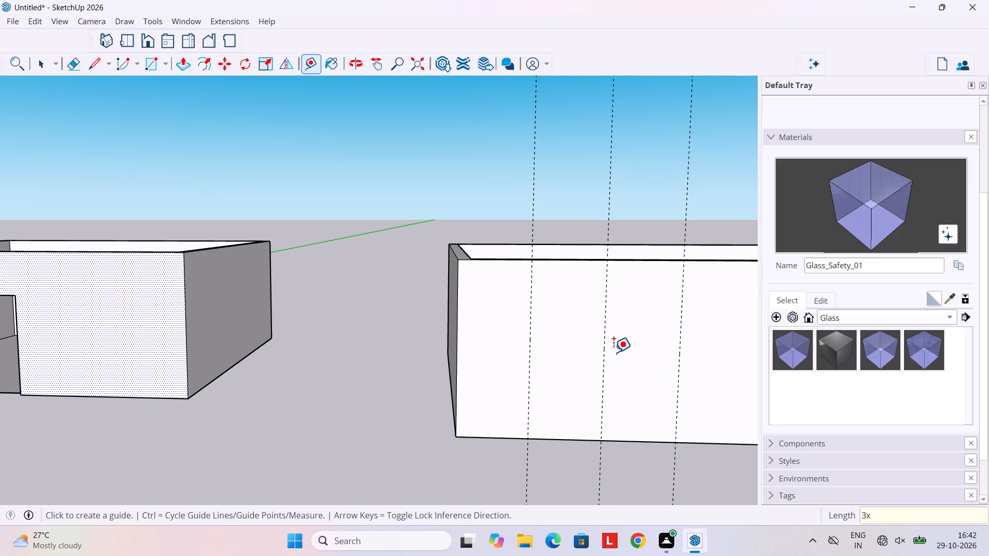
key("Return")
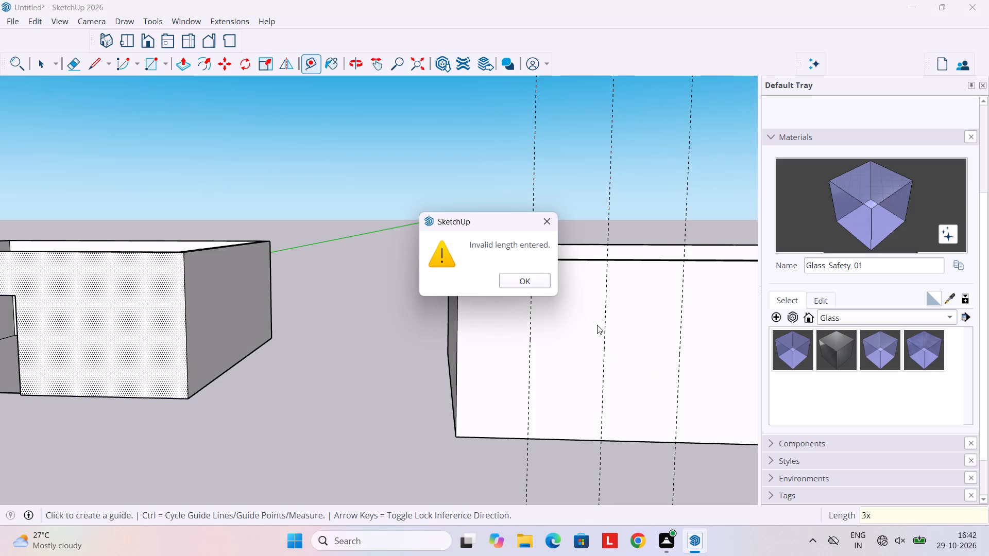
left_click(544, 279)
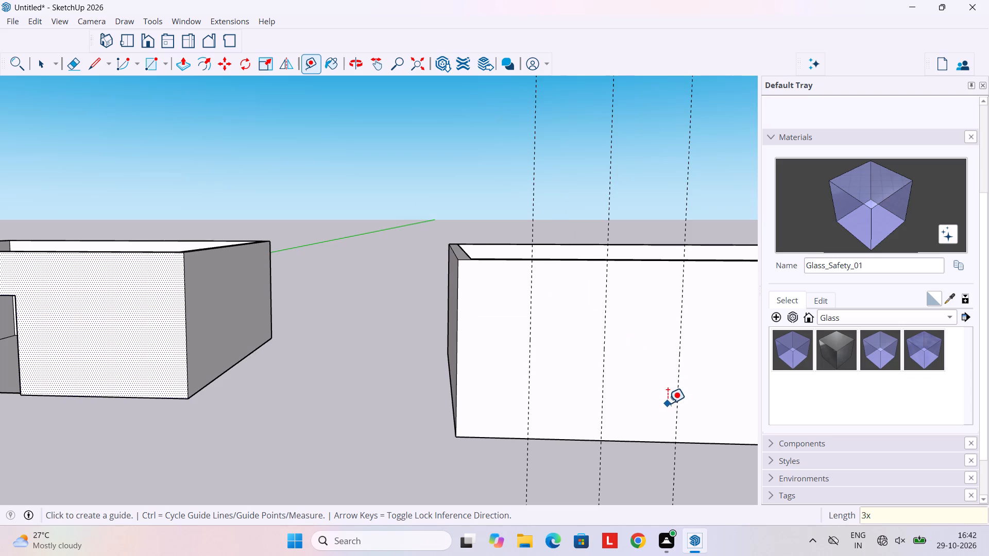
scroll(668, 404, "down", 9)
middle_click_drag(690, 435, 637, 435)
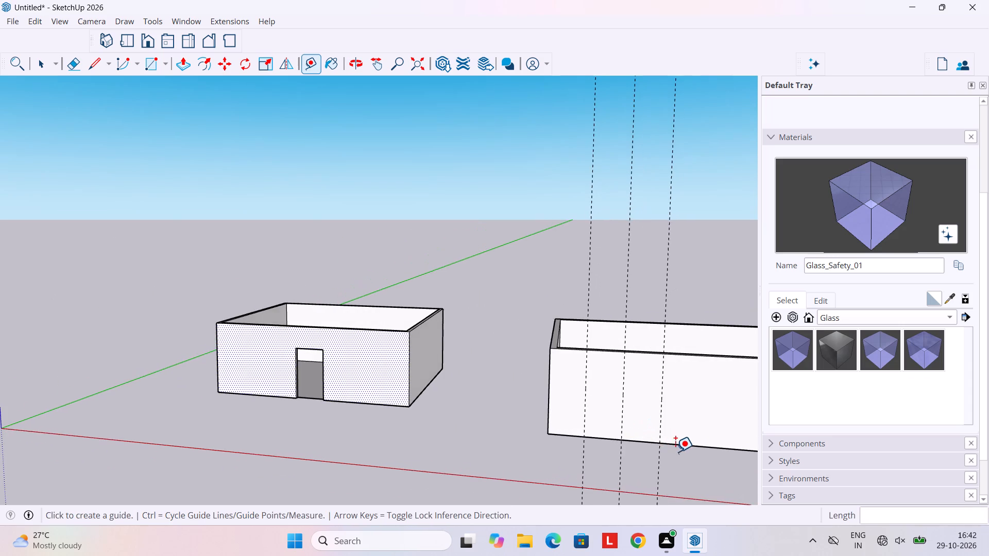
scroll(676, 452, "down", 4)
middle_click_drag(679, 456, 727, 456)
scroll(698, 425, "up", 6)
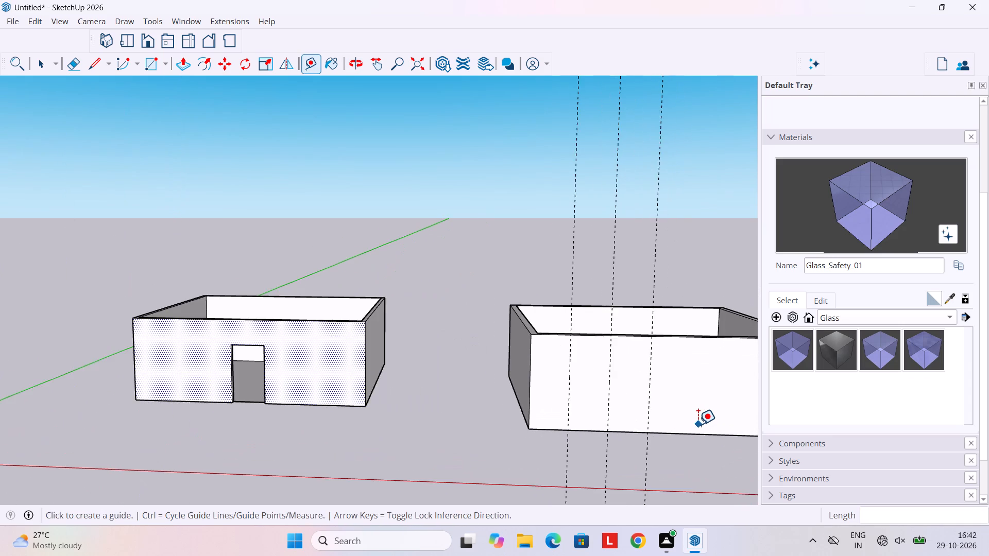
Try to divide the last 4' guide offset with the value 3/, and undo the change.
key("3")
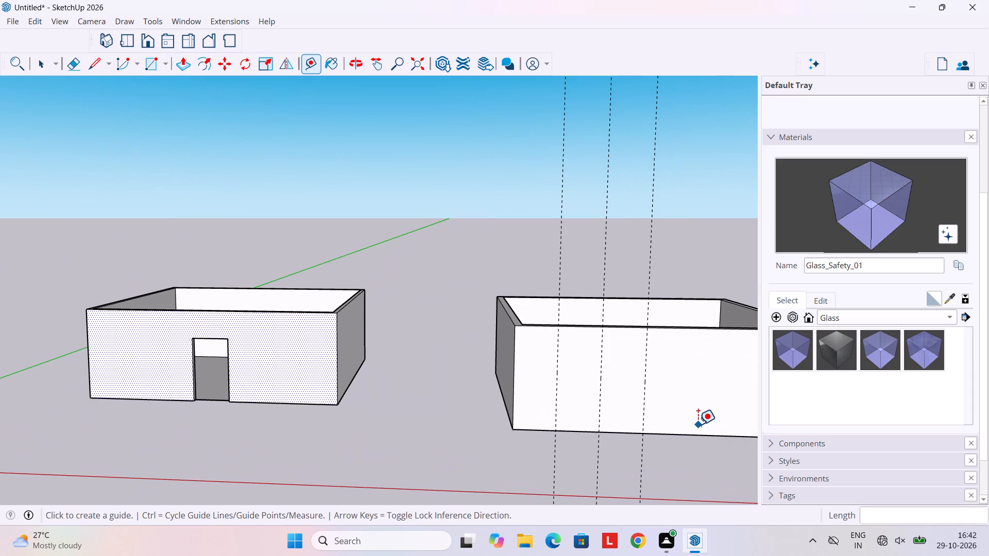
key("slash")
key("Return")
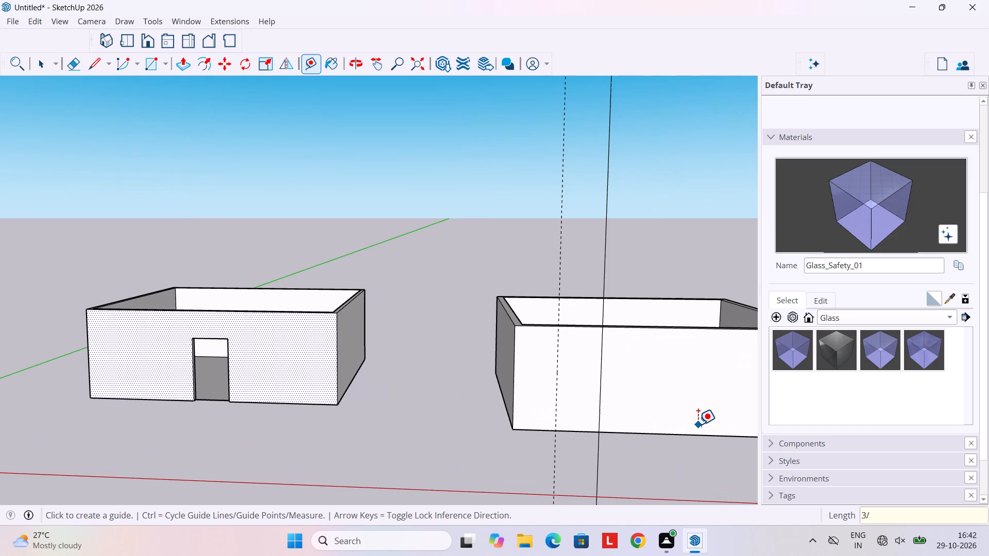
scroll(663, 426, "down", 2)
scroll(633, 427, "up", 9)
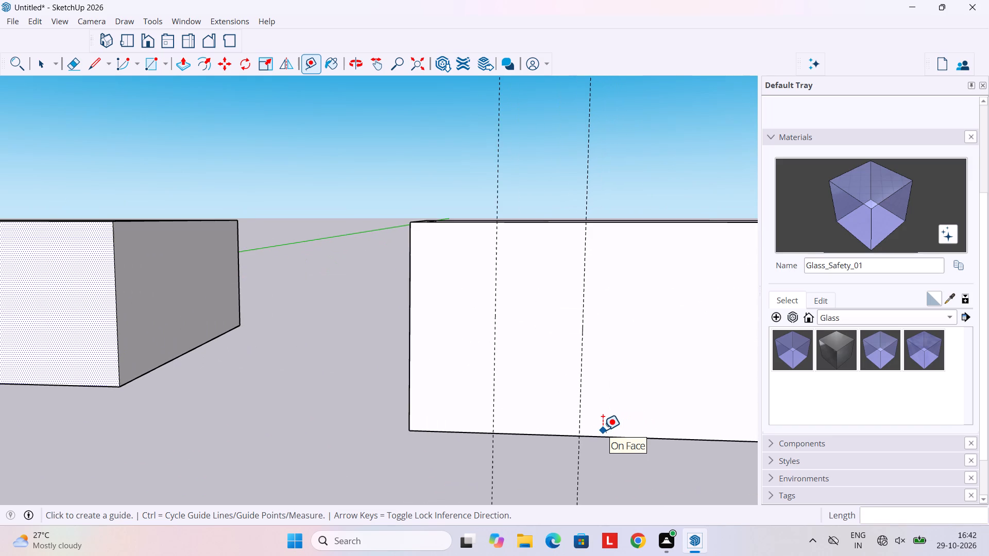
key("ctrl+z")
Add three more vertical guides across the new room's front wall, each 4' beyond the previous one.
scroll(671, 415, "down", 4)
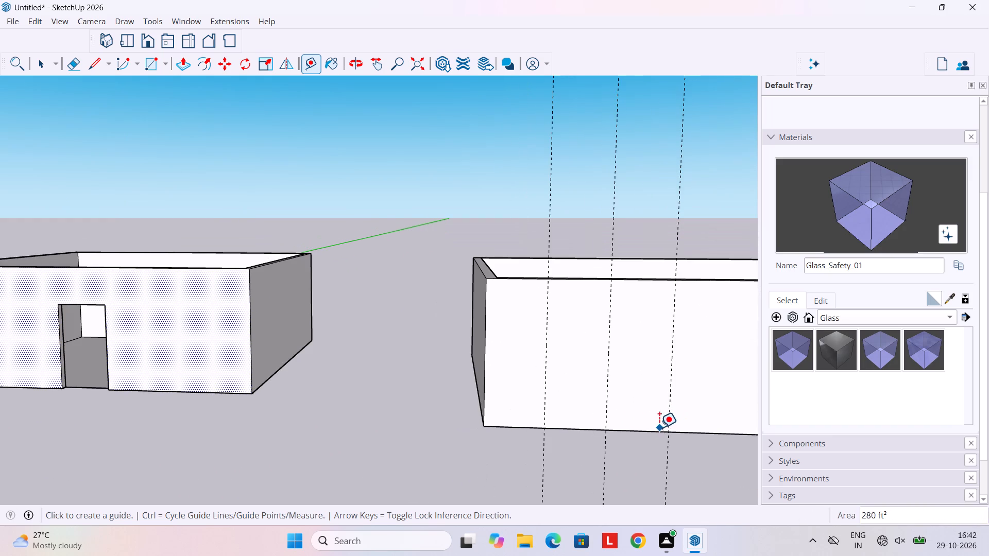
middle_click_drag(658, 427, 380, 426, "shift")
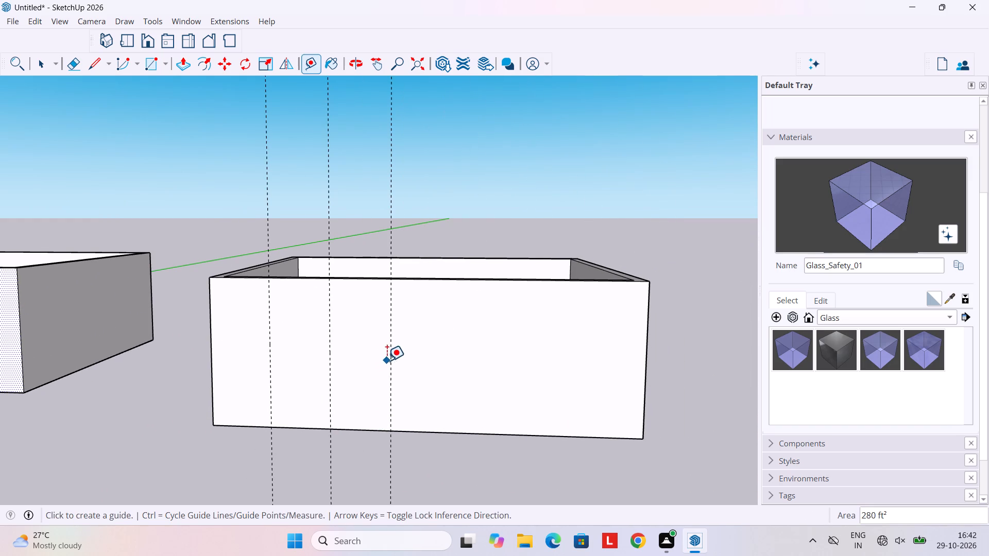
left_click(393, 360)
type("4'")
key("Return")
left_click(451, 365)
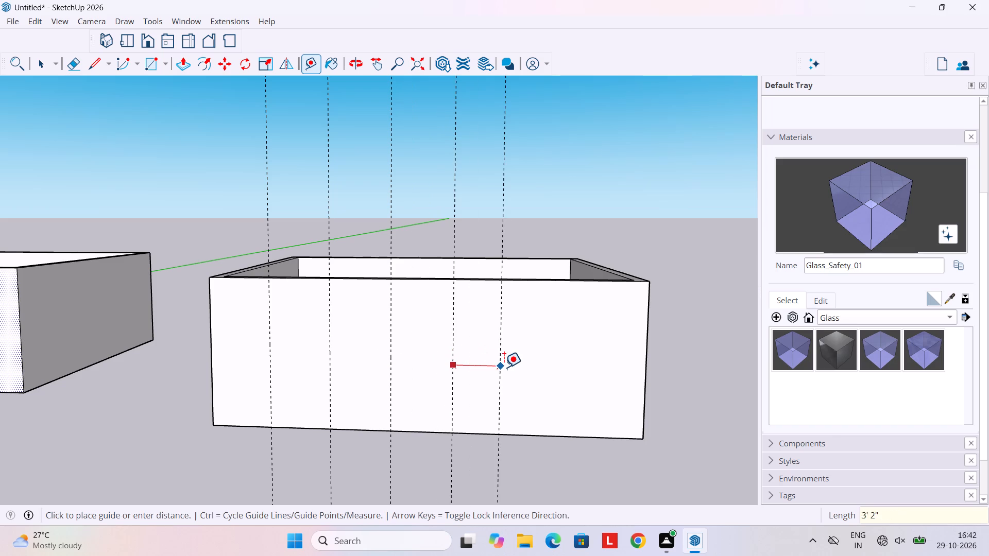
type("4'")
key("Return")
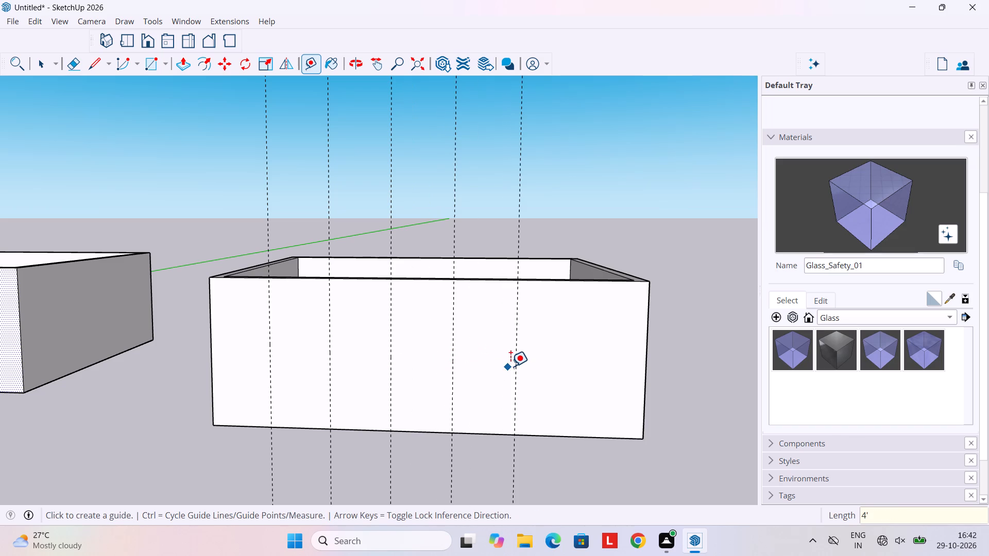
left_click(514, 366)
type("4'")
key("Return")
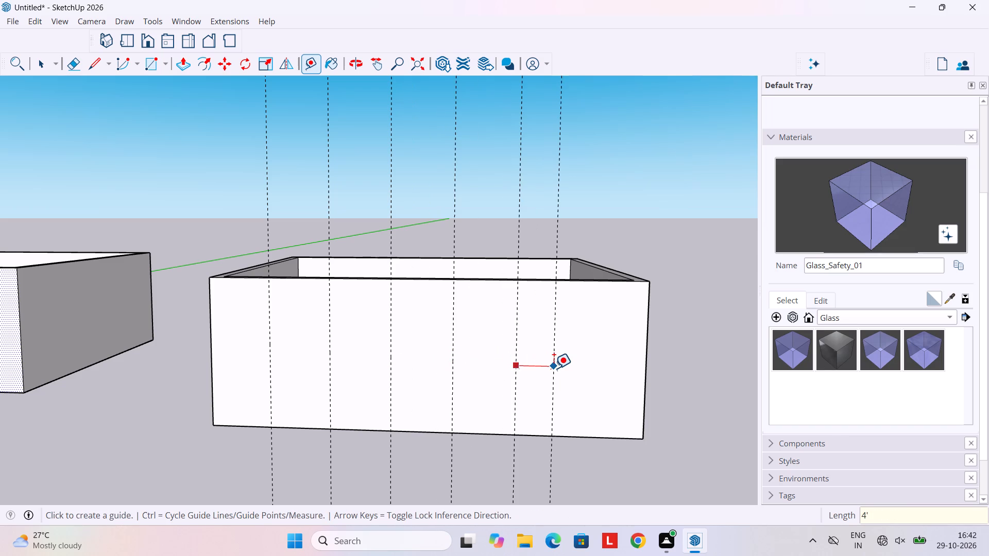
Place two vertical guides on the side wall away from the old room, 4' from the front corner and 4' further along.
middle_click_drag(591, 361, 332, 366)
left_click(348, 380)
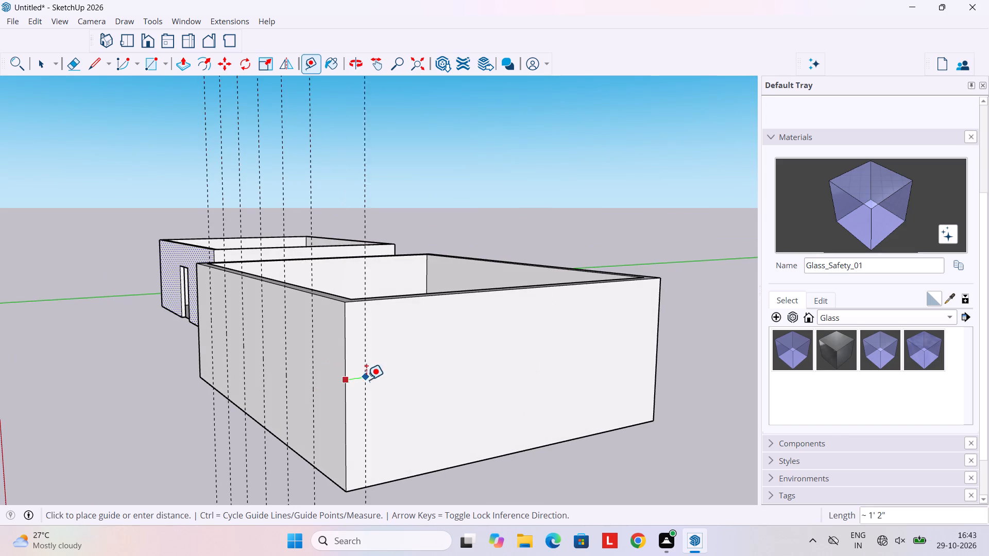
type("4'")
key("Return")
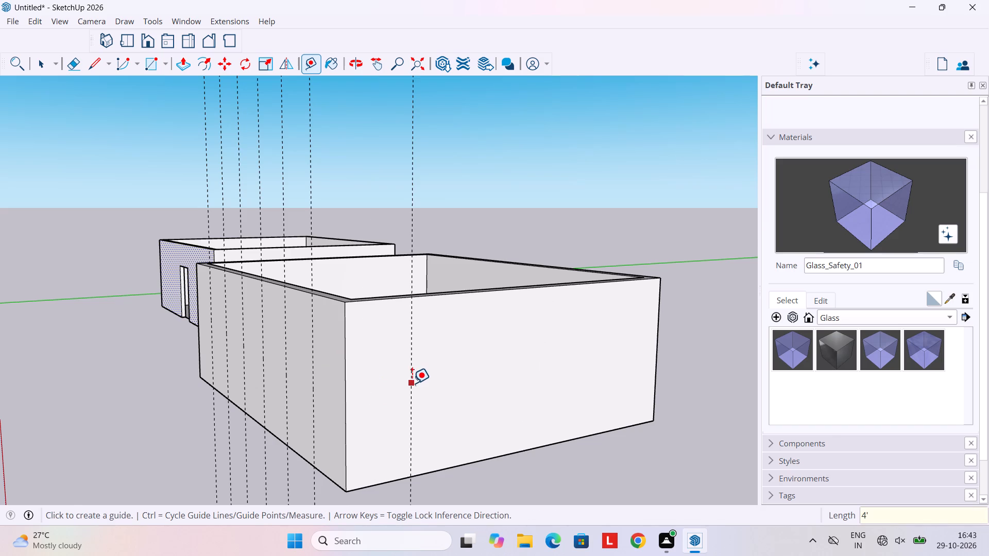
left_click(412, 384)
type("4'")
key("Return")
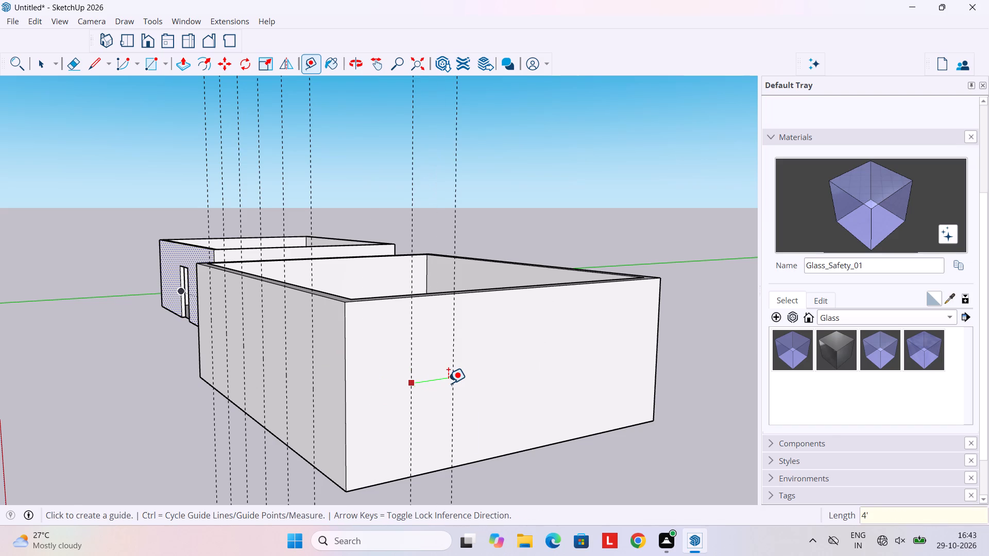
Place two horizontal guides on that side wall, 3' above its base and 3' above the first one.
left_click(491, 457)
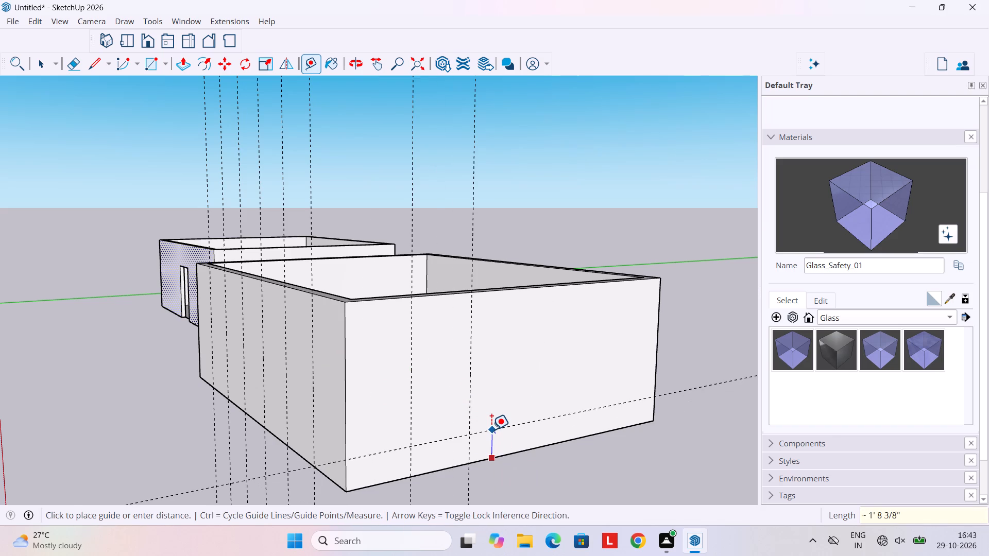
type("3'")
key("Return")
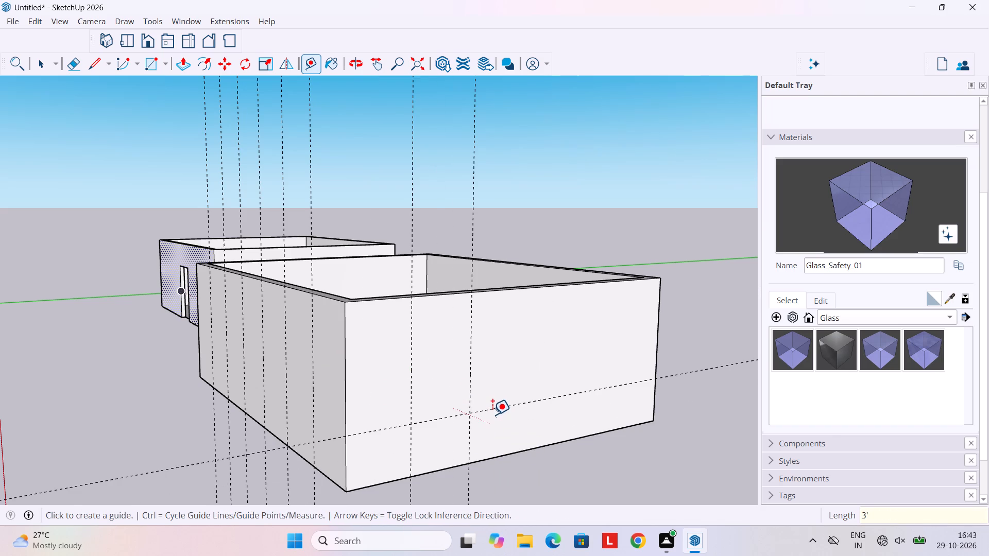
left_click(493, 411)
type("3'")
key("Return")
Place two horizontal guides on the long front wall, 3' above its base and 3' above the first one.
middle_click_drag(410, 428, 586, 419)
middle_click_drag(457, 451, 557, 430)
left_click(513, 433)
type("3'")
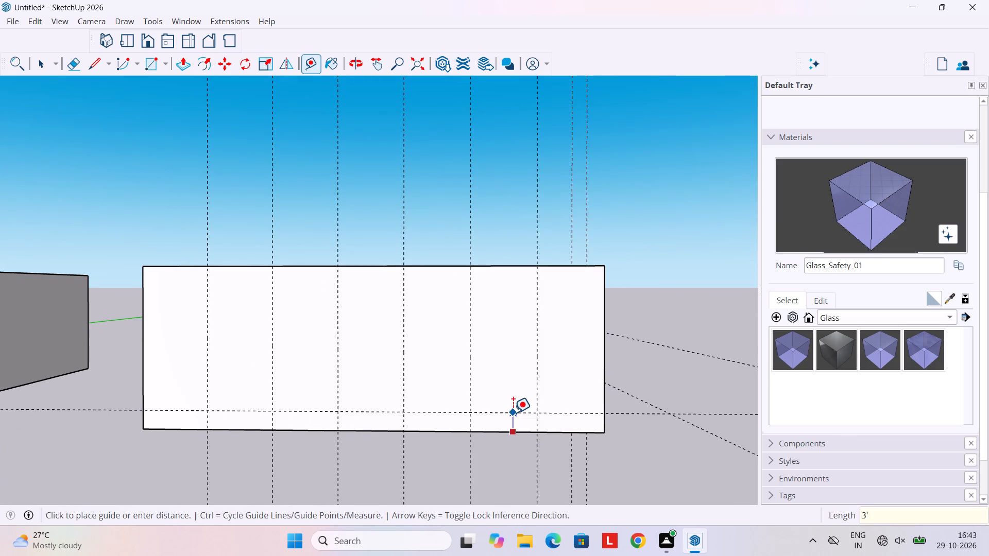
key("Return")
left_click(520, 384)
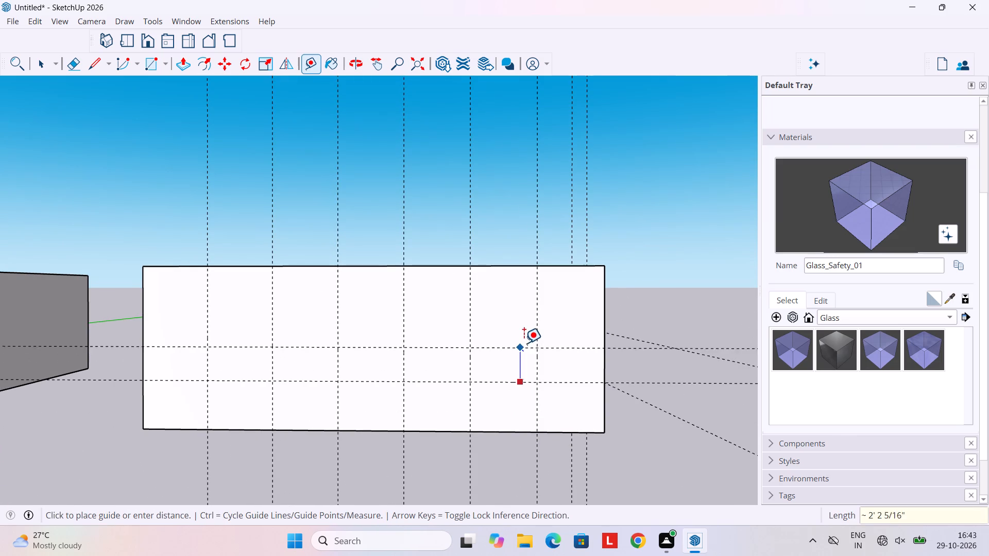
type("3'")
key("Return")
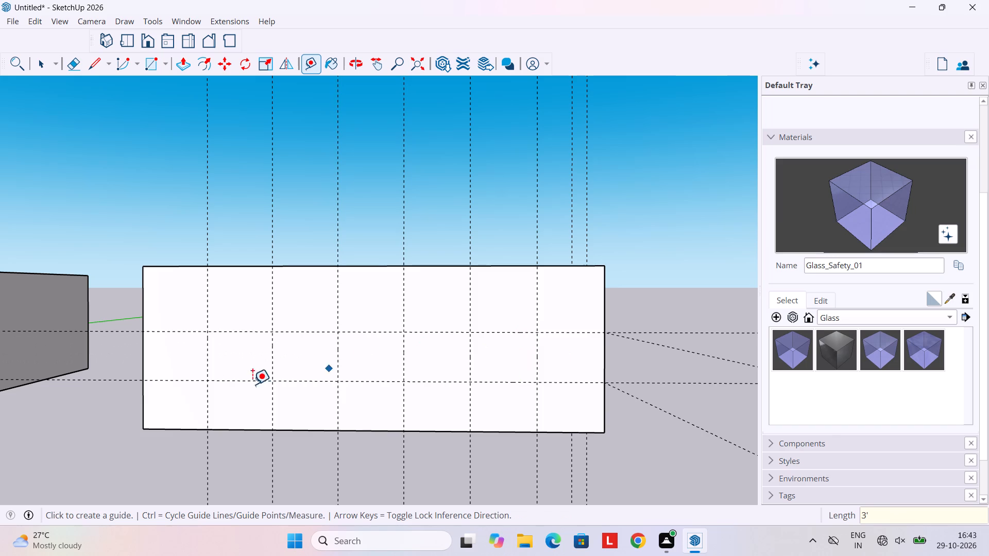
Draw a 4' by 3' window rectangle on the front wall between the two vertical guides nearest the old room.
key("r")
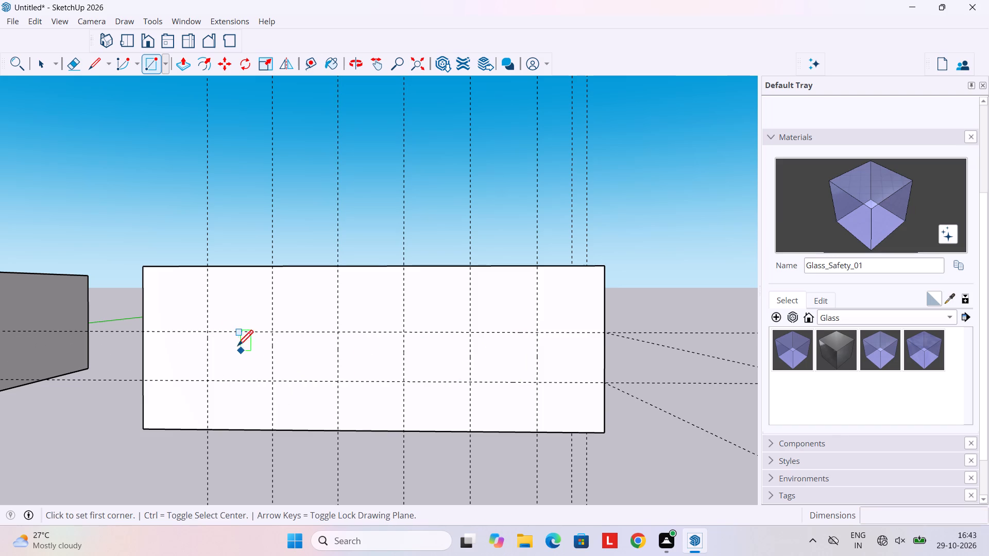
left_click(207, 332)
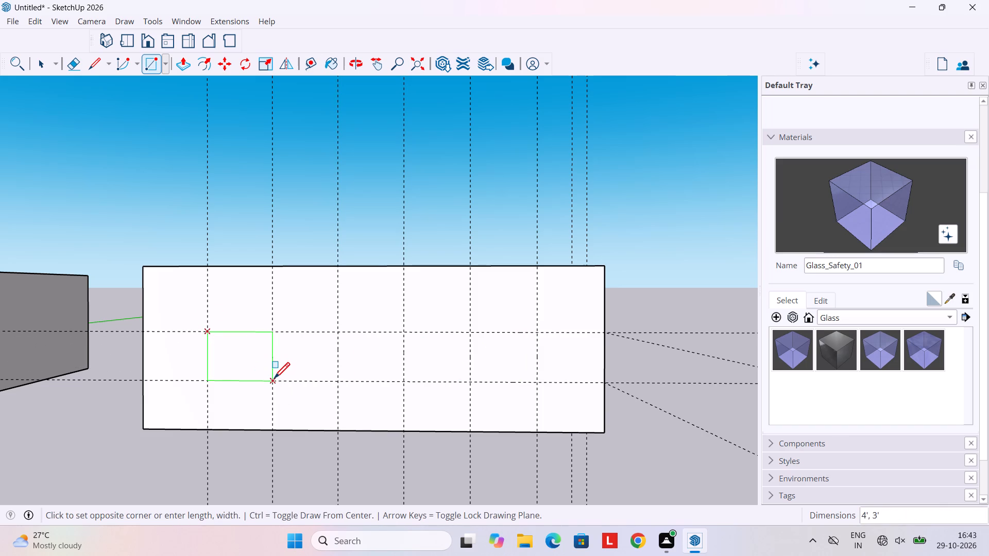
left_click(271, 380)
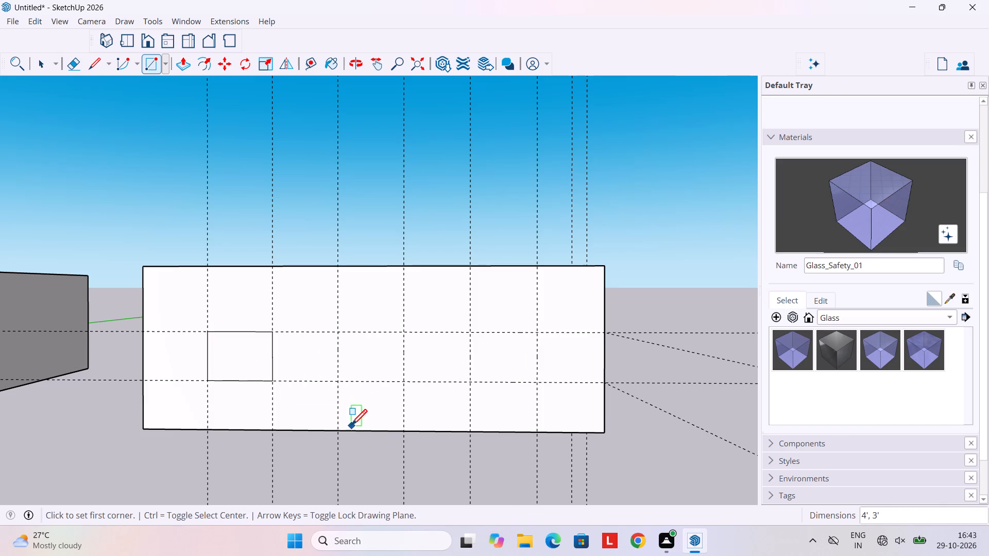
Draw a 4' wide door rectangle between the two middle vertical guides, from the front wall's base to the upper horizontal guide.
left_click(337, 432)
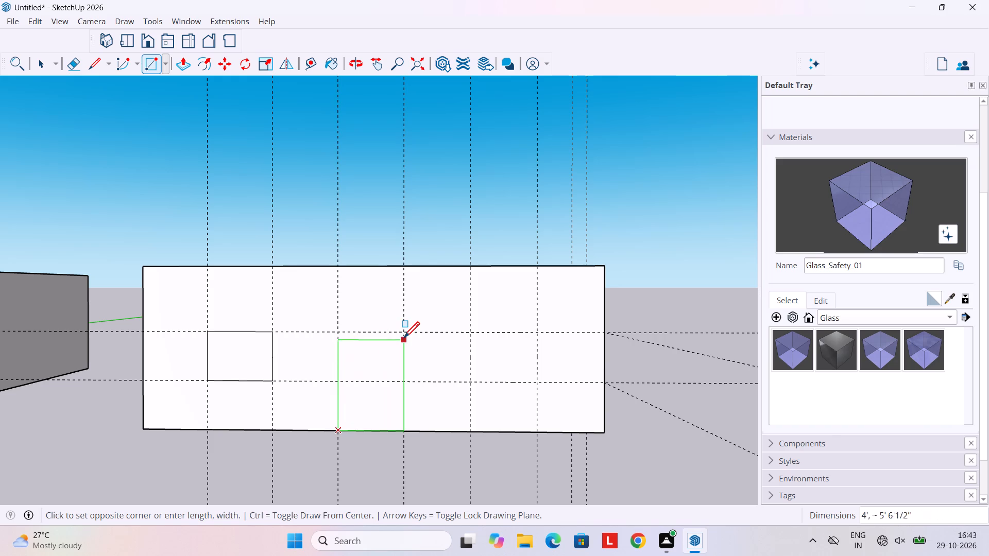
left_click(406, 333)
Draw a second 4' by 3' window rectangle on the front wall between the two vertical guides farthest from the old room.
left_click(473, 335)
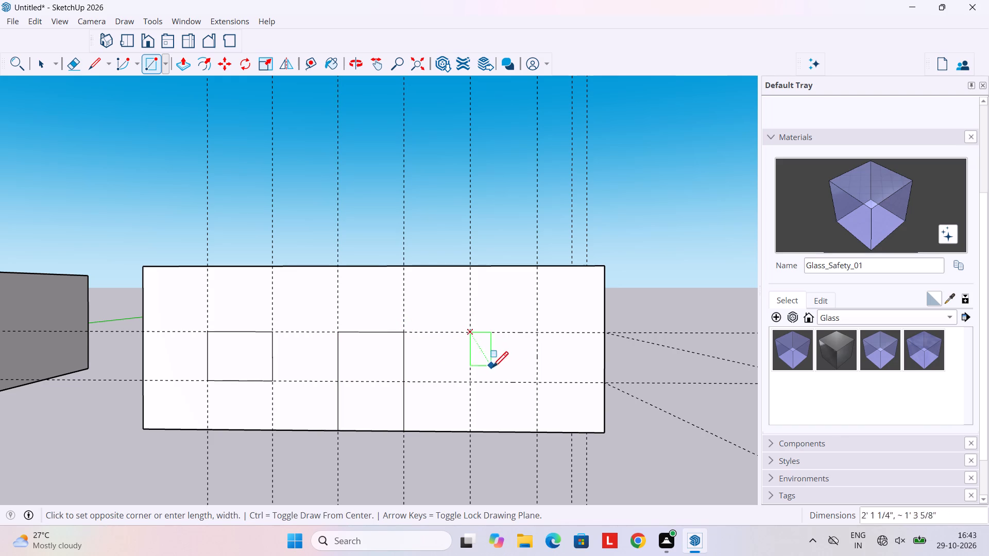
left_click(539, 383)
Draw a 4' by 3' window rectangle on the side wall between its vertical and horizontal guides.
middle_click_drag(574, 387, 352, 398)
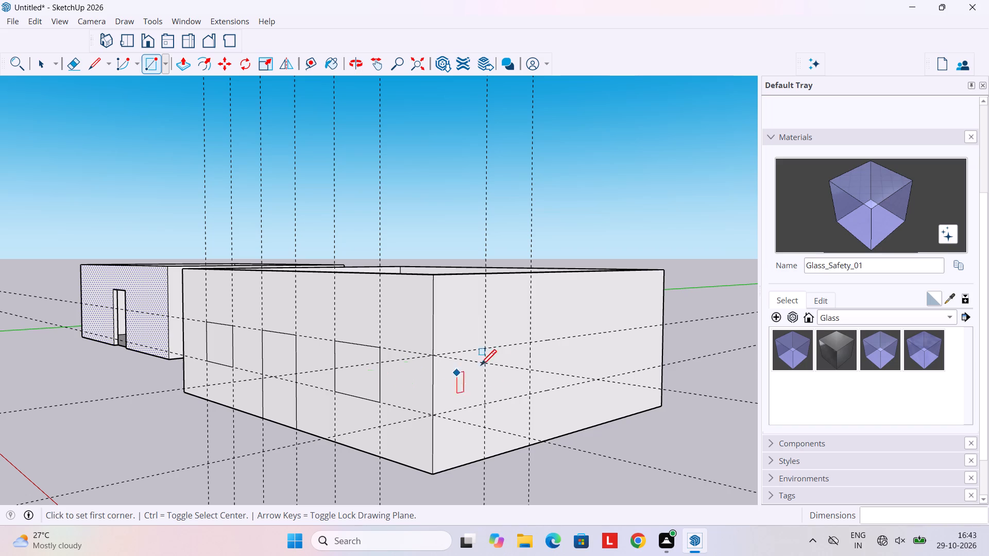
left_click(484, 348)
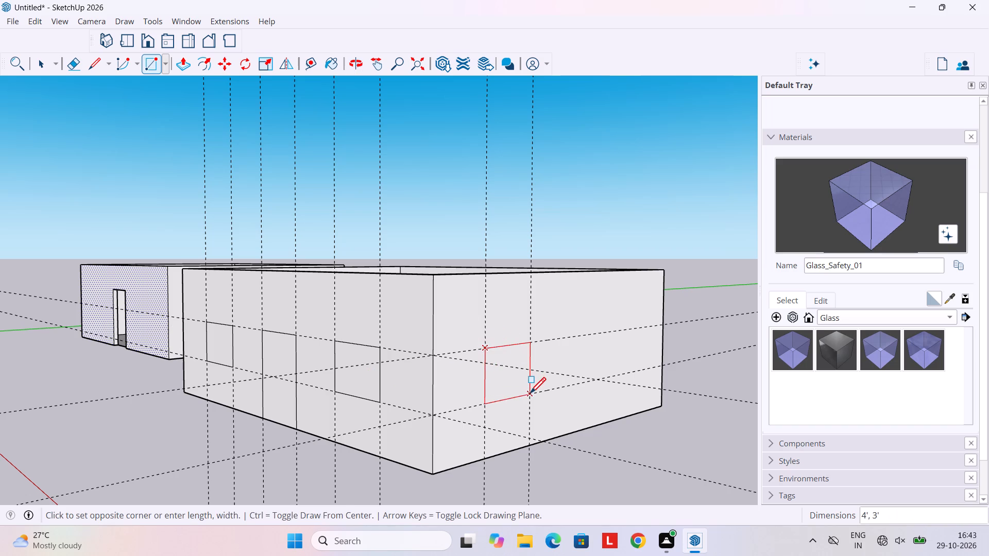
left_click(530, 395)
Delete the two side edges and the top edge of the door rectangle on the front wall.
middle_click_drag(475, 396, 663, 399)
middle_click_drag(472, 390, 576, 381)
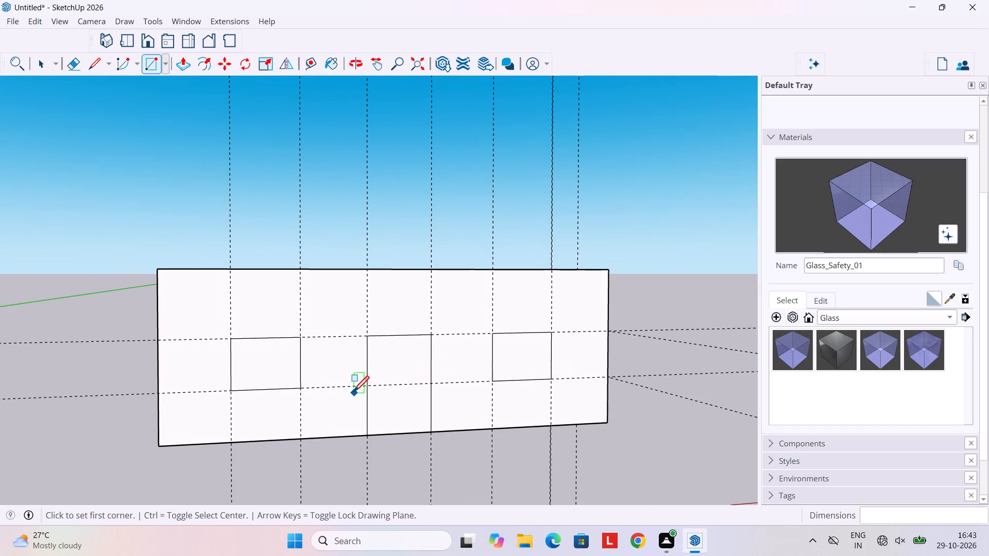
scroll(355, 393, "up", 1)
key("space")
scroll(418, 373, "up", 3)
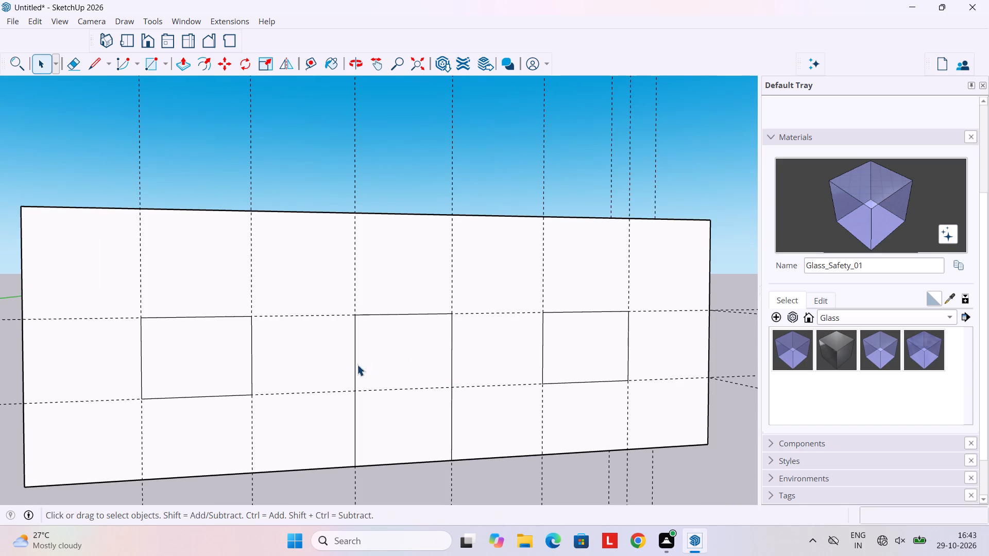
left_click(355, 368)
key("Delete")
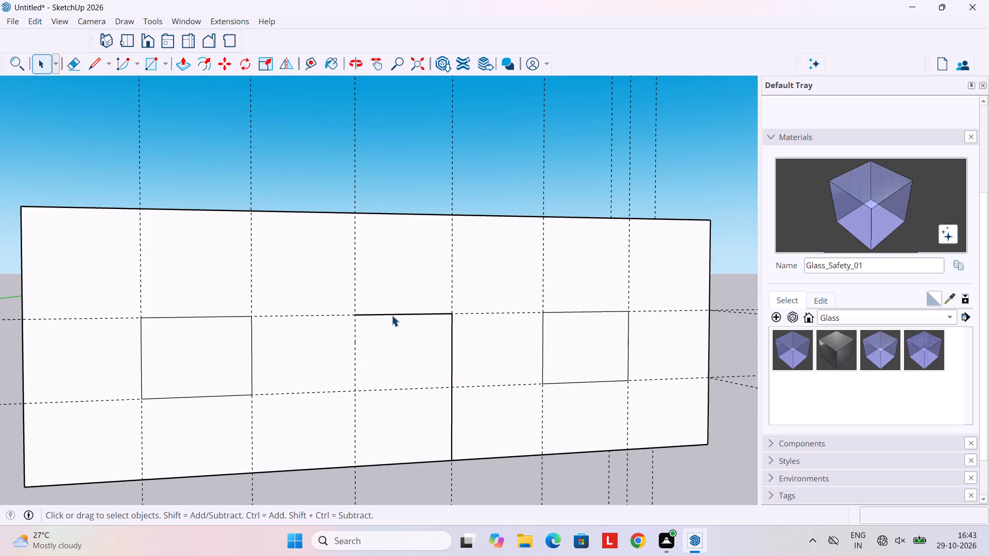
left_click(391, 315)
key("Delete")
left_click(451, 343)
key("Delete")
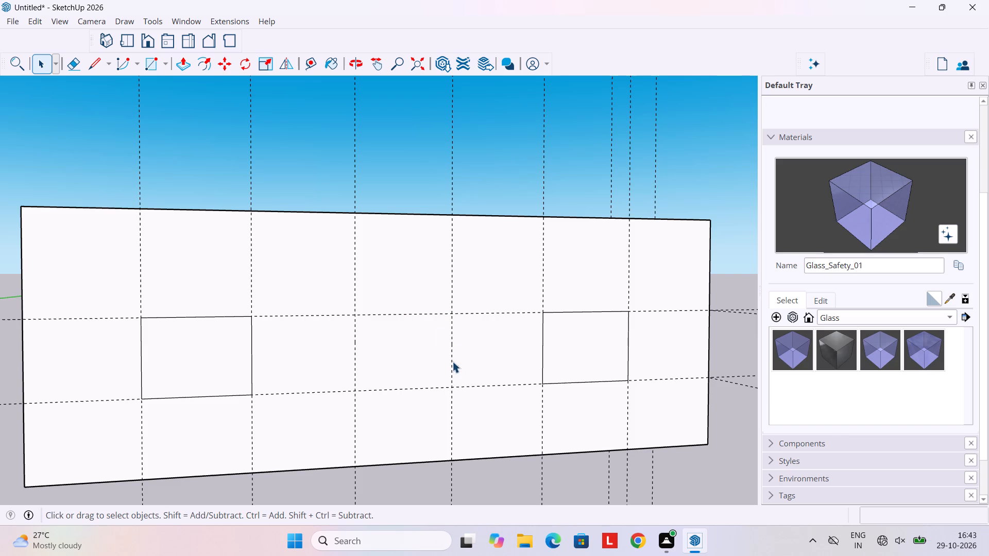
Add a horizontal guide 7' above the front wall's base and draw a 4' by 7' door rectangle between the middle vertical guides.
key("t")
left_click(412, 462)
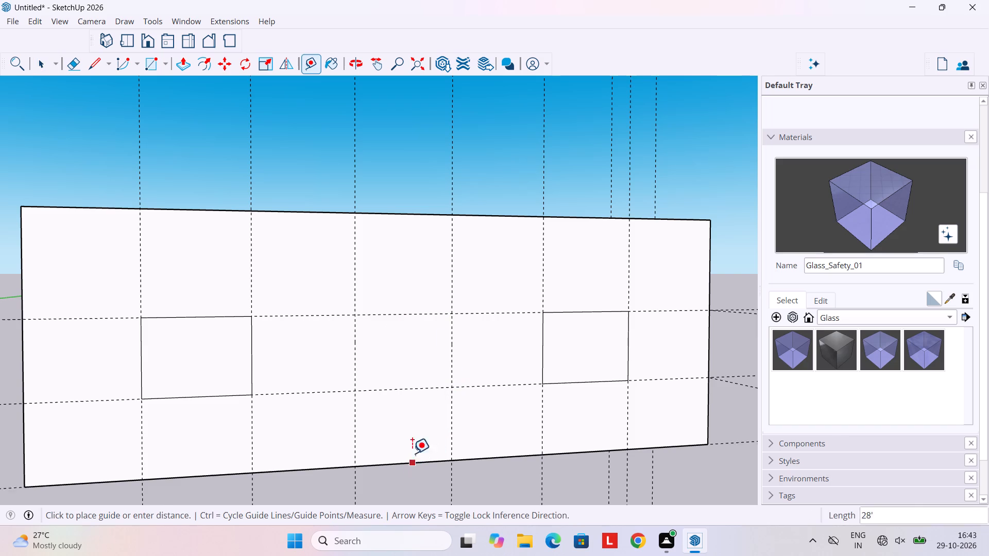
type("7'")
key("Return")
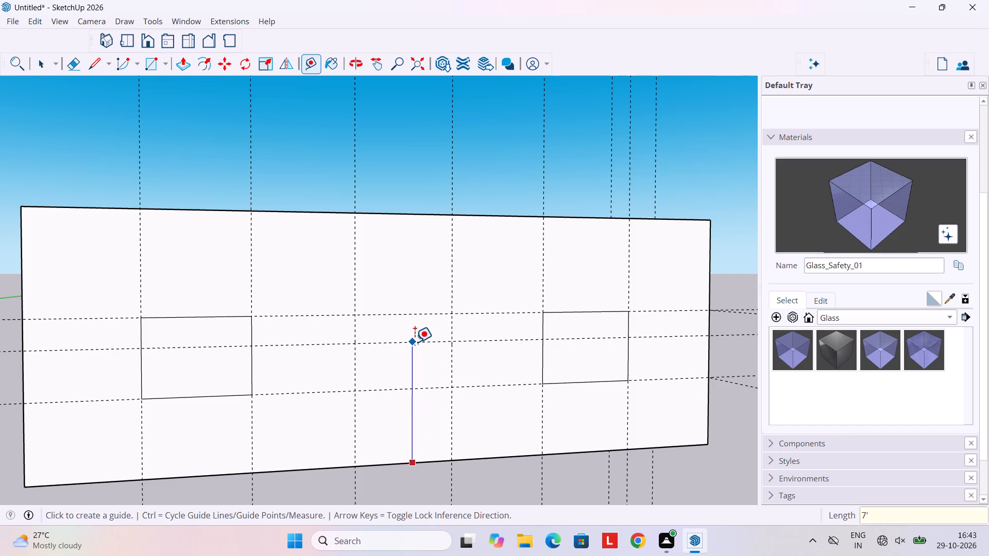
key("r")
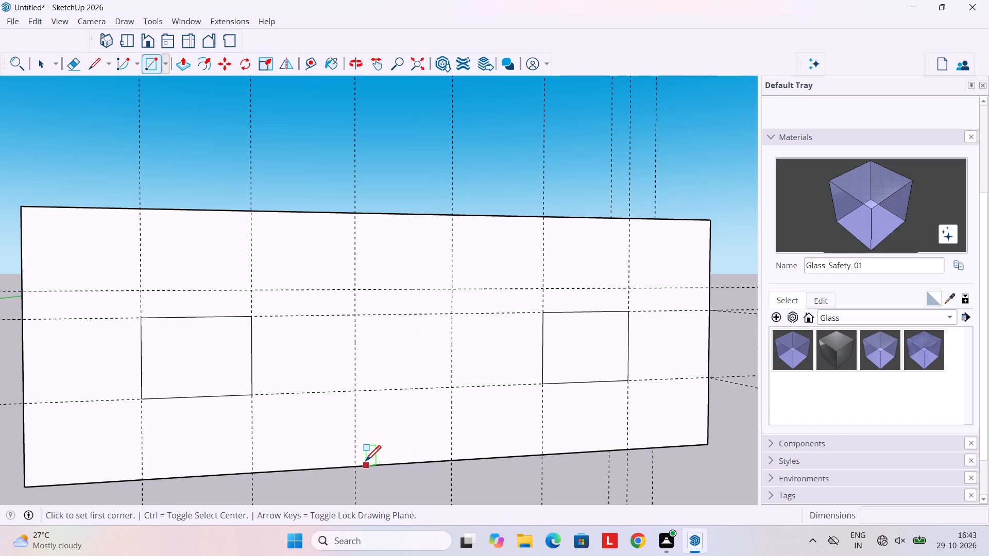
left_click(357, 463)
left_click(451, 286)
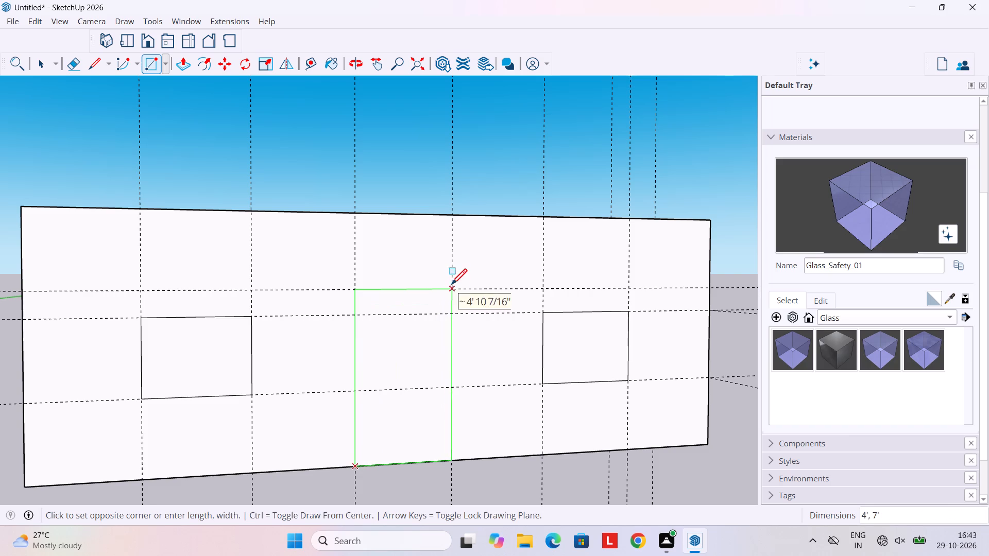
Delete all the guides in the model.
scroll(444, 366, "down", 6)
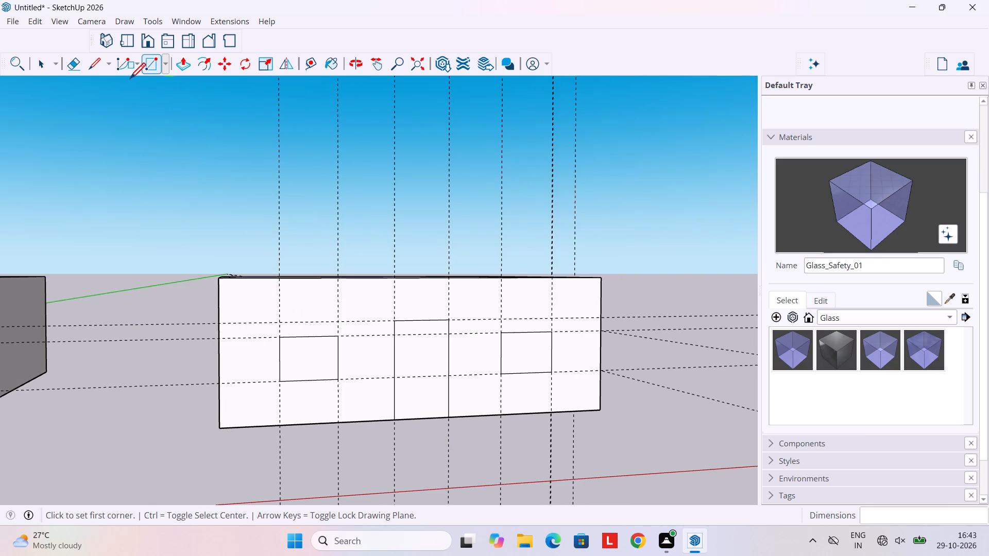
left_click(40, 20)
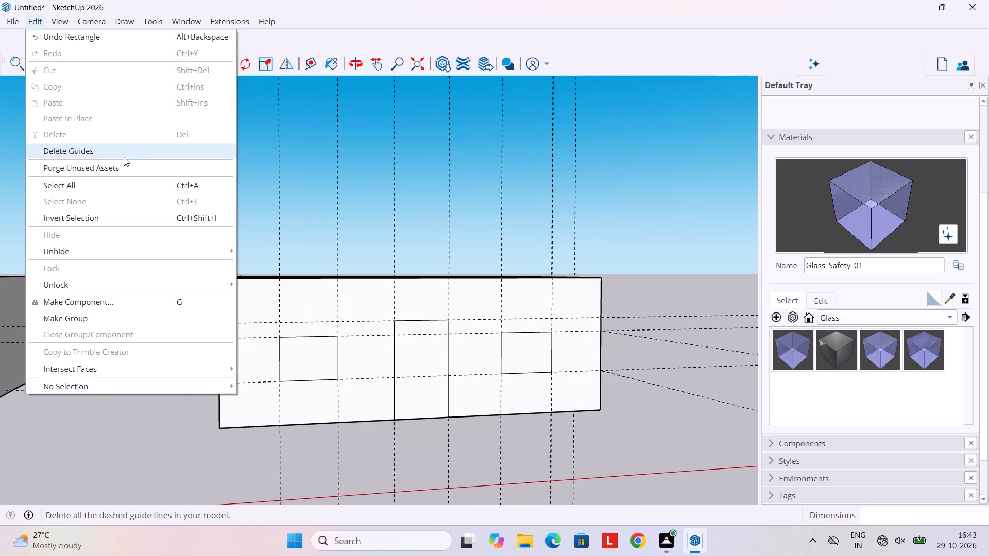
left_click(124, 157)
Offset the outline of the front-wall window nearest the old room inward by 3".
scroll(351, 393, "up", 3)
key("f")
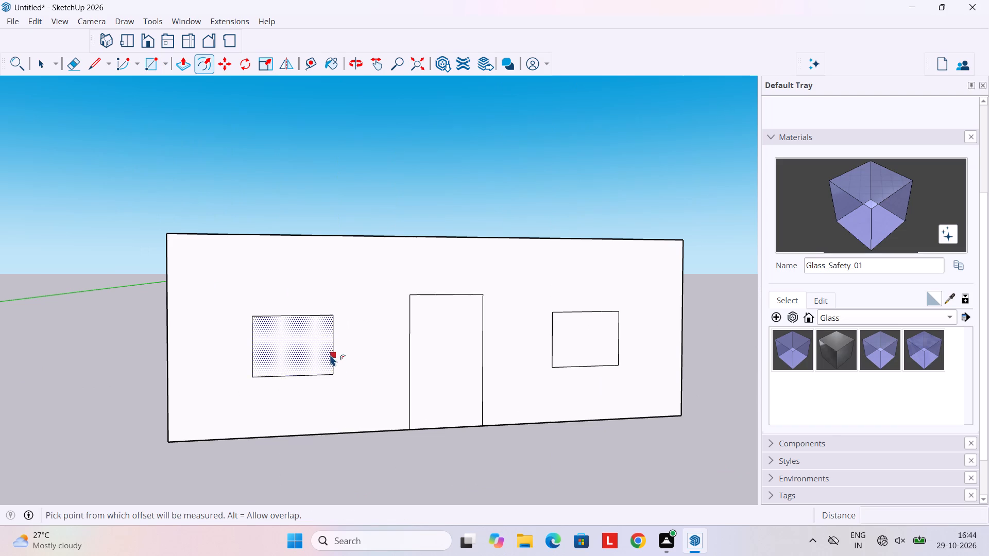
scroll(330, 353, "up", 2)
left_click(330, 353)
type("3\"")
key("Return")
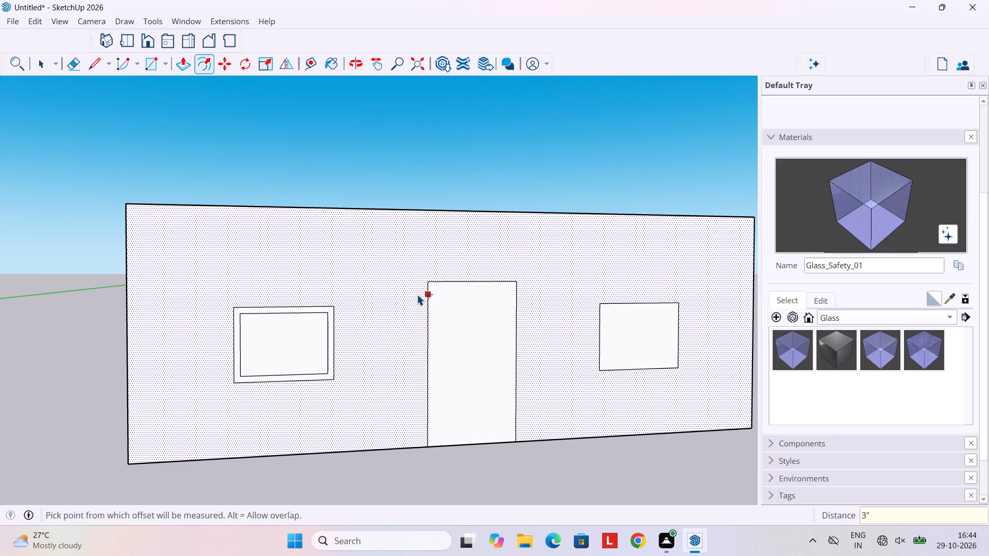
Offset the outlines of the front-wall window farthest from the old room and the adjacent side-wall window inward by 3".
left_click(417, 294)
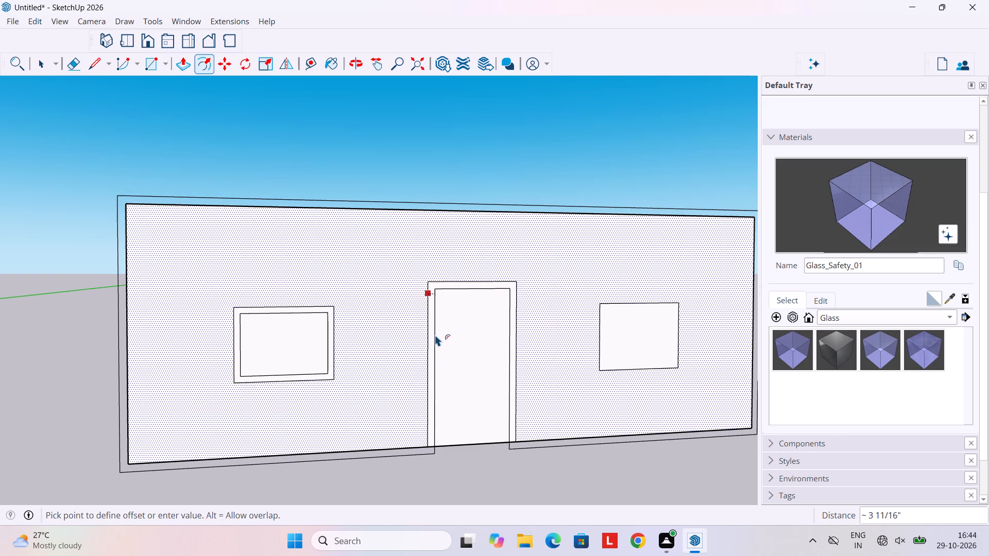
key("Escape")
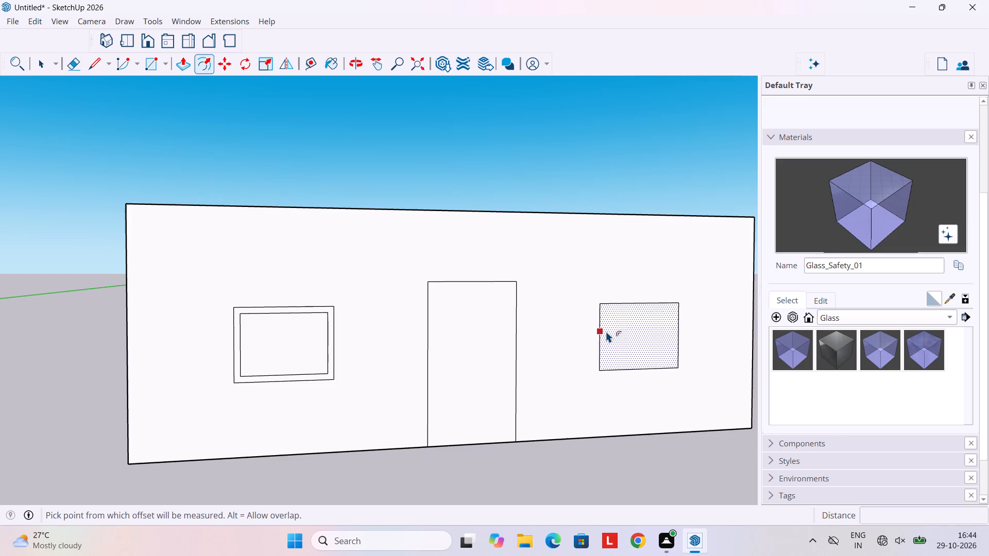
left_click(606, 331)
type("3\"")
key("Return")
middle_click_drag(624, 349, 255, 352)
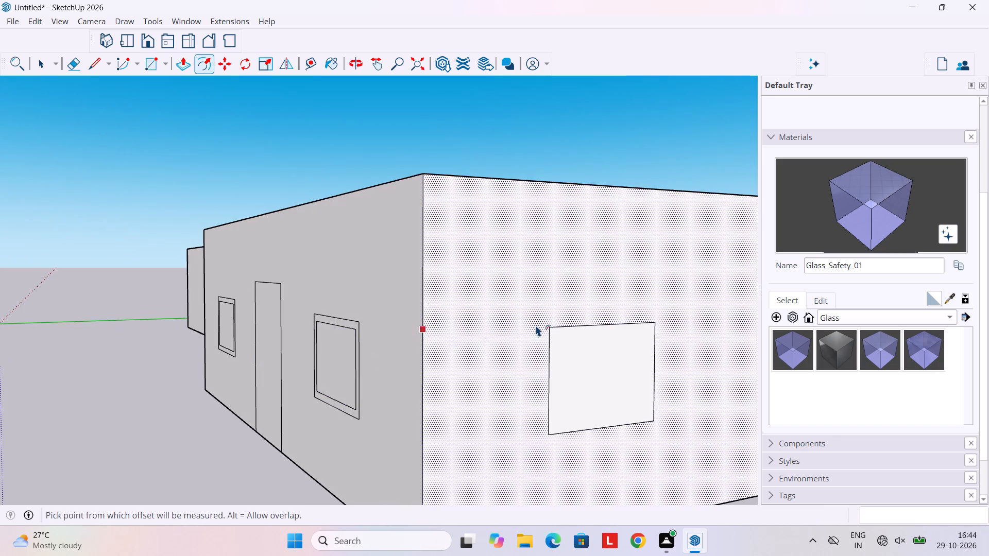
left_click(556, 359)
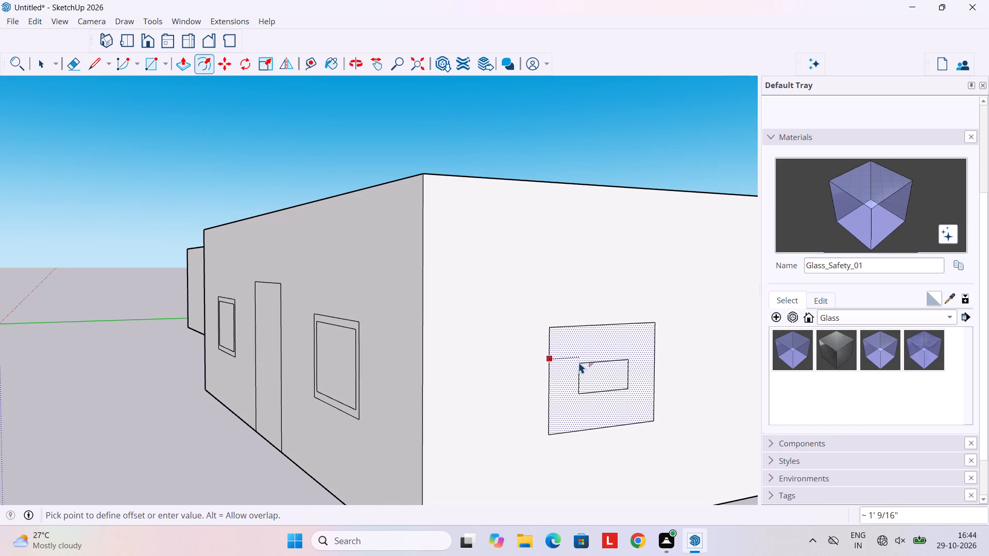
type("3\"")
key("Return")
Offset the inner frame outline of the front-wall window nearest the old room inward by another 1".
middle_click_drag(264, 364, 421, 374)
middle_click_drag(331, 370, 425, 370)
middle_click_drag(204, 360, 278, 355)
scroll(277, 350, "up", 4)
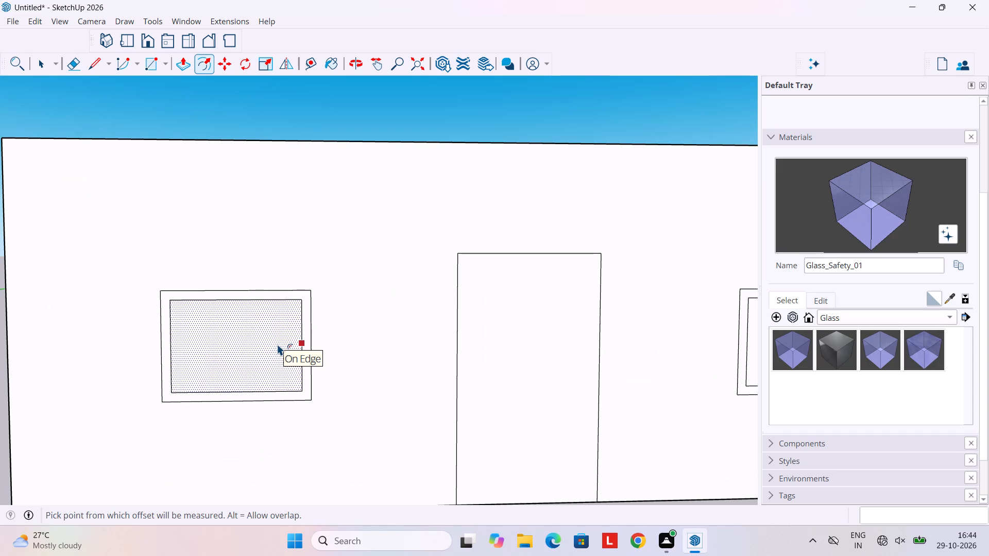
left_click(291, 326)
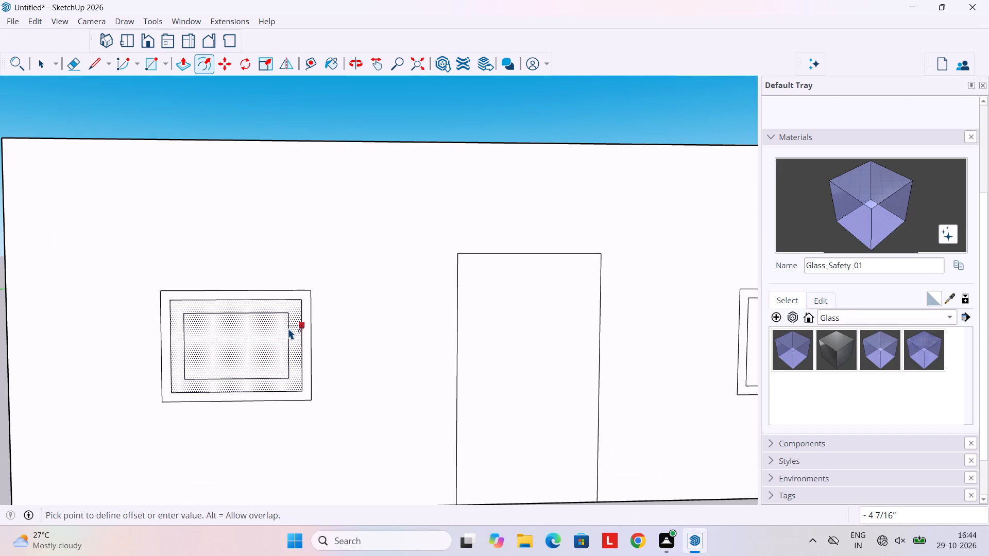
type("1\"")
key("Return")
Offset the inner frame outline of the front-wall window on the far side of the door inward by 1".
middle_click_drag(656, 359, 588, 371)
scroll(615, 364, "down", 5)
middle_click_drag(654, 365, 471, 363, "shift")
scroll(582, 359, "up", 2)
left_click(548, 358)
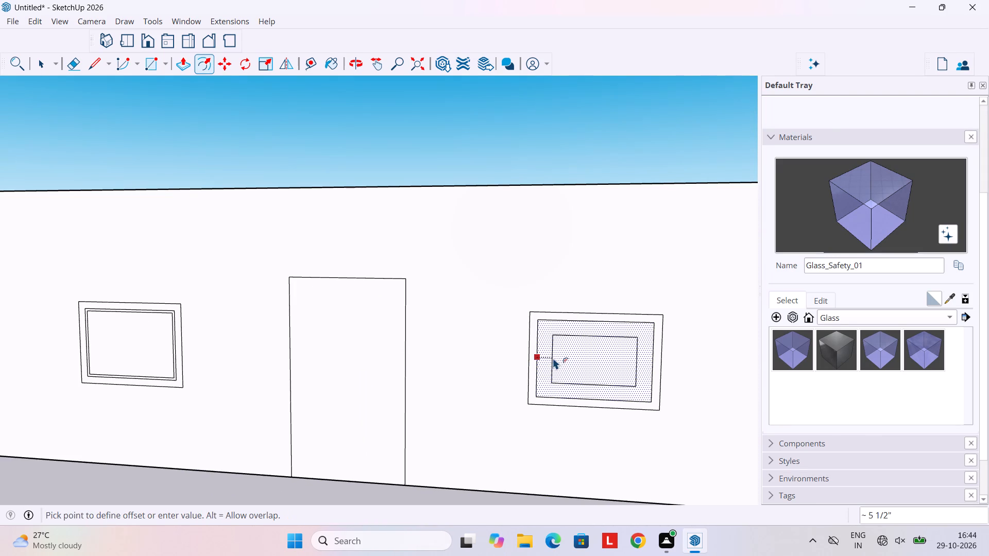
type("1\"")
key("Return")
Offset the inner frame outline of the side-wall window inward by 1".
middle_click_drag(586, 372, 297, 371)
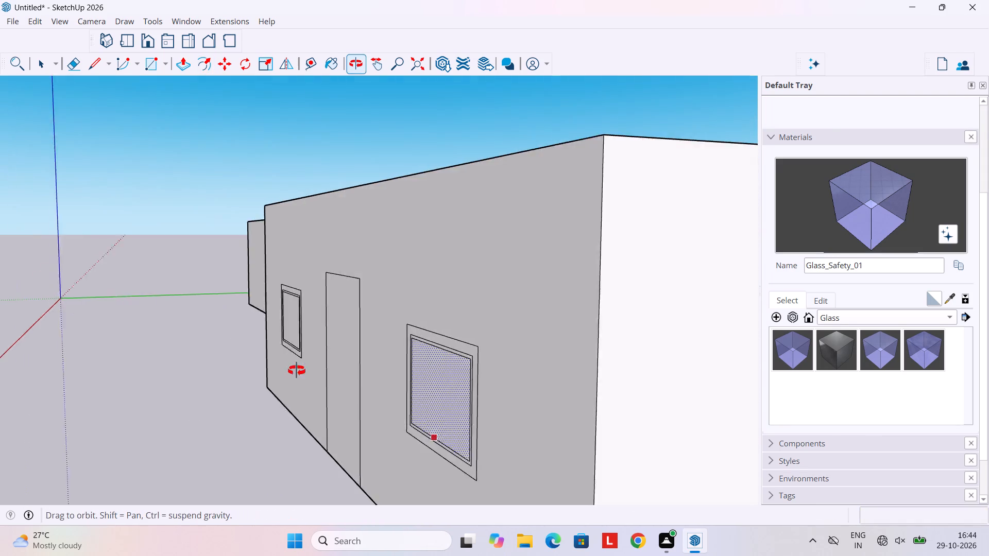
scroll(297, 371, "up", 1)
middle_click_drag(297, 371, 291, 370)
scroll(452, 347, "down", 10)
middle_click_drag(572, 374, 540, 374)
left_click(610, 387)
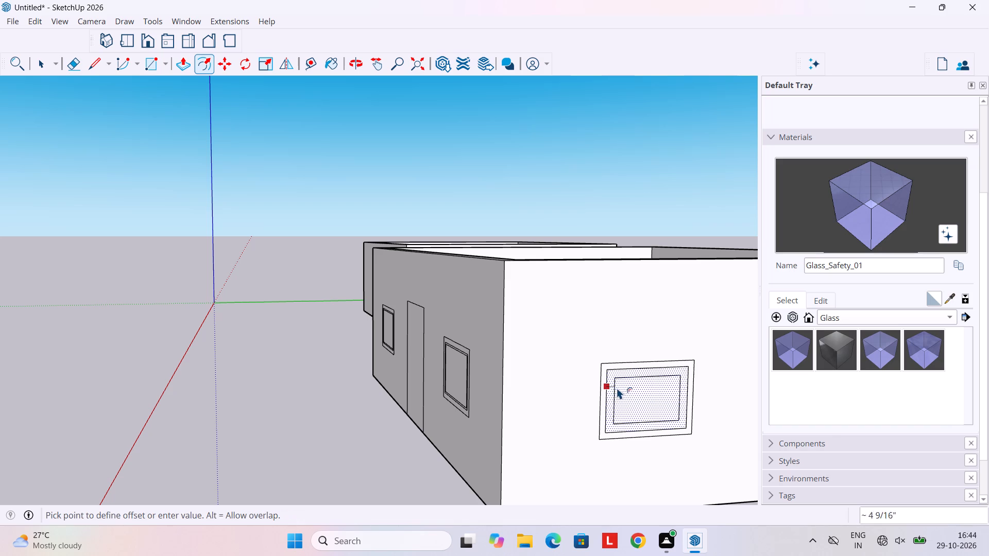
type("1\"")
key("Return")
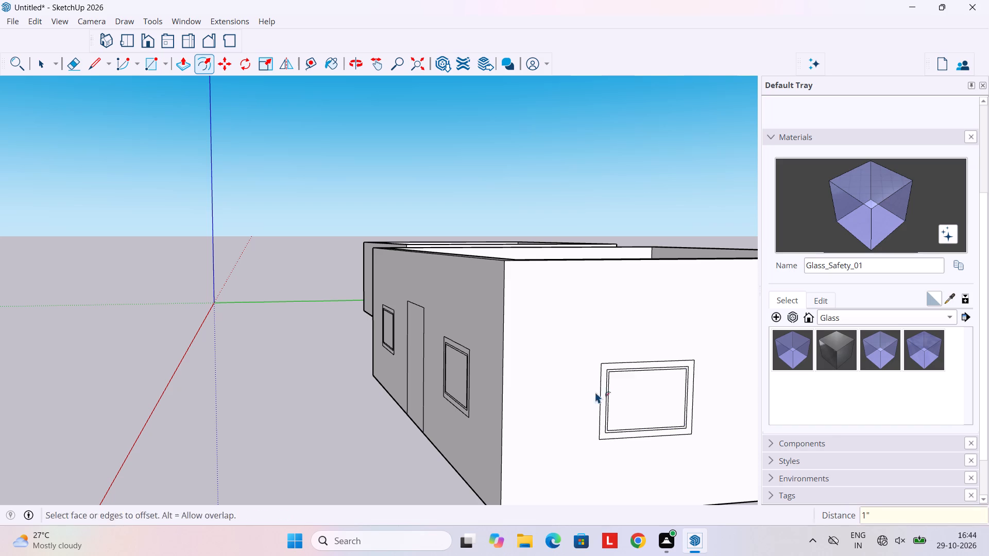
Draw a 3' 4" horizontal line across the middle of the innermost pane of the front-wall window nearest the old room.
middle_click_drag(557, 392, 704, 387)
middle_click_drag(507, 385, 646, 386)
middle_click_drag(478, 383, 597, 384)
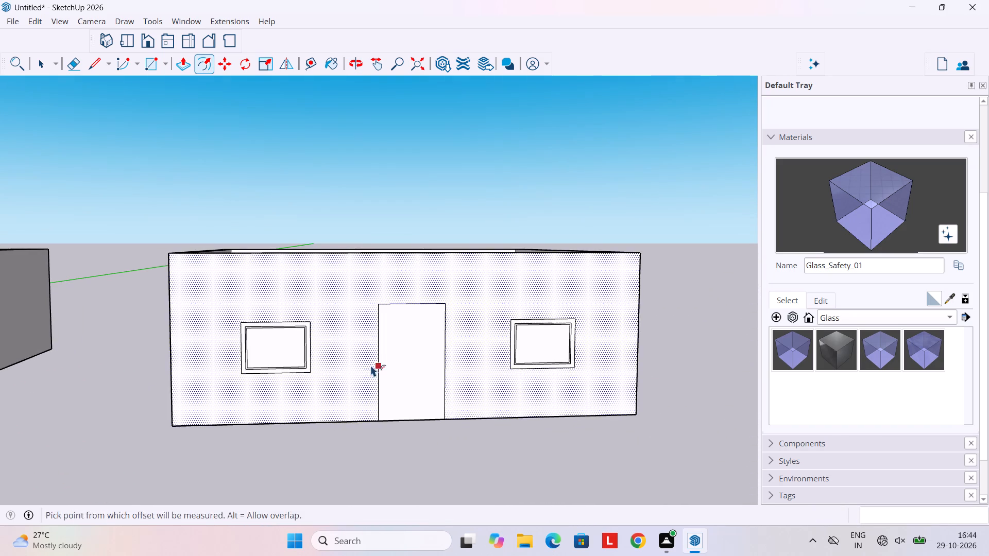
key("space")
scroll(288, 333, "up", 10)
middle_click_drag(323, 340, 374, 358)
scroll(356, 352, "down", 8)
scroll(354, 353, "up", 2)
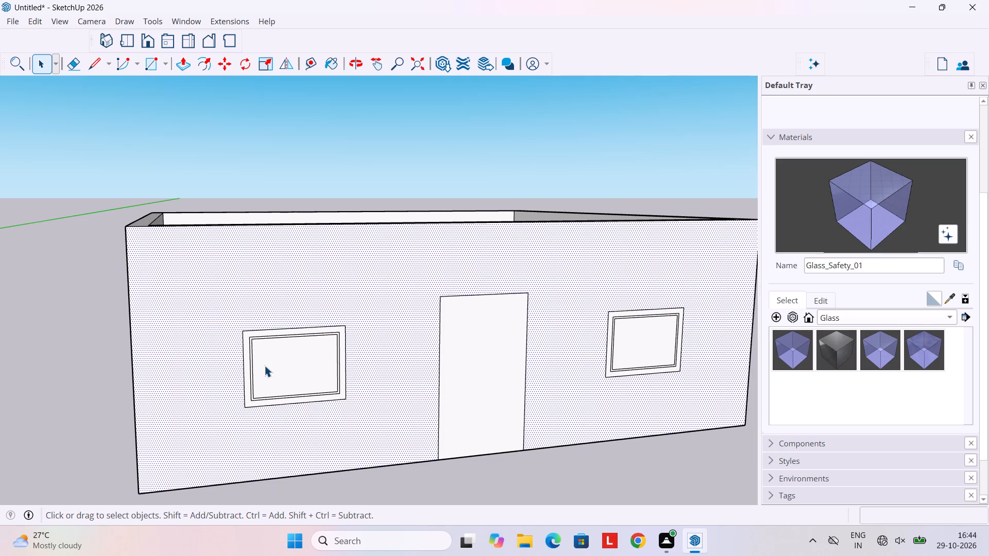
key("l")
scroll(256, 367, "up", 7)
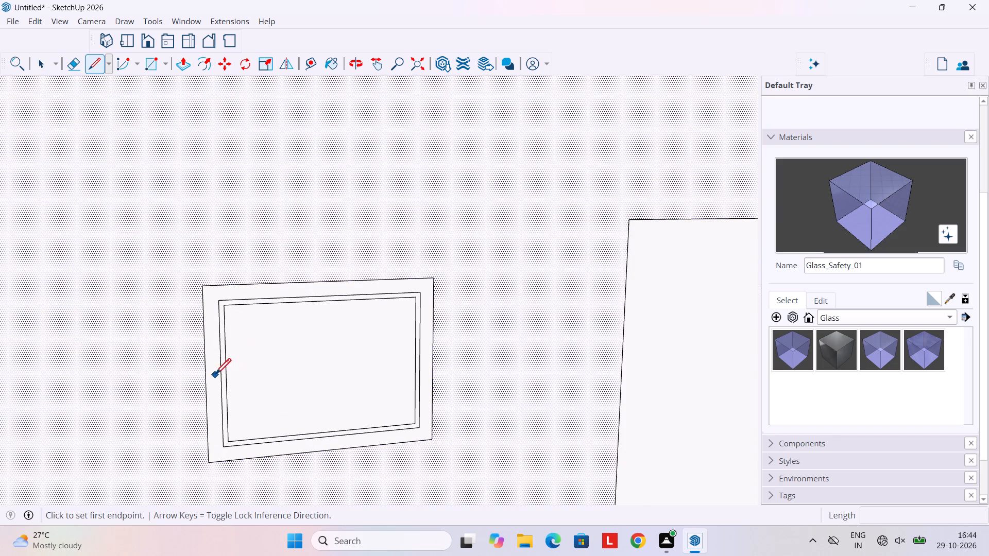
left_click(228, 377)
left_click(413, 364)
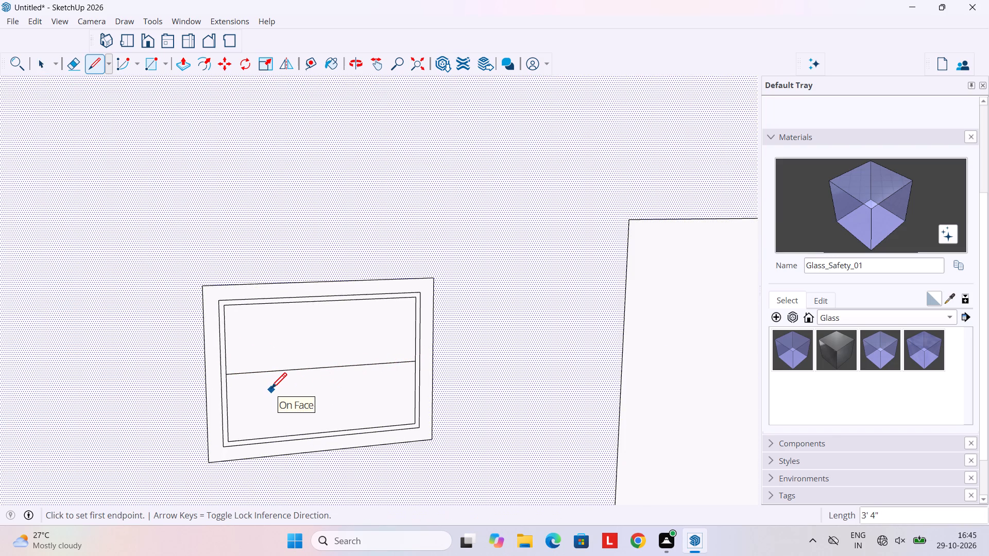
Draw three 1' 2" vertical lines from the pane's top edge to the horizontal line, dividing the upper half into four parts.
left_click(324, 304)
left_click(326, 369)
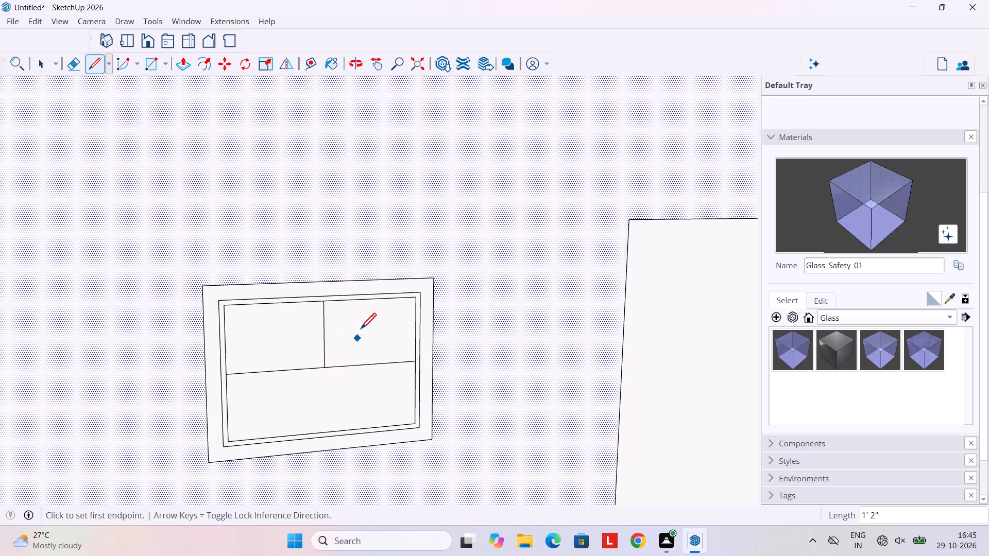
left_click(371, 301)
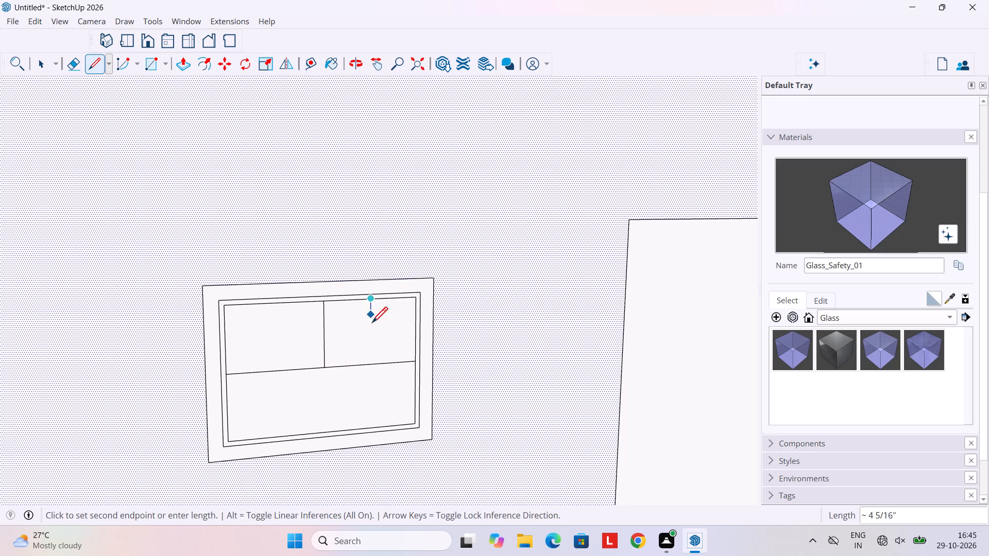
left_click(377, 359)
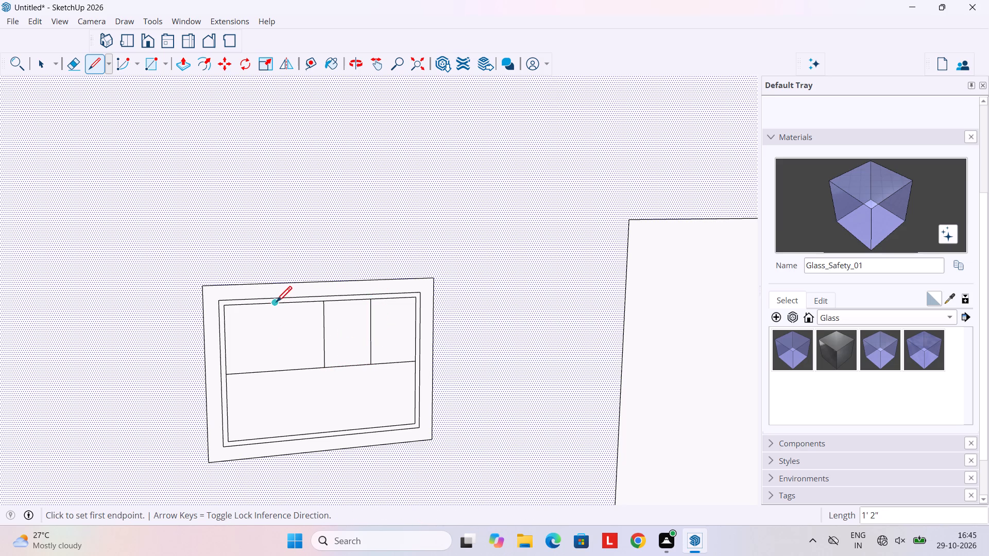
left_click(275, 304)
left_click(274, 370)
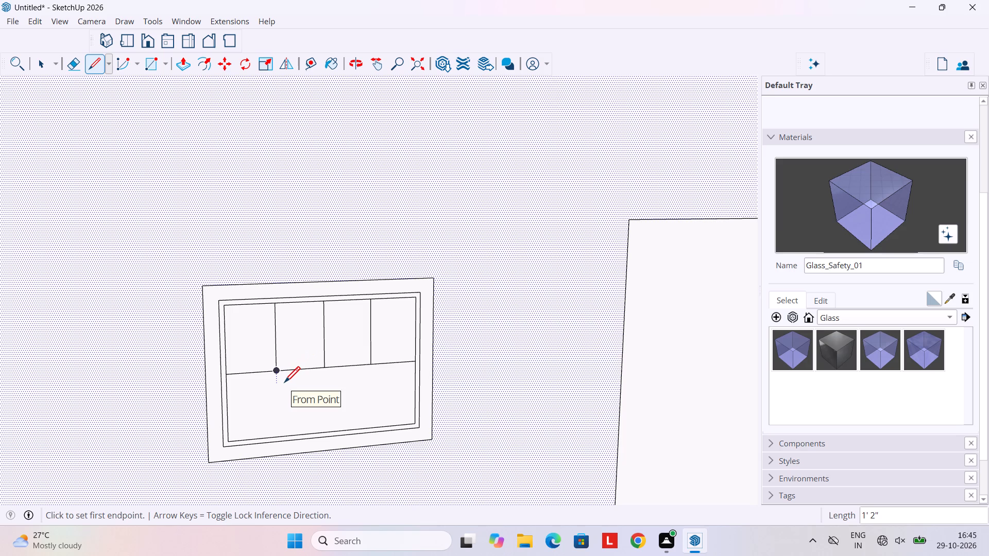
Add a guide offset 3" below the window's horizontal dividing line.
scroll(292, 384, "up", 6)
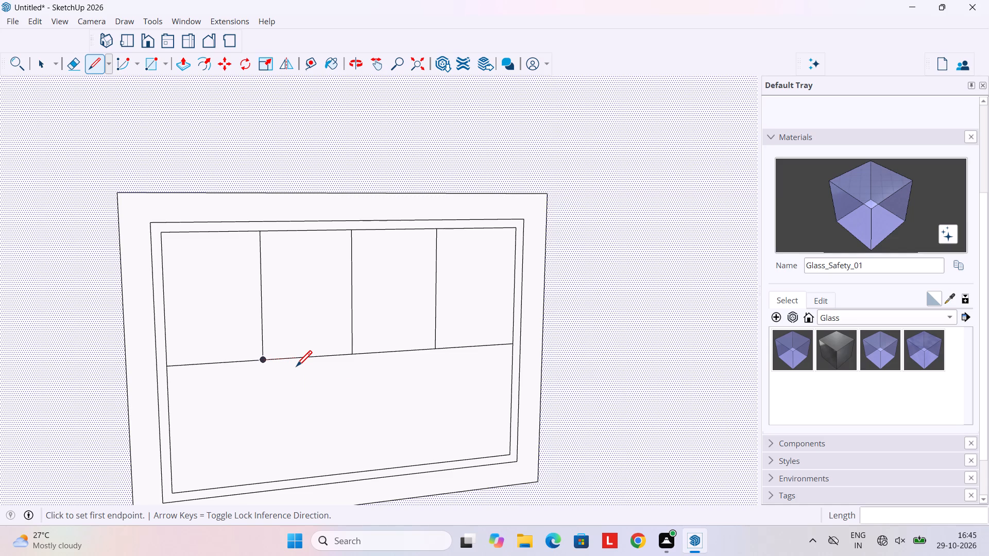
key("t")
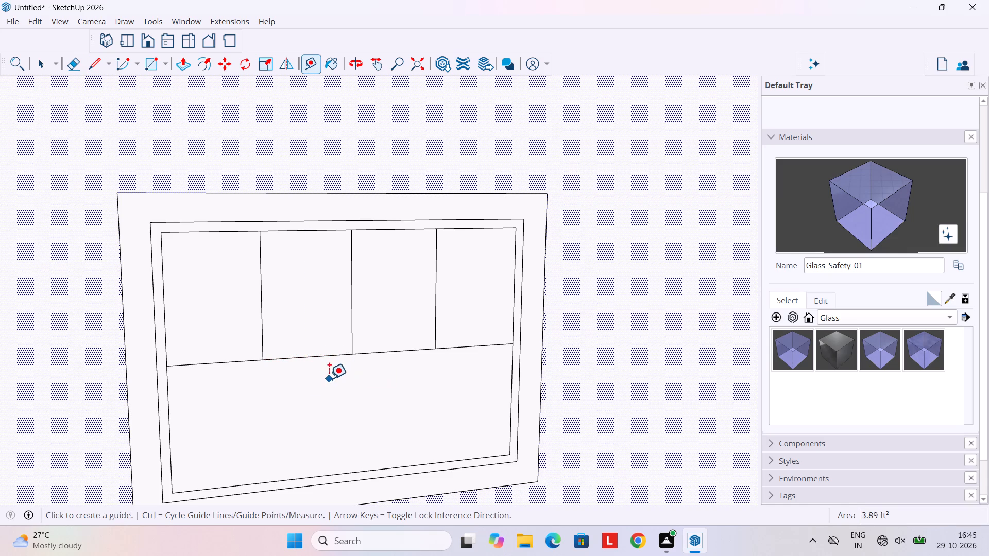
key("space")
scroll(323, 367, "up", 4)
scroll(373, 377, "down", 7)
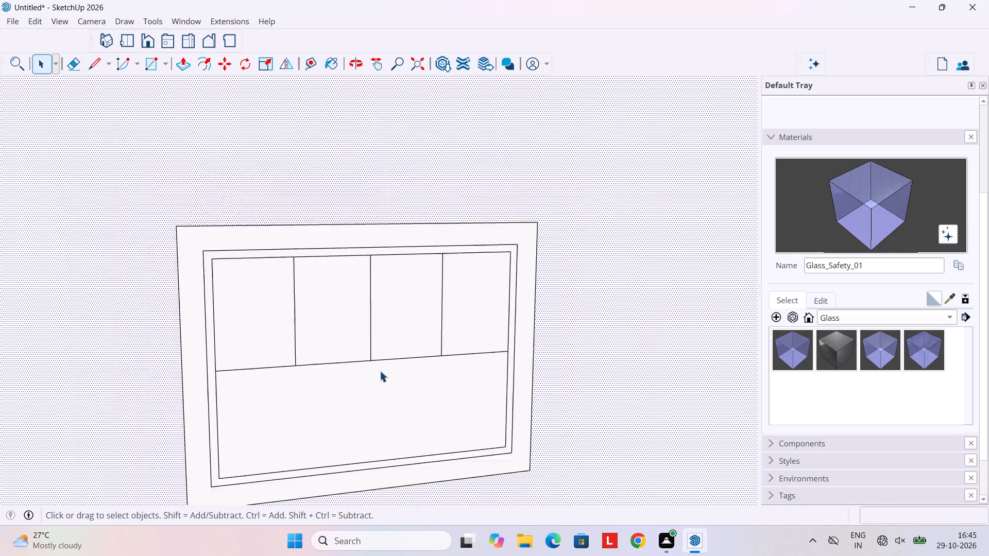
scroll(380, 371, "down", 2)
key("t")
left_click(351, 367)
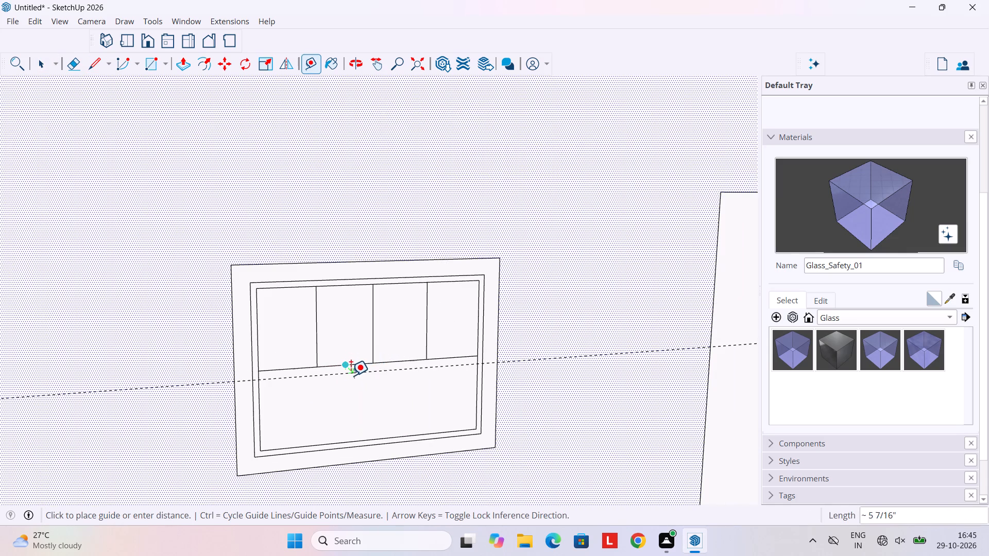
key("3")
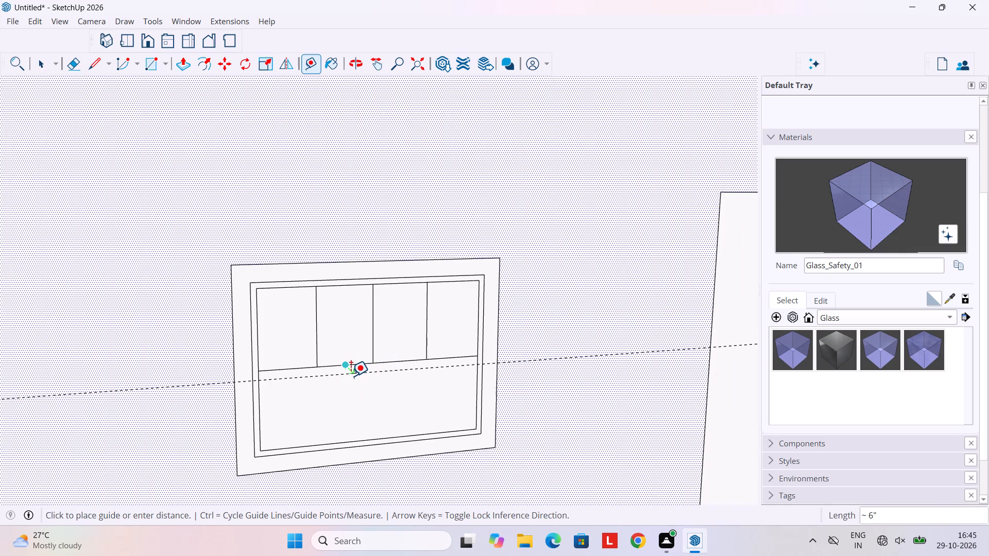
key("shift+quotedbl")
key("Return")
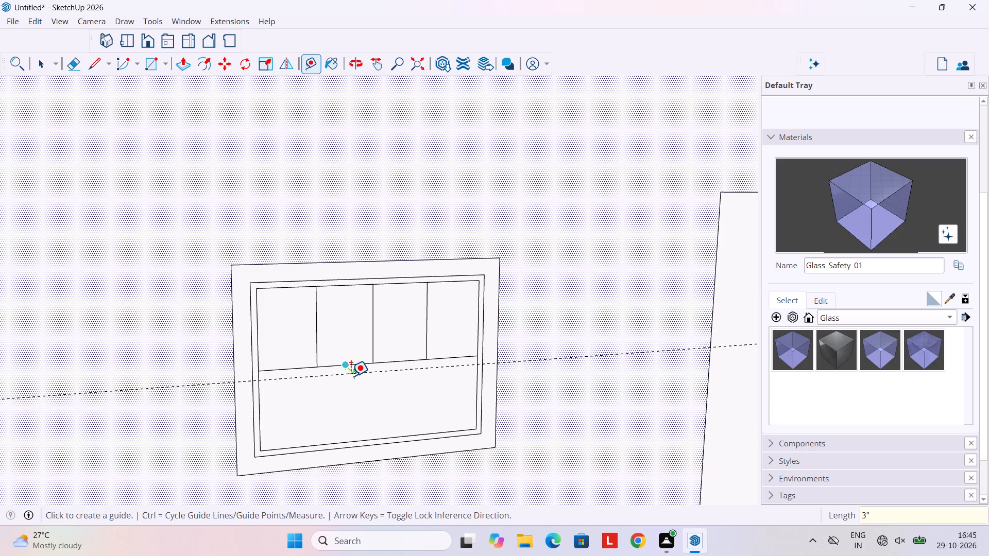
Draw a line along the guide across the pane between the inner frame's two side edges.
scroll(351, 377, "up", 8)
key("l")
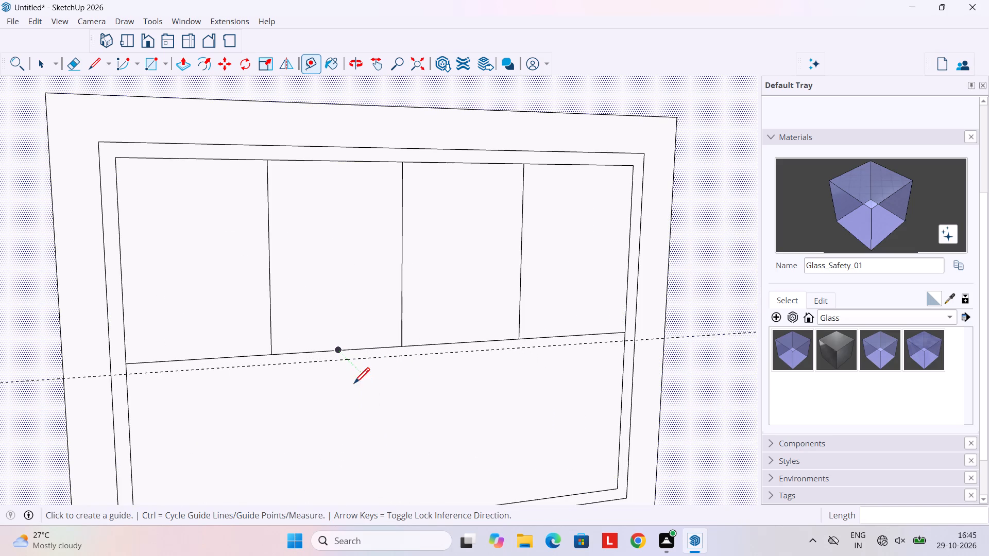
left_click(127, 376)
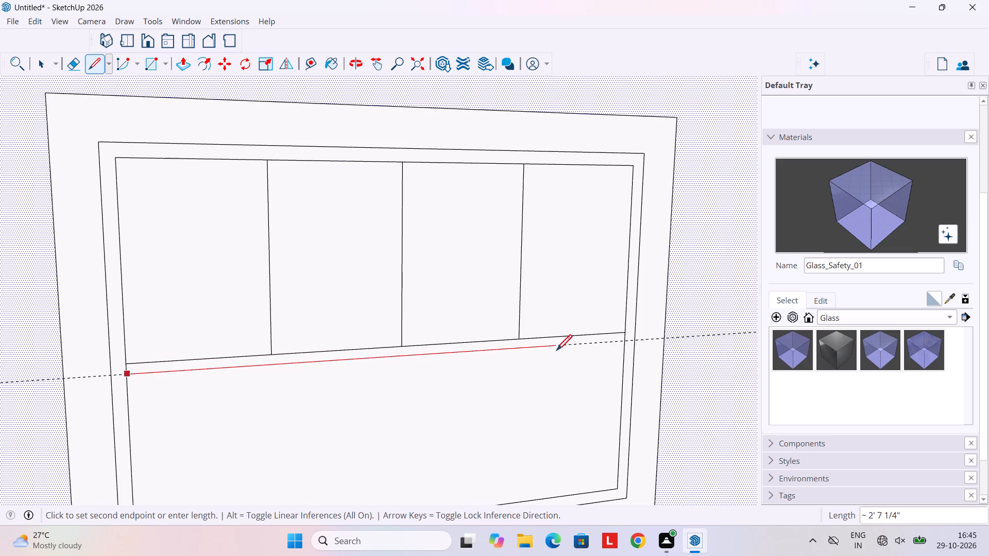
left_click(627, 344)
scroll(524, 360, "down", 4)
scroll(519, 355, "up", 2)
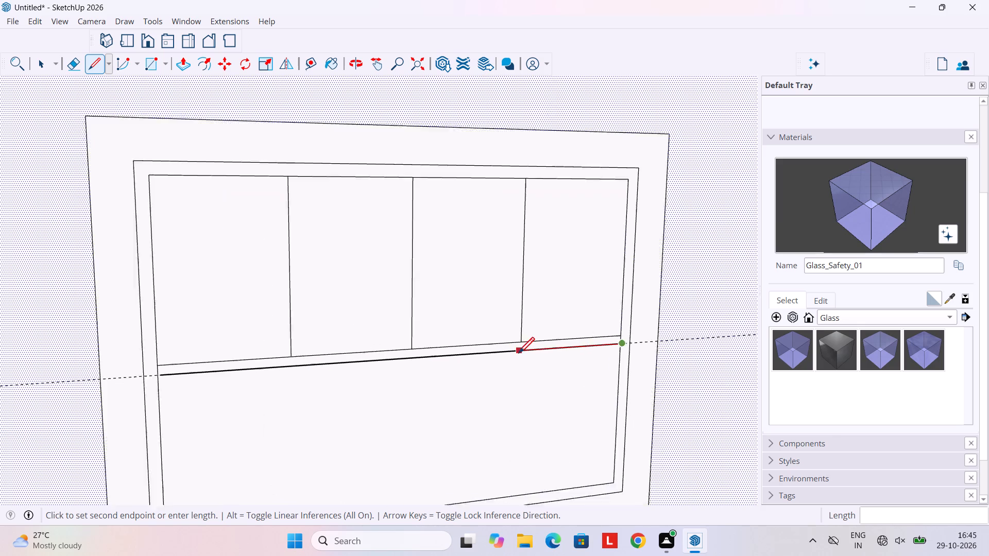
scroll(519, 355, "up", 2)
type("b")
key("space")
scroll(531, 344, "up", 3)
scroll(550, 343, "down", 8)
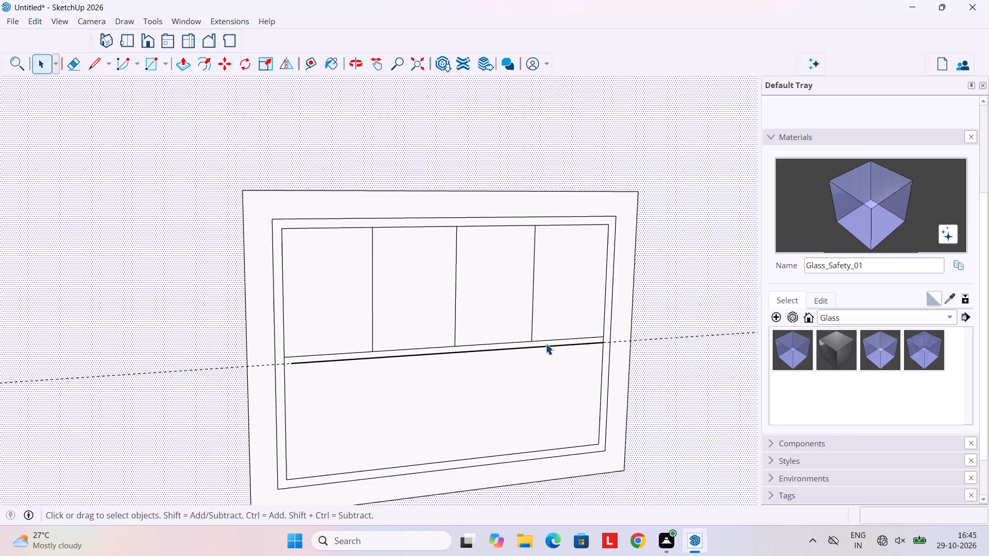
Start a parallel vertical guide from the window's vertical divider nearest the old room.
scroll(379, 322, "up", 3)
key("t")
scroll(373, 299, "up", 2)
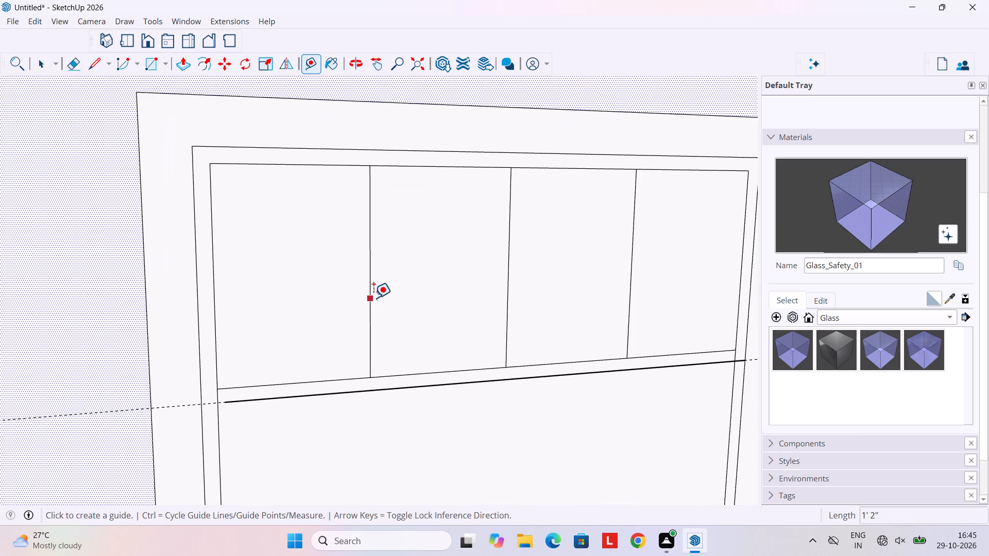
left_click(372, 298)
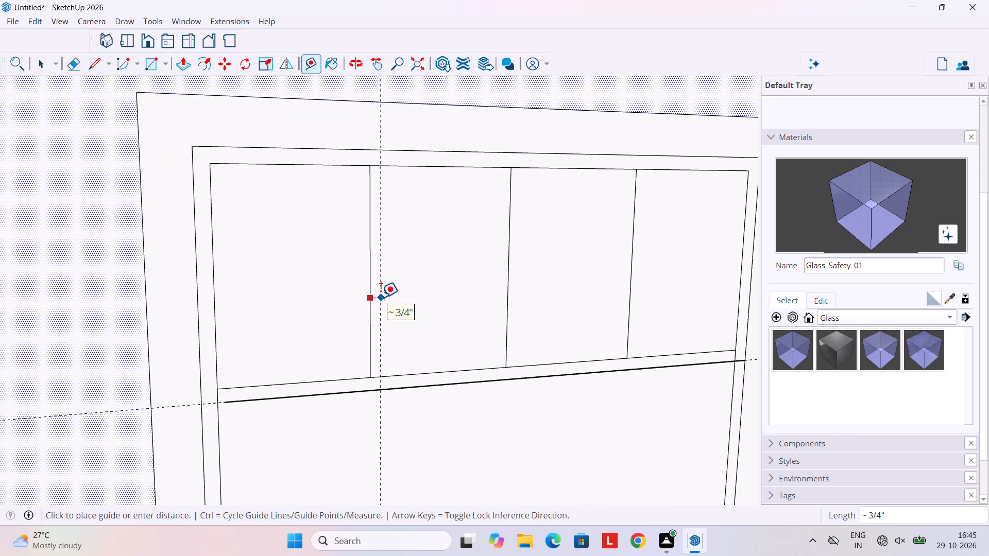
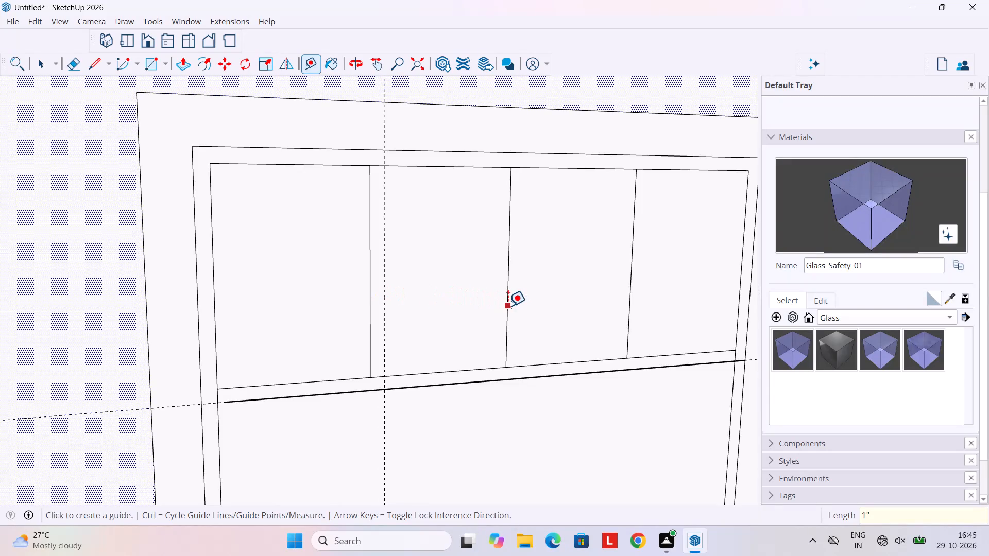
Place vertical guides 1" to the right of the second and third divider lines in the window's upper section.
left_click(508, 306)
type("1\"")
key("Return")
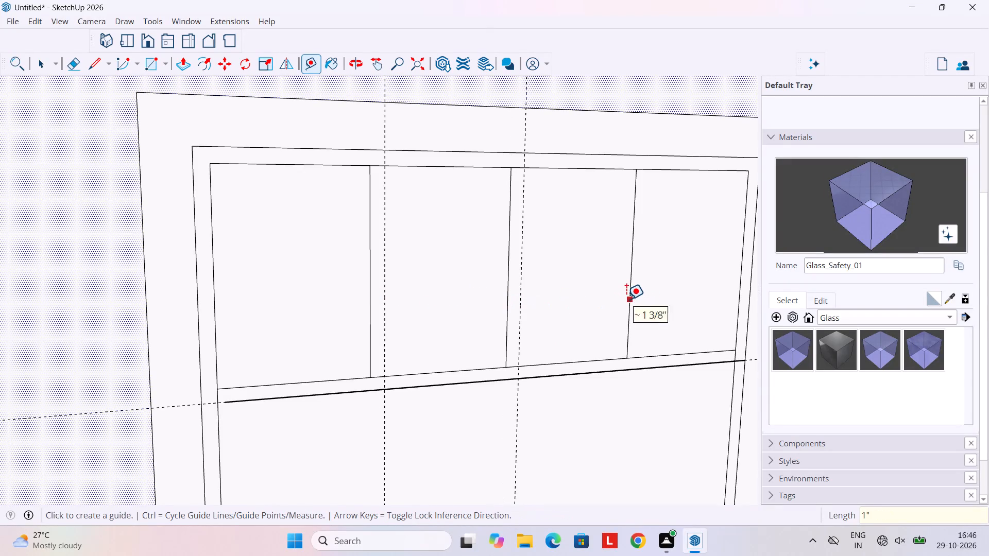
left_click(626, 300)
type("1\"")
key("Return")
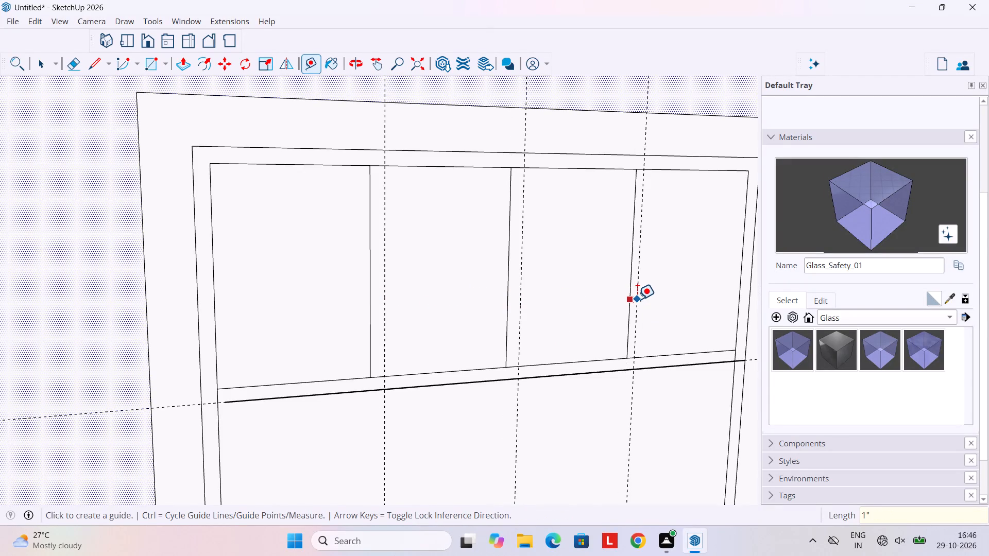
Draw three vertical lines along the guides, from the inner frame's top edge down to the horizontal divider line, completing the 1" mullions.
scroll(637, 303, "down", 3)
key("l")
scroll(483, 294, "up", 3)
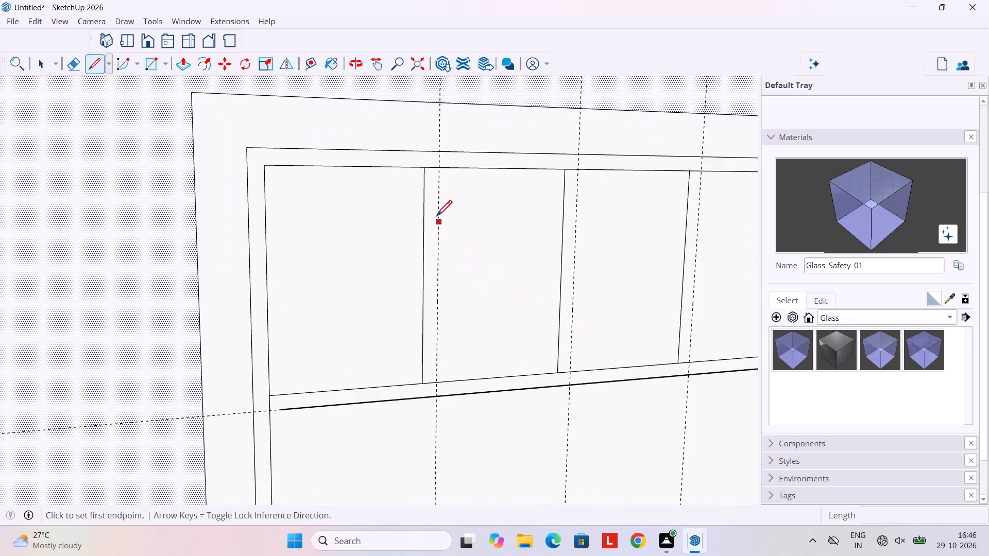
left_click(437, 172)
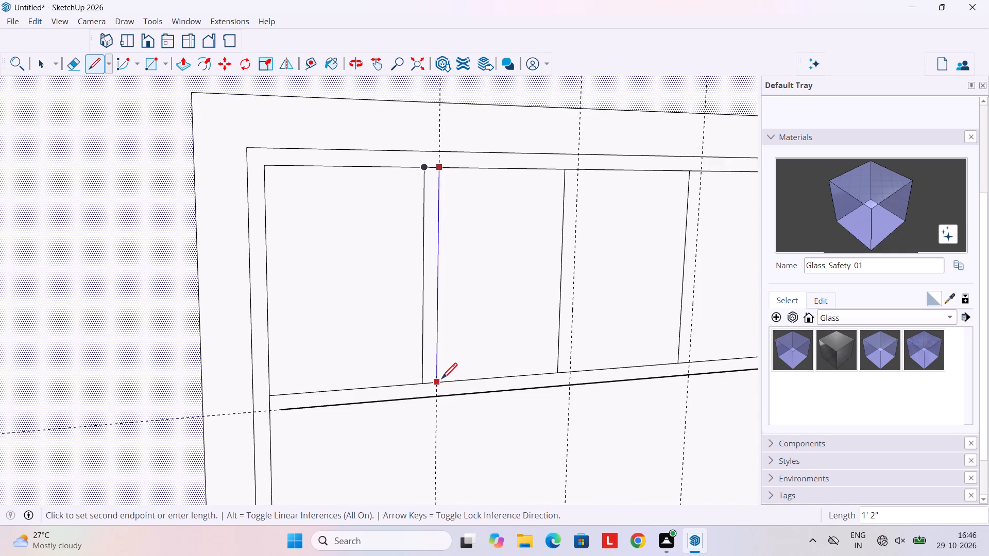
left_click(440, 380)
left_click(579, 173)
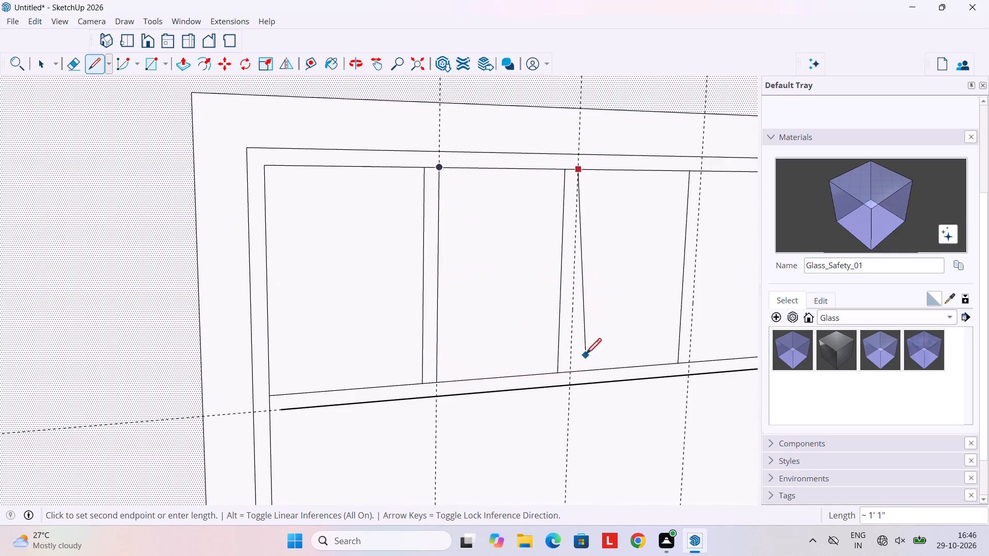
left_click(573, 375)
left_click(701, 175)
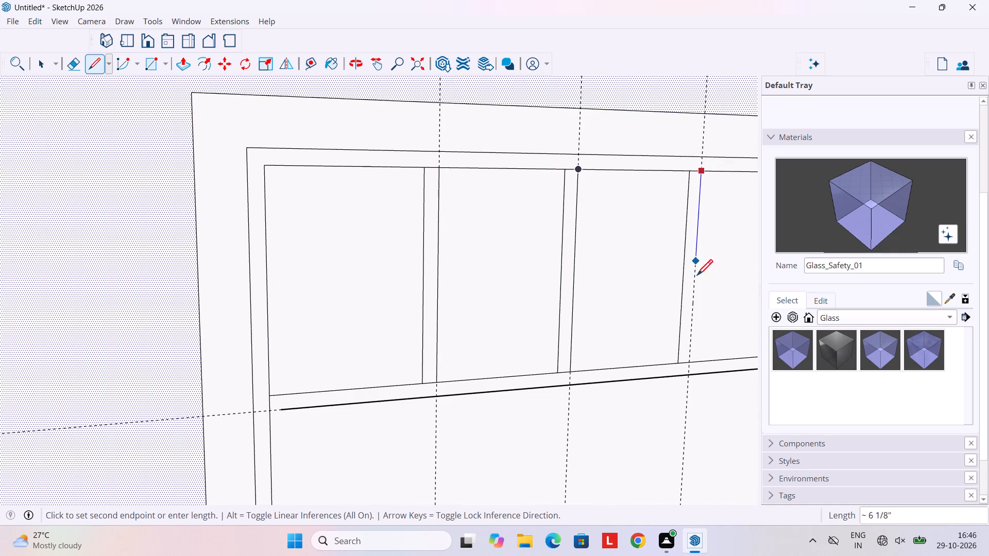
left_click(695, 361)
Delete all guide lines in the model.
scroll(573, 327, "down", 5)
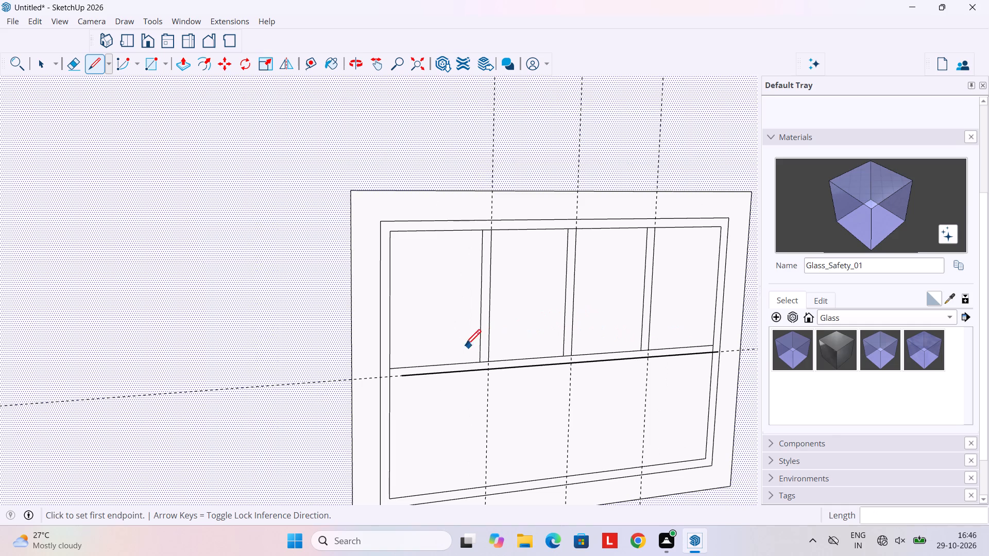
key("space")
scroll(462, 350, "up", 3)
scroll(407, 364, "down", 4)
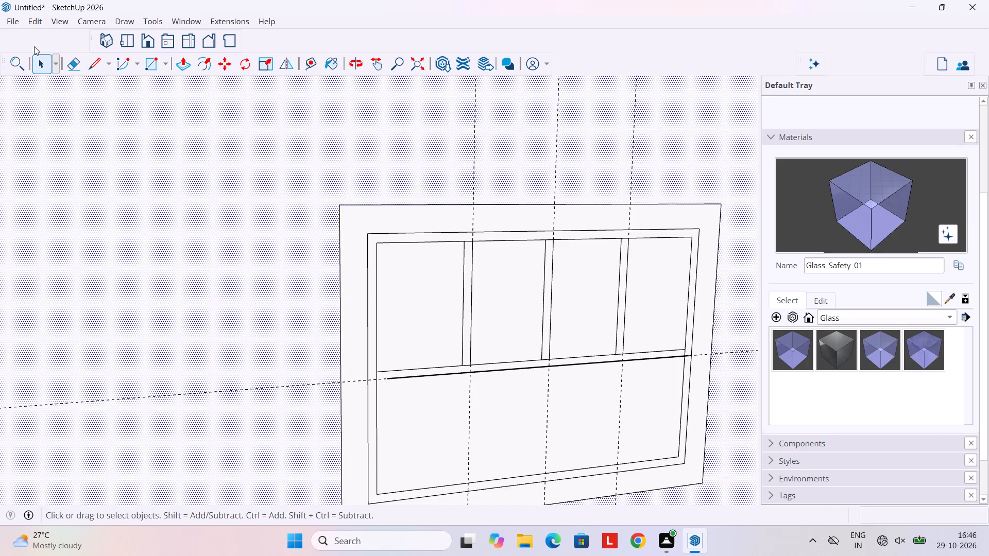
left_click(28, 20)
left_click(94, 151)
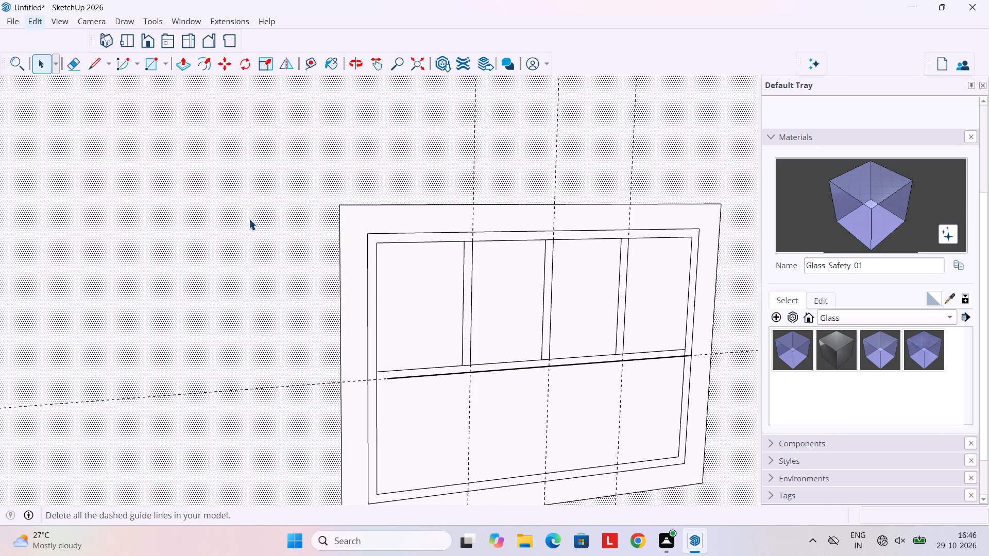
Delete the loose thick line running just below the window's horizontal divider line.
scroll(314, 234, "down", 5)
scroll(374, 293, "up", 4)
scroll(399, 332, "up", 3)
left_click(446, 335)
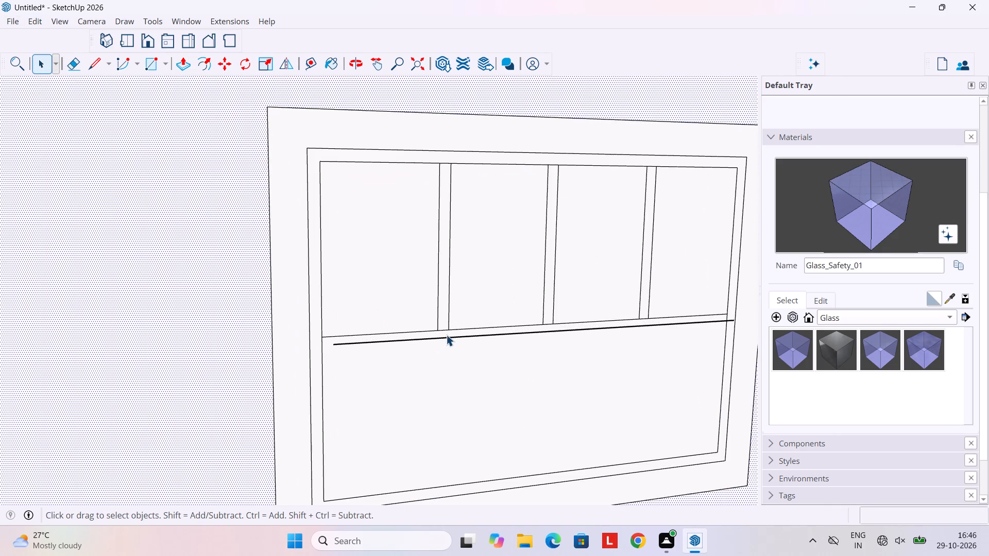
scroll(456, 337, "up", 2)
left_click(465, 333)
double_click(474, 335)
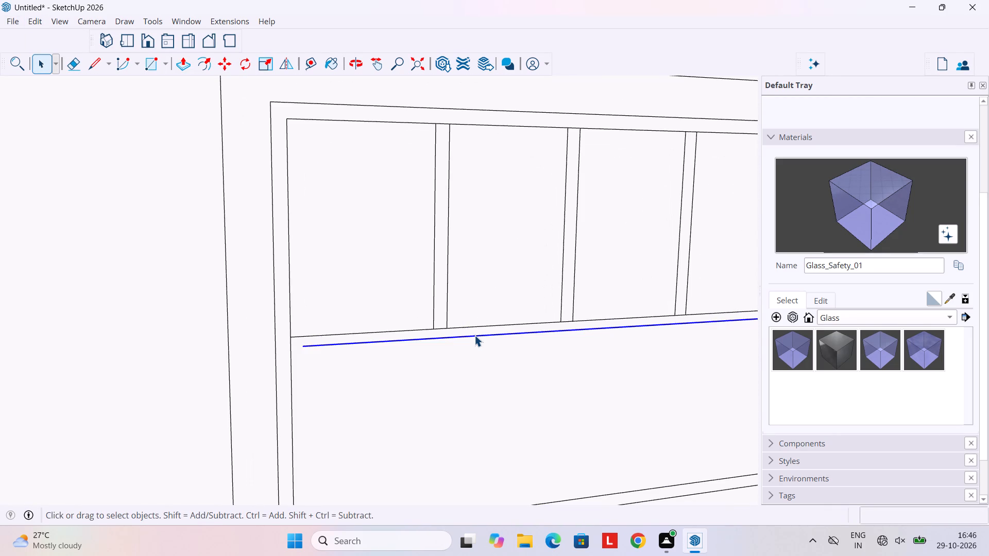
scroll(474, 335, "down", 6)
scroll(656, 337, "up", 7)
scroll(673, 311, "down", 5)
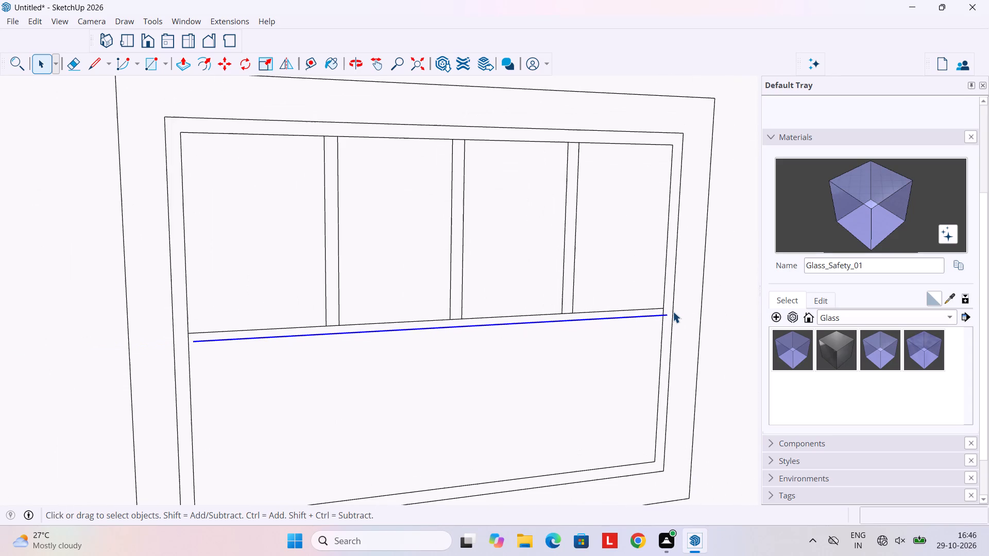
key("Delete")
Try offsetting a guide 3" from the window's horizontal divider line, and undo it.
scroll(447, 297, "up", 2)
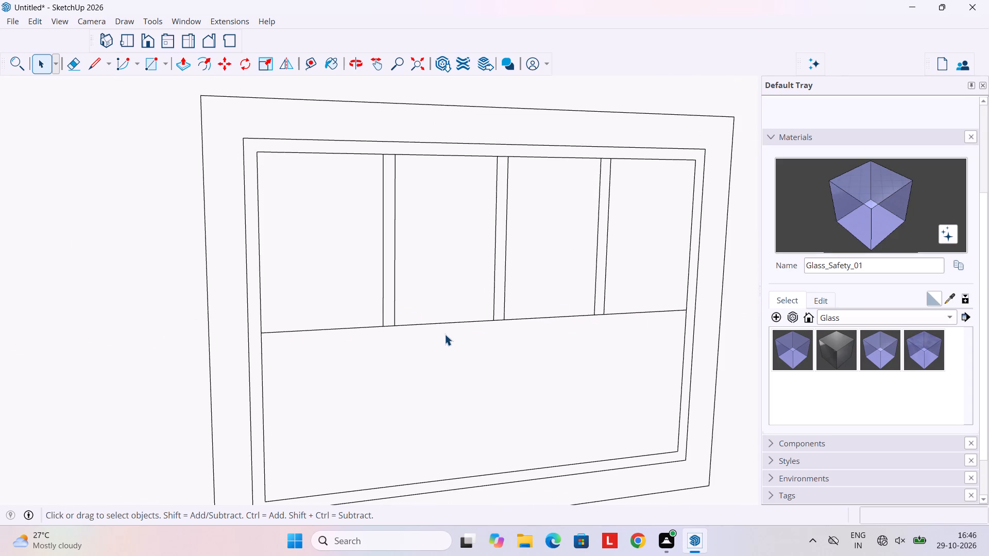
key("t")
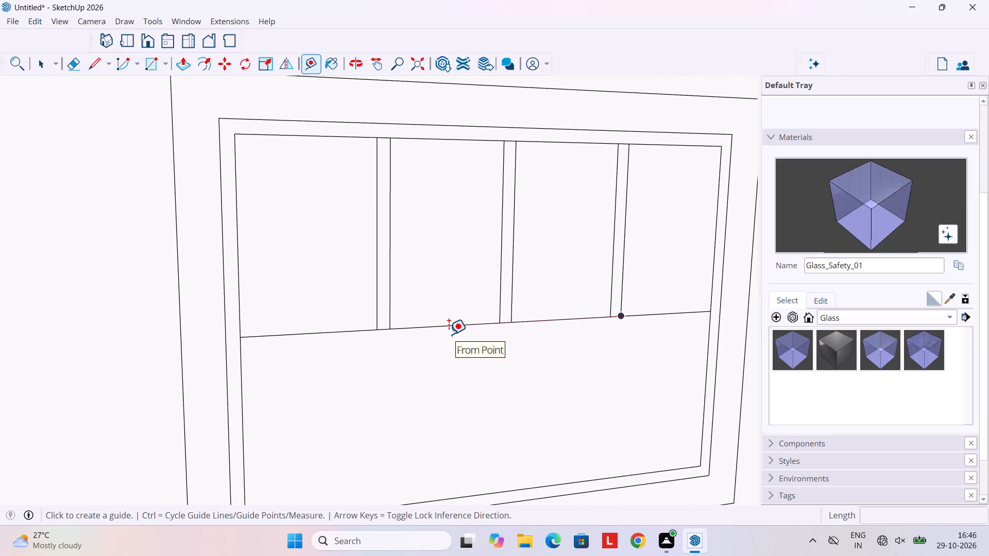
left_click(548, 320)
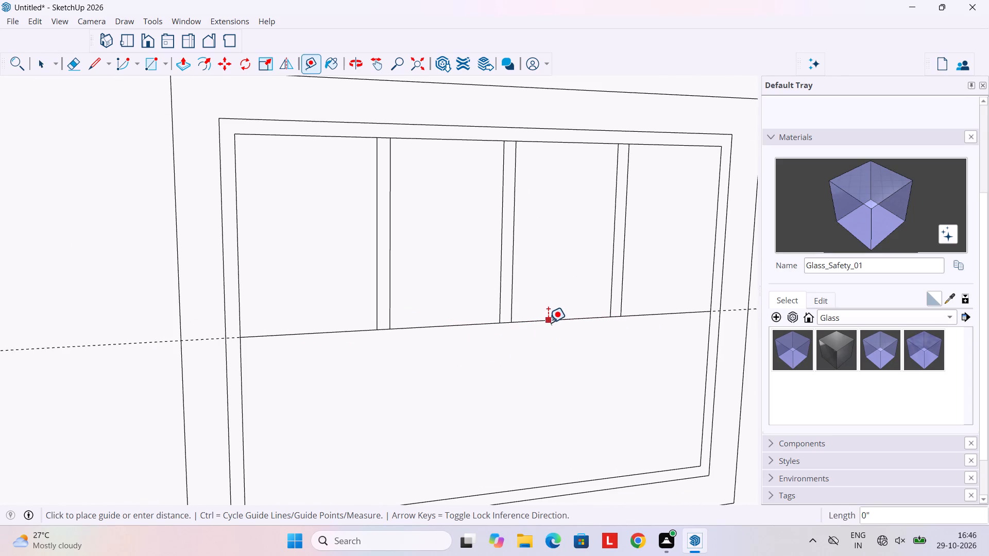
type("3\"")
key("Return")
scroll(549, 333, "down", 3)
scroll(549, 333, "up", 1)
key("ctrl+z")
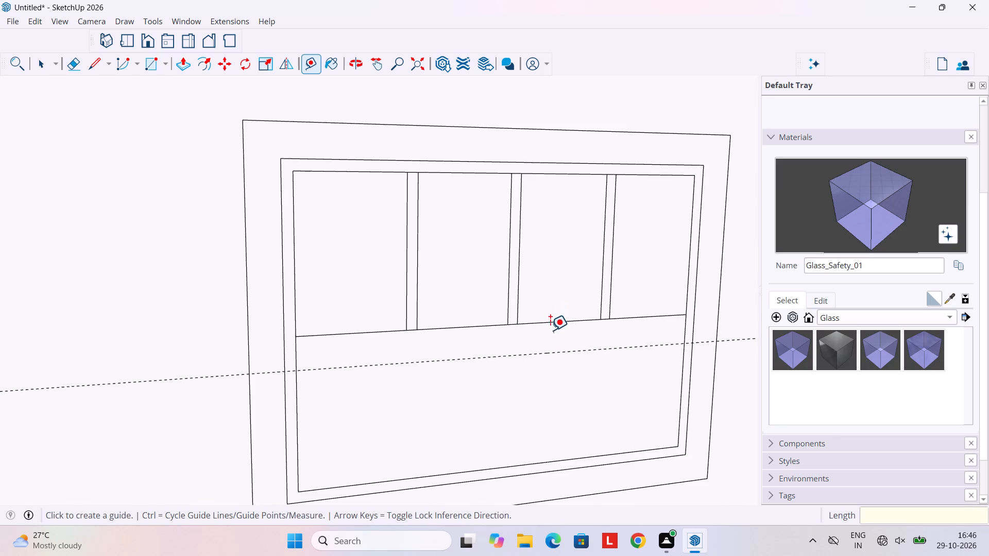
Place a guide 2" below the window's horizontal divider line.
left_click(476, 324)
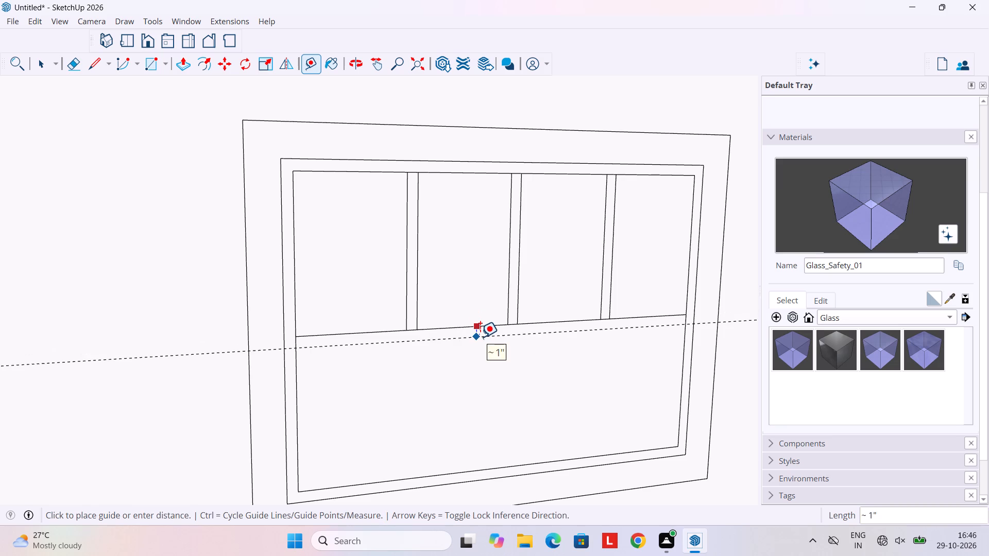
type("2\"")
key("Return")
Draw a line along the guide between the inner frame's two side edges, forming the lower edge of the 2" horizontal rail.
scroll(480, 337, "down", 3)
scroll(480, 337, "up", 3)
key("l")
scroll(334, 323, "up", 3)
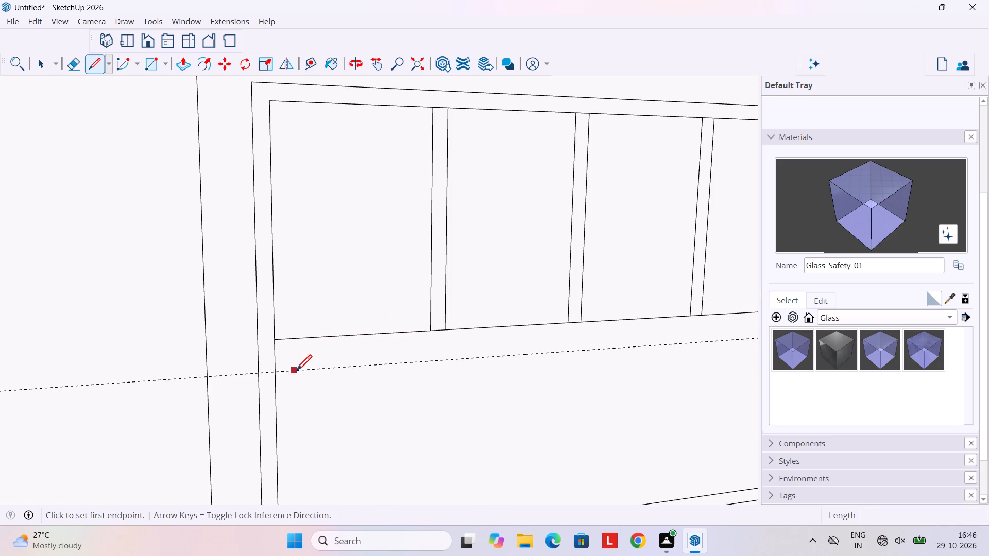
left_click(274, 372)
scroll(424, 362, "down", 3)
middle_click_drag(518, 359, 480, 362)
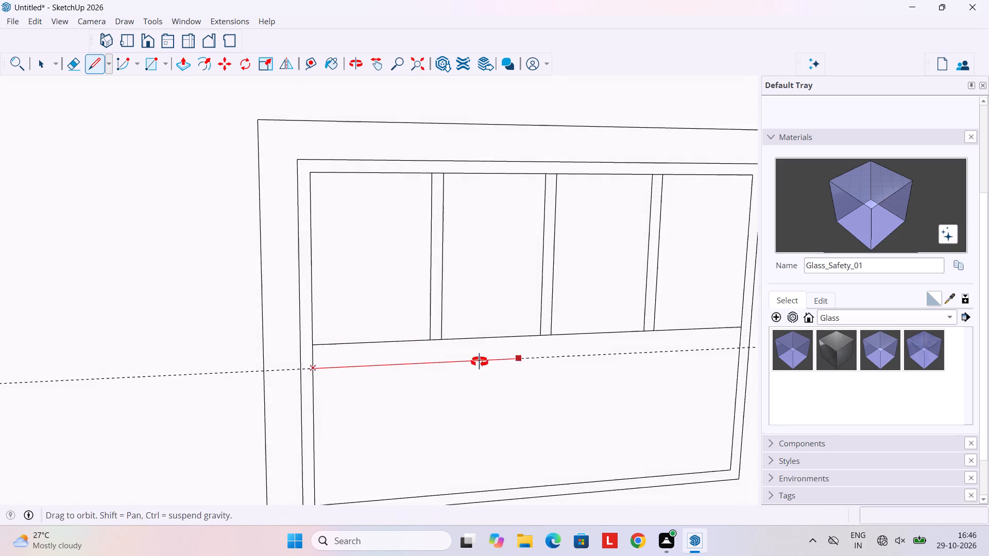
middle_click_drag(480, 362, 476, 362)
middle_click_drag(724, 359, 762, 351)
scroll(730, 342, "up", 6)
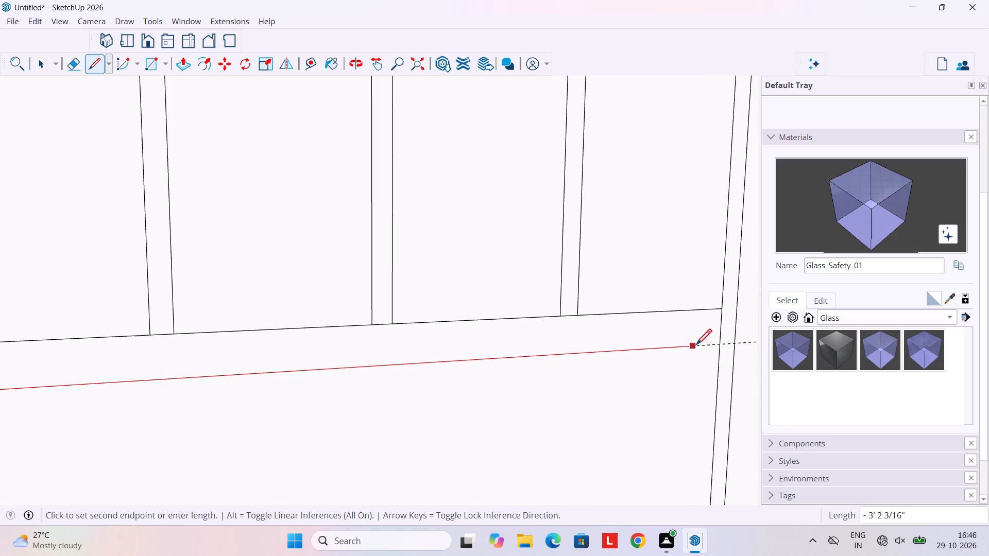
left_click(721, 344)
Delete the guide line running through the window's horizontal rail.
scroll(617, 341, "down", 10)
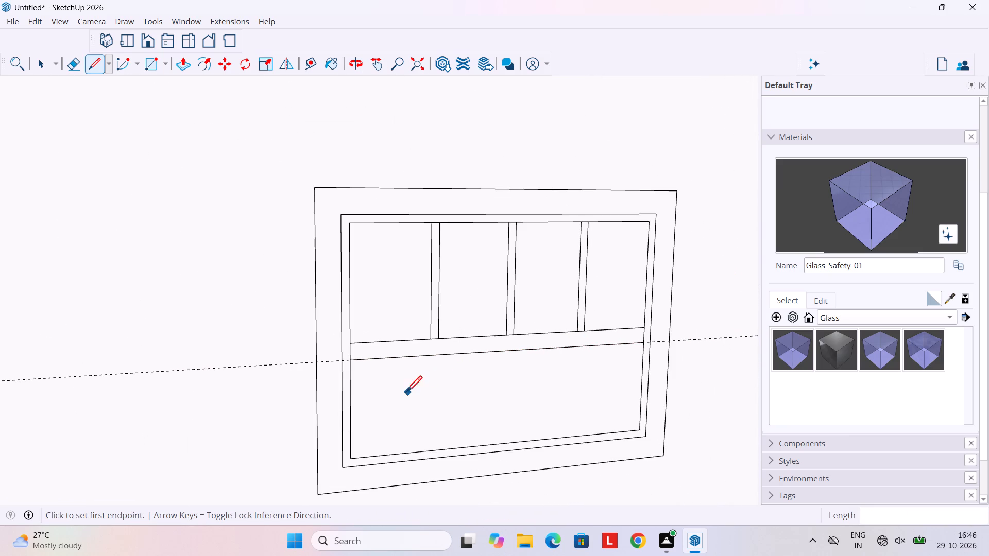
key("space")
left_click(245, 363)
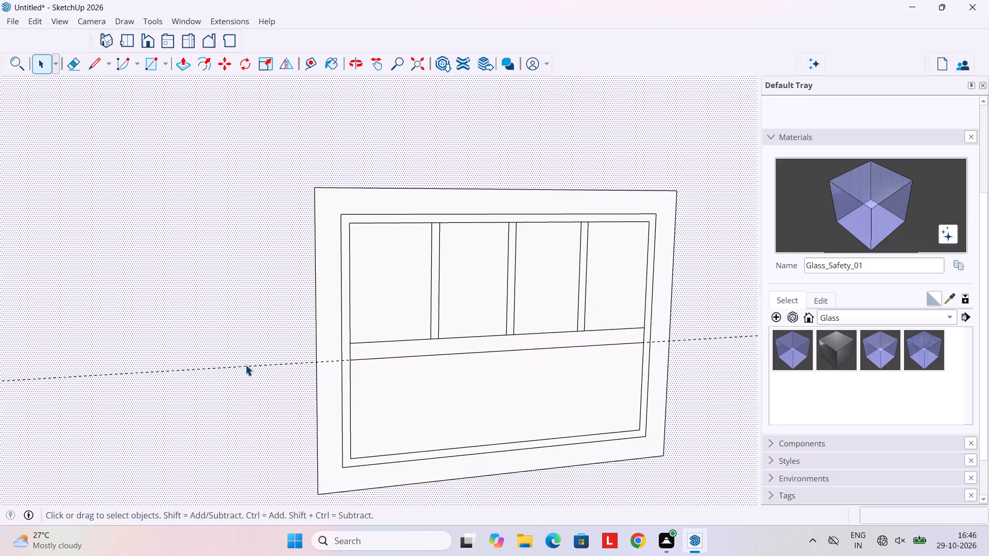
double_click(247, 367)
key("Delete")
Push/Pull the window's outer frame face 3" outward from the wall.
scroll(322, 342, "down", 8)
middle_click_drag(388, 341, 381, 347)
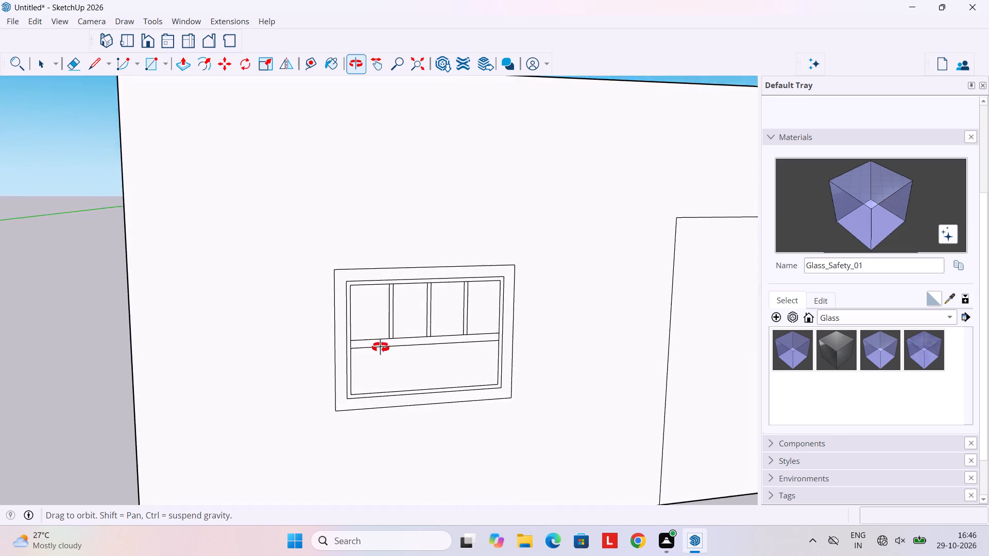
middle_click_drag(381, 347, 501, 351)
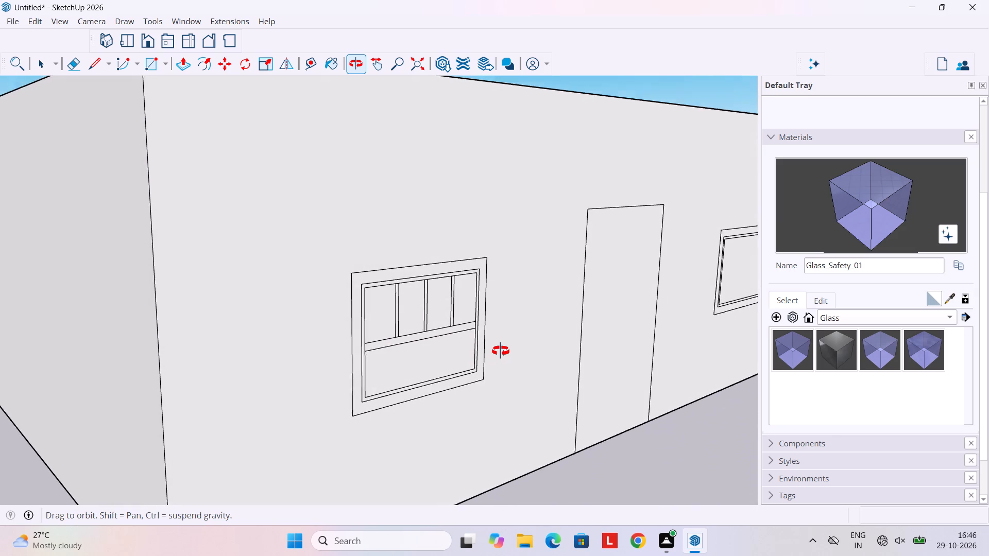
middle_click_drag(501, 351, 496, 347)
key("p")
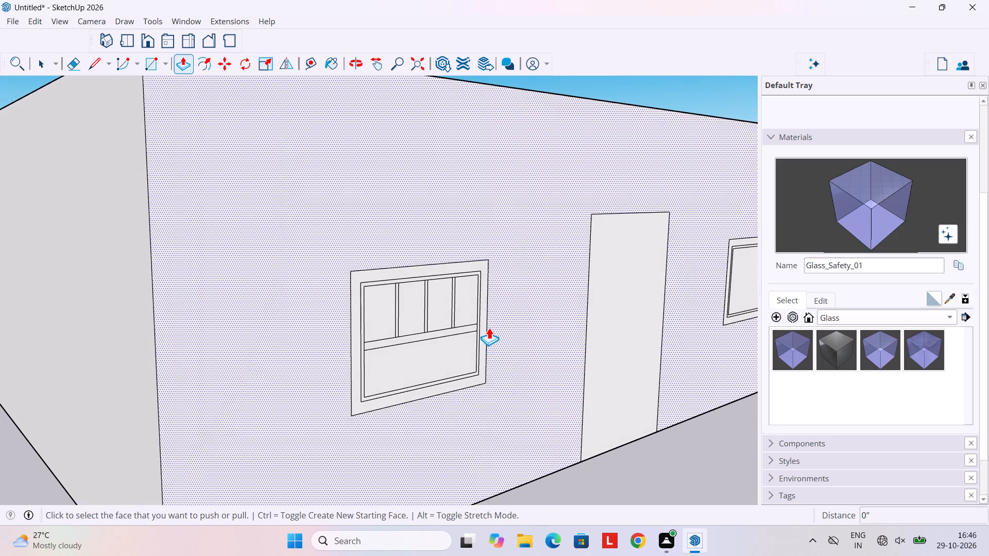
left_click(485, 320)
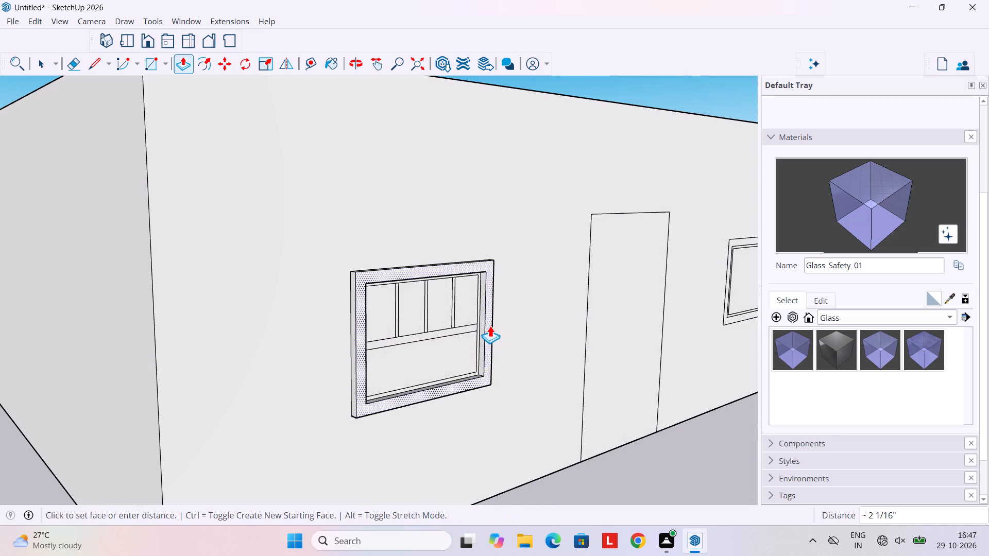
type("3\"")
key("Return")
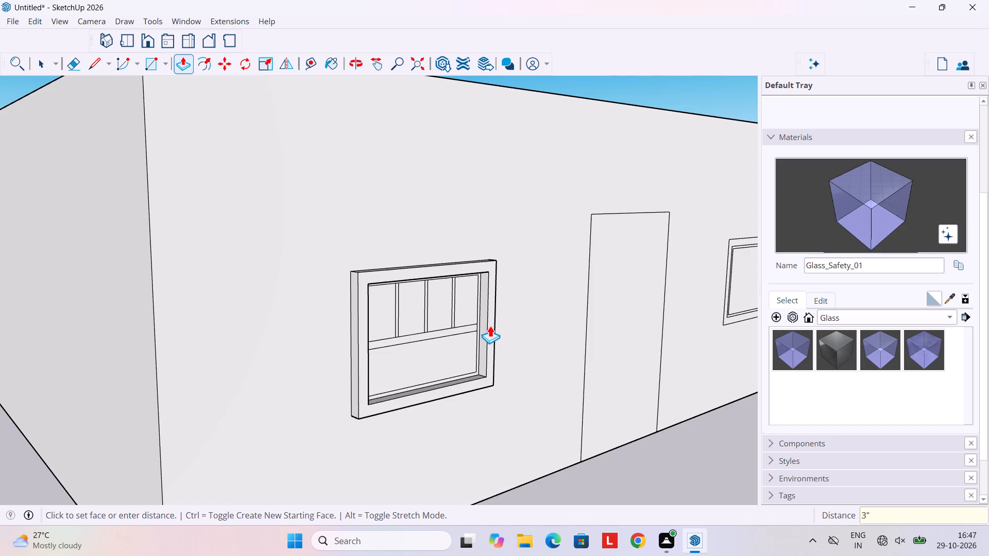
Push/Pull the large lower pane of the window inward into the wall.
scroll(490, 325, "up", 7)
middle_click_drag(483, 327, 339, 328)
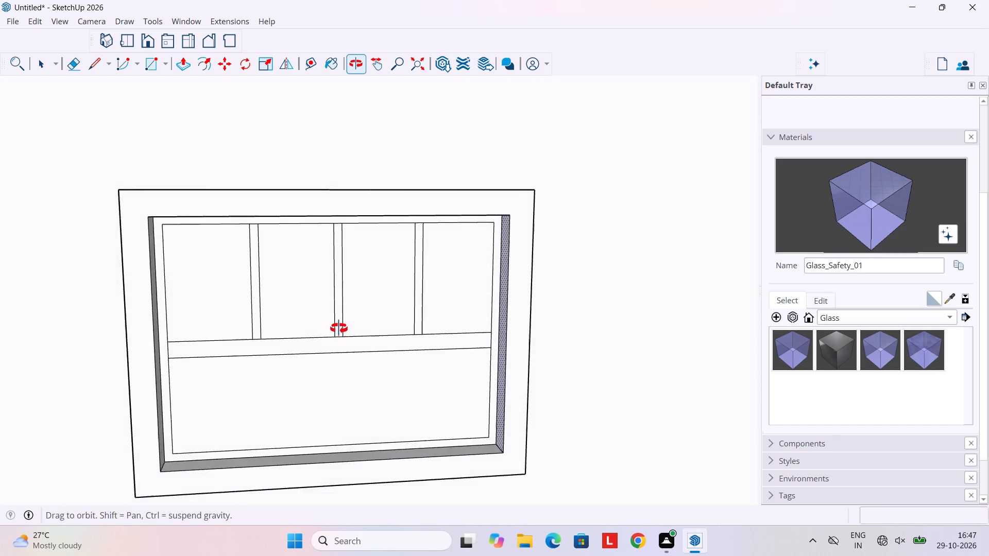
middle_click_drag(339, 328, 304, 308)
scroll(303, 308, "down", 5)
middle_click_drag(342, 358, 442, 386)
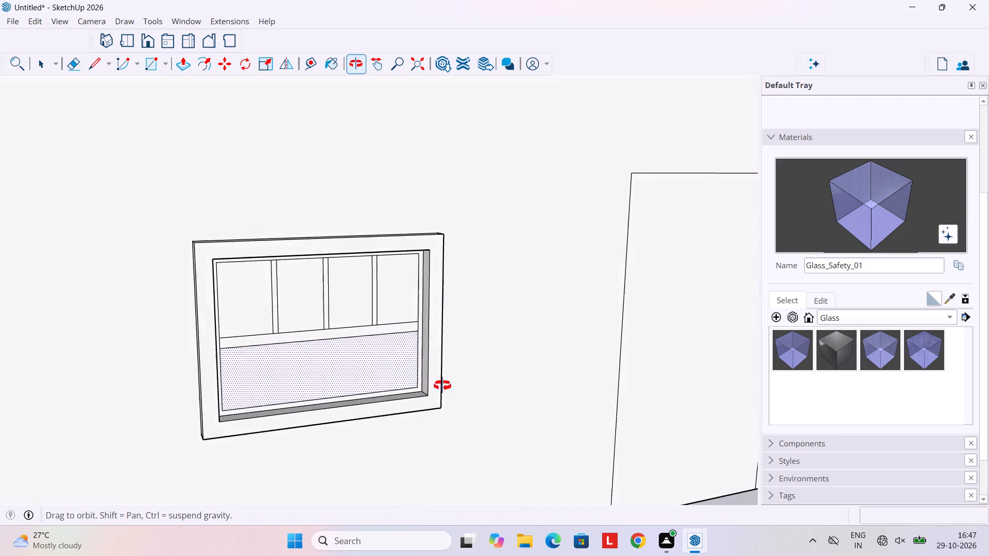
middle_click_drag(442, 386, 459, 386)
middle_click_drag(380, 367, 485, 377)
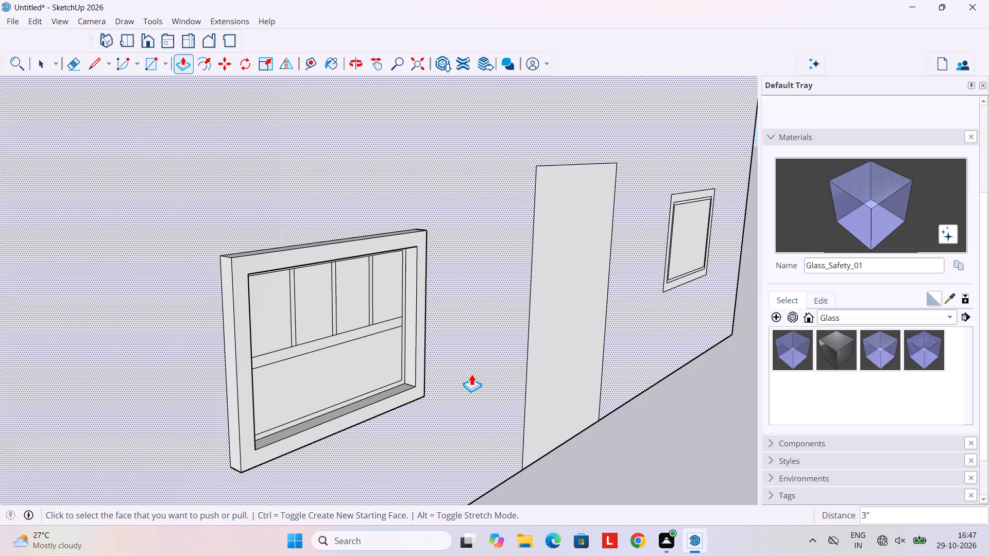
left_click(362, 352)
middle_click_drag(351, 346, 348, 343)
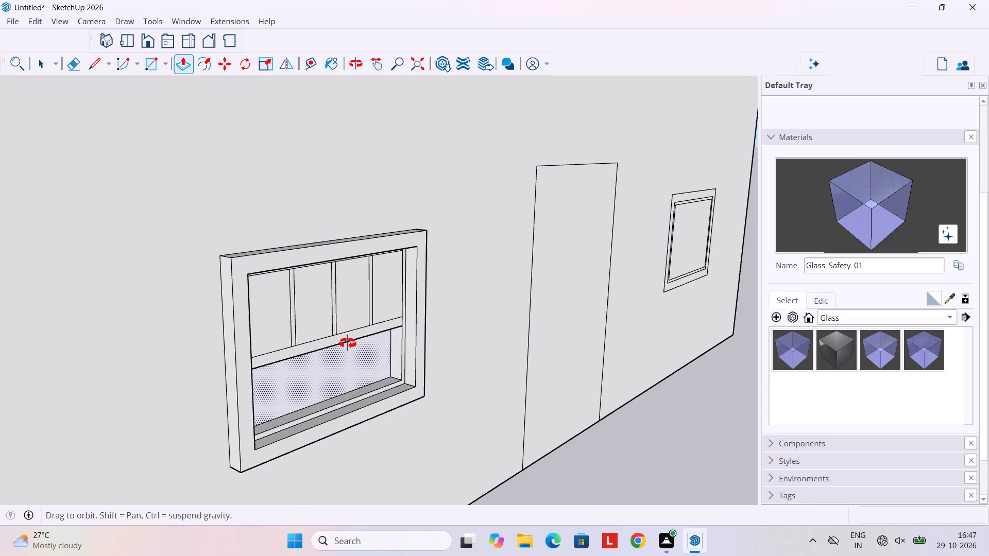
middle_click_drag(348, 343, 304, 298)
middle_click_drag(318, 346, 298, 329)
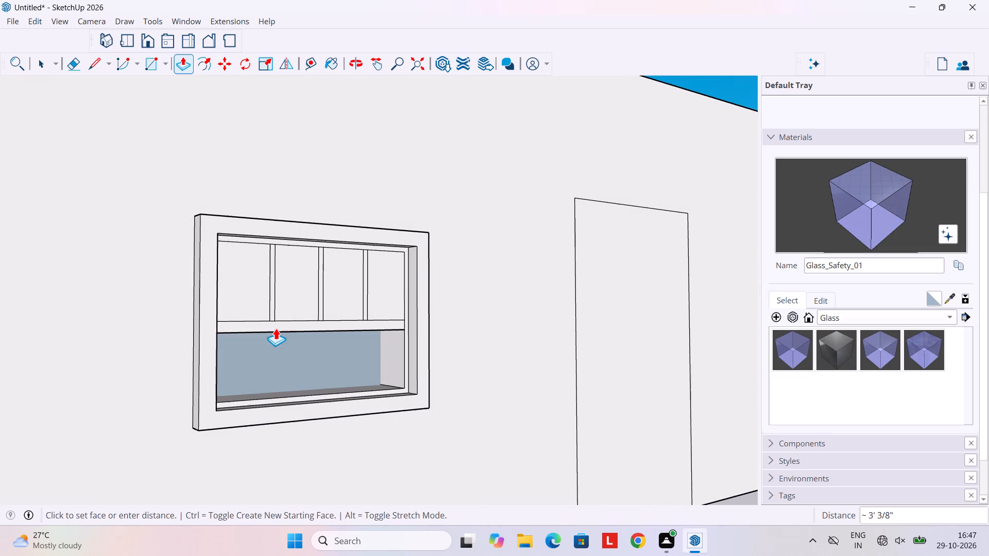
left_click(276, 328)
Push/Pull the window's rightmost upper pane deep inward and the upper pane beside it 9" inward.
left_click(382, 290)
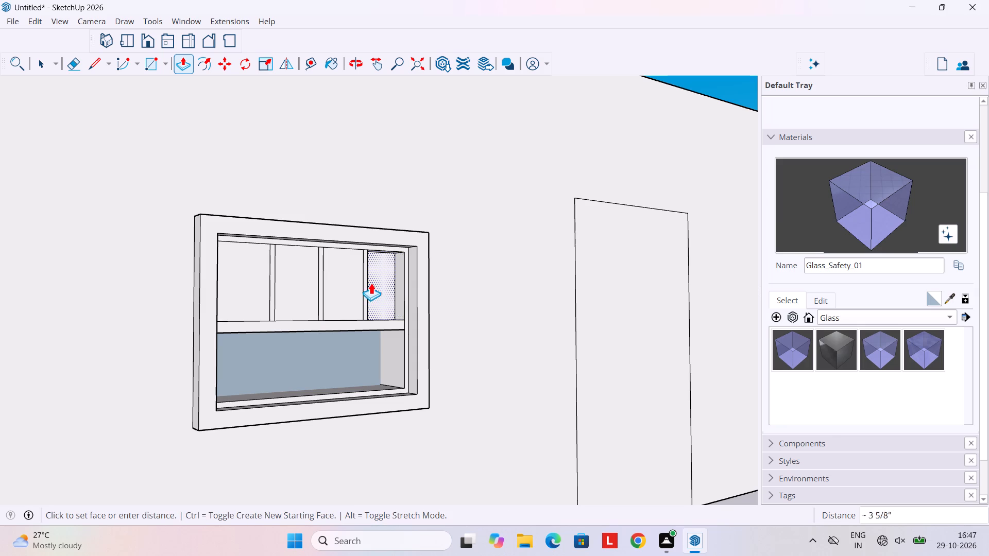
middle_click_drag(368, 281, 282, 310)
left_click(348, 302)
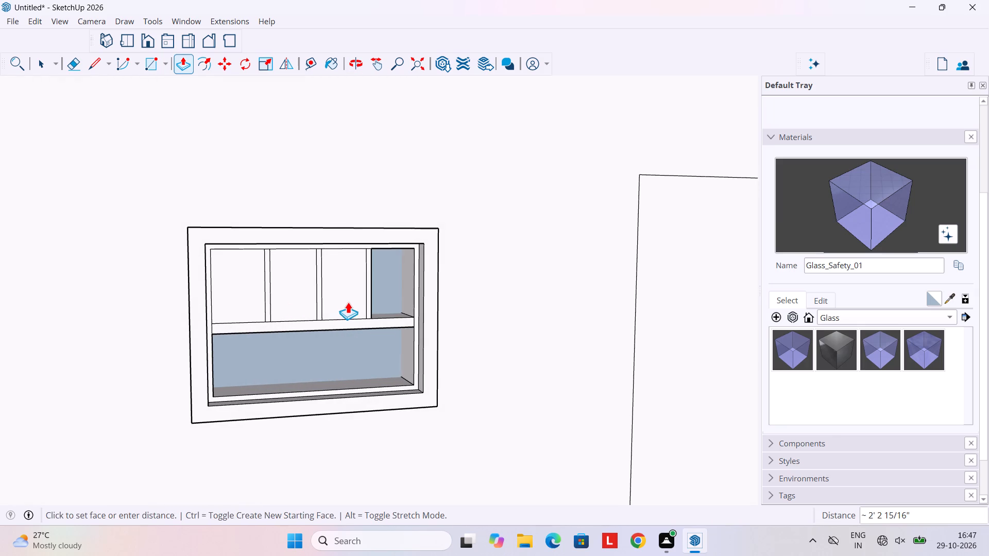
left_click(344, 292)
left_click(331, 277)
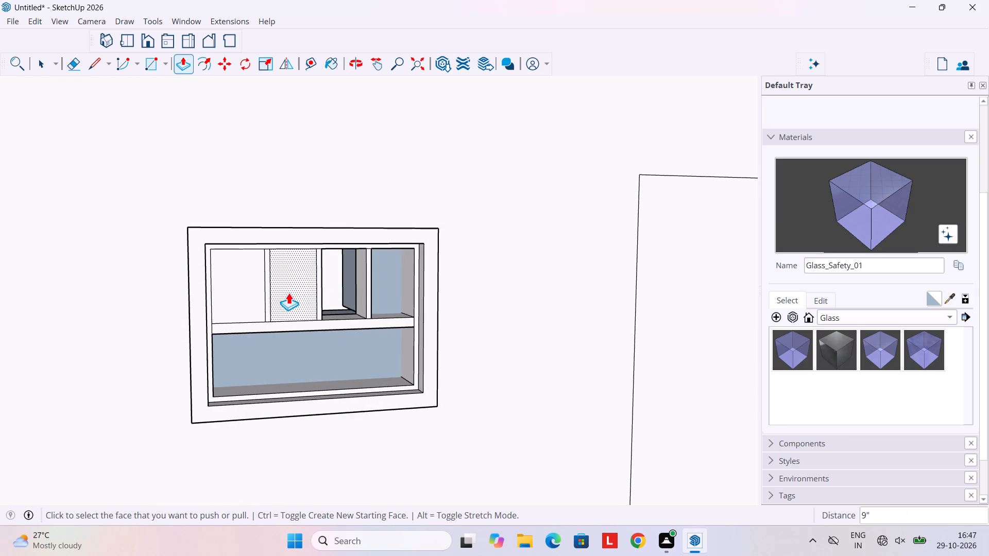
Examine from inside the house how far the window's pushed panes extend past the wall.
middle_click_drag(326, 293, 442, 403)
scroll(405, 357, "down", 11)
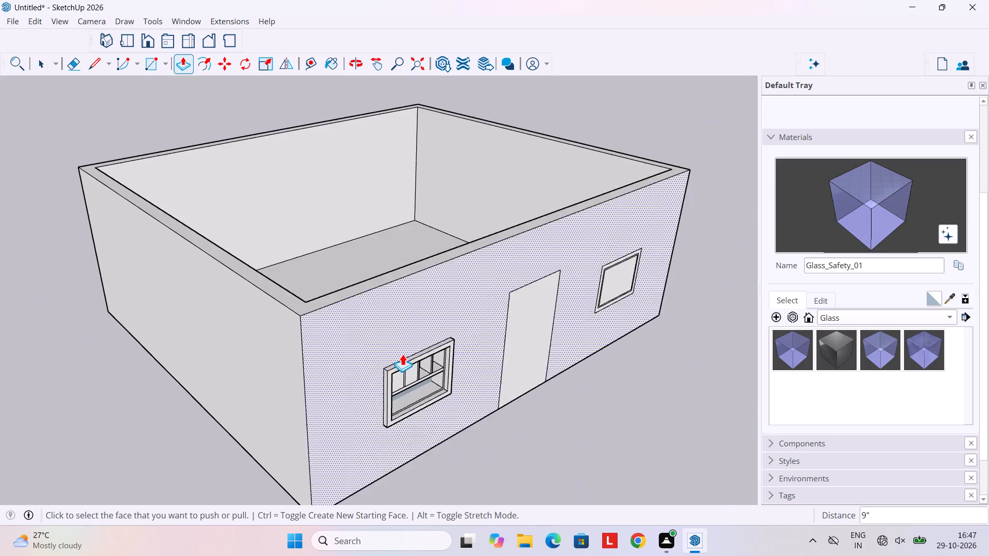
middle_click_drag(381, 350, 590, 386)
middle_click_drag(425, 358, 611, 386)
middle_click_drag(470, 342, 616, 341)
middle_click_drag(564, 342, 555, 342)
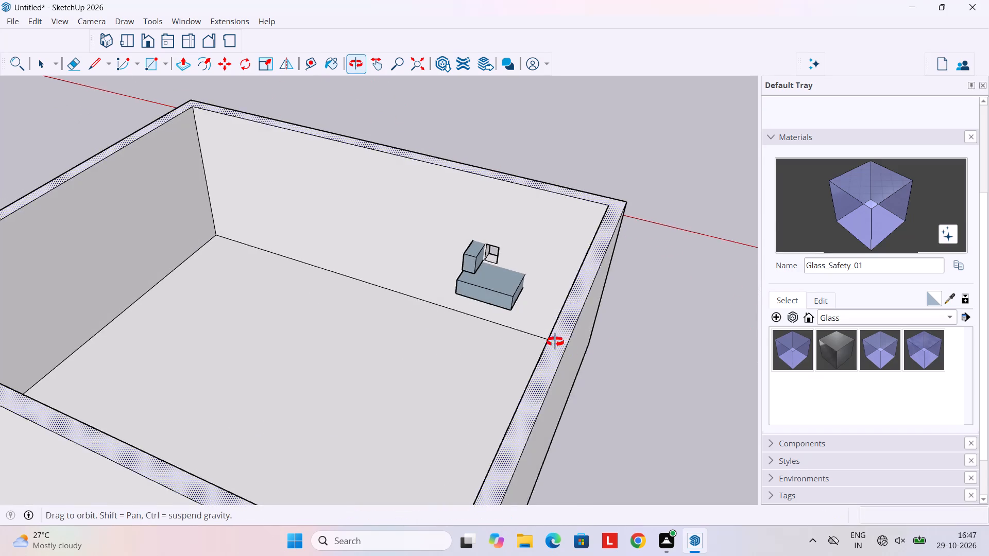
middle_click_drag(555, 342, 288, 312)
middle_click_drag(576, 341, 339, 301)
scroll(444, 331, "down", 3)
middle_click_drag(444, 331, 328, 278)
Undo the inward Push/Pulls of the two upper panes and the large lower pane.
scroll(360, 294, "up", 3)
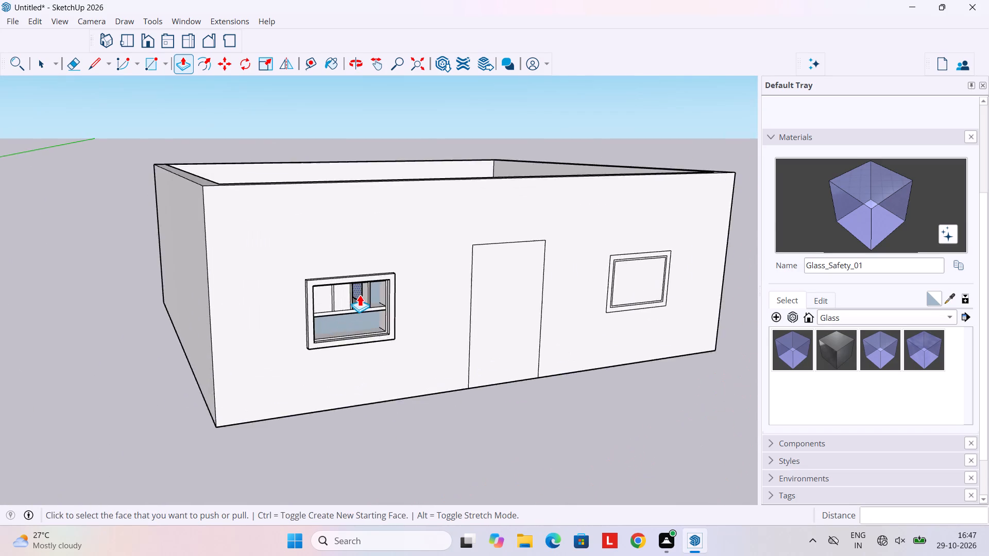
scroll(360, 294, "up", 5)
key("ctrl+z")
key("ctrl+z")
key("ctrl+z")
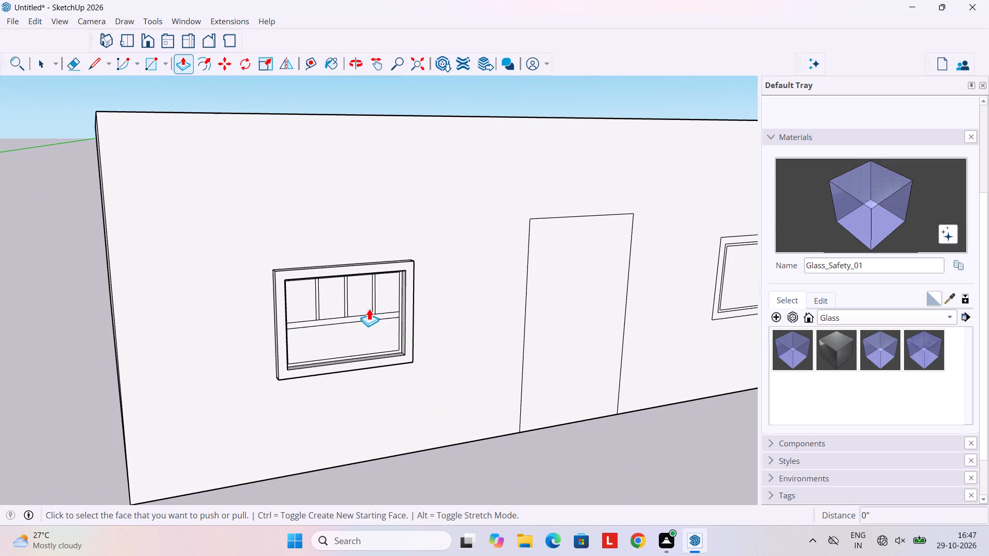
Push/Pull the window's large lower pane inward again, through the wall.
scroll(377, 319, "up", 6)
middle_click_drag(378, 322, 332, 276)
left_click(329, 365)
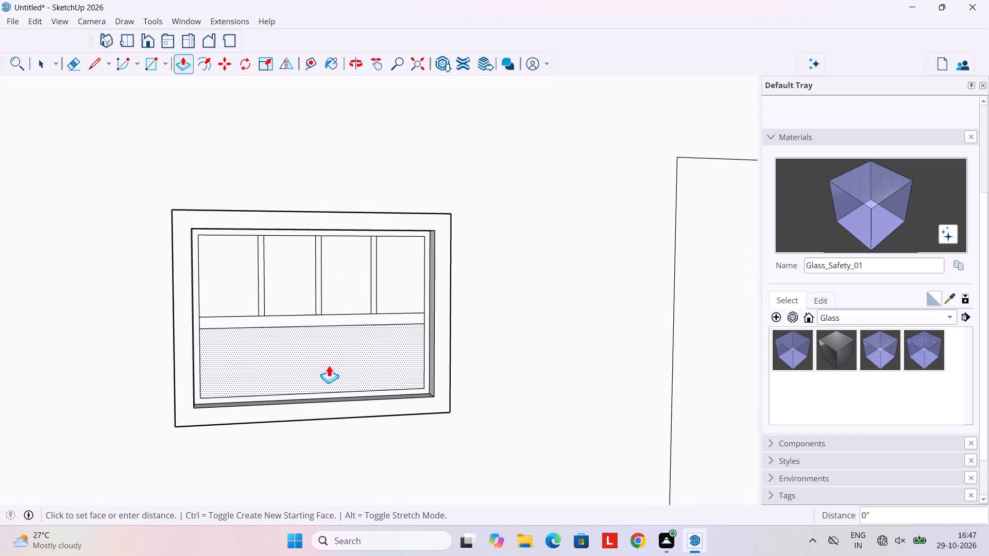
left_click(322, 345)
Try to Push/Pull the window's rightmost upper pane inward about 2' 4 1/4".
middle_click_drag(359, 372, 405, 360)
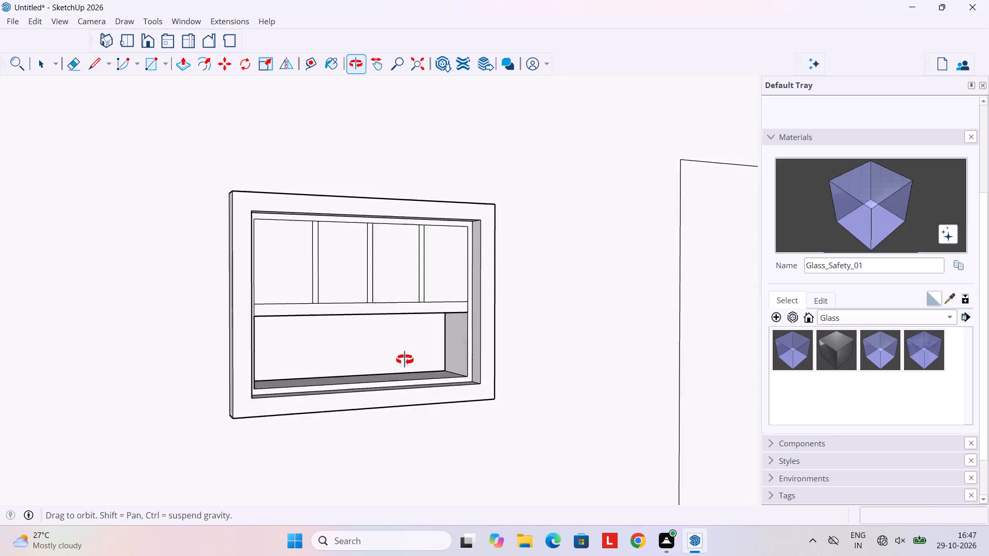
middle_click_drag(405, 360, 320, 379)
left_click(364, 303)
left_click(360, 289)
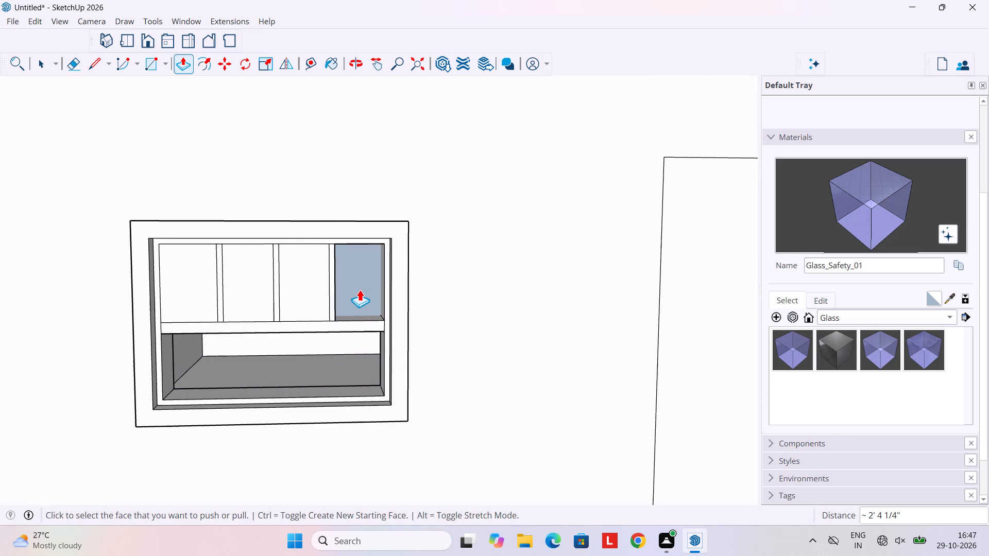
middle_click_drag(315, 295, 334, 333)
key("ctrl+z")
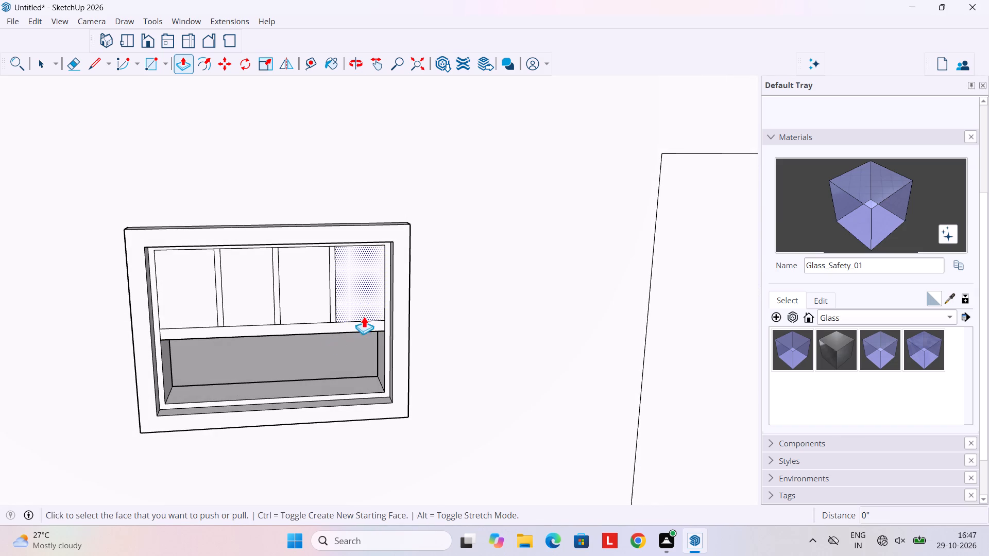
Push/Pull the rightmost upper pane and the upper pane beside it 9" inward, through the wall.
left_click(370, 301)
middle_click_drag(356, 284, 331, 254)
left_click(344, 272)
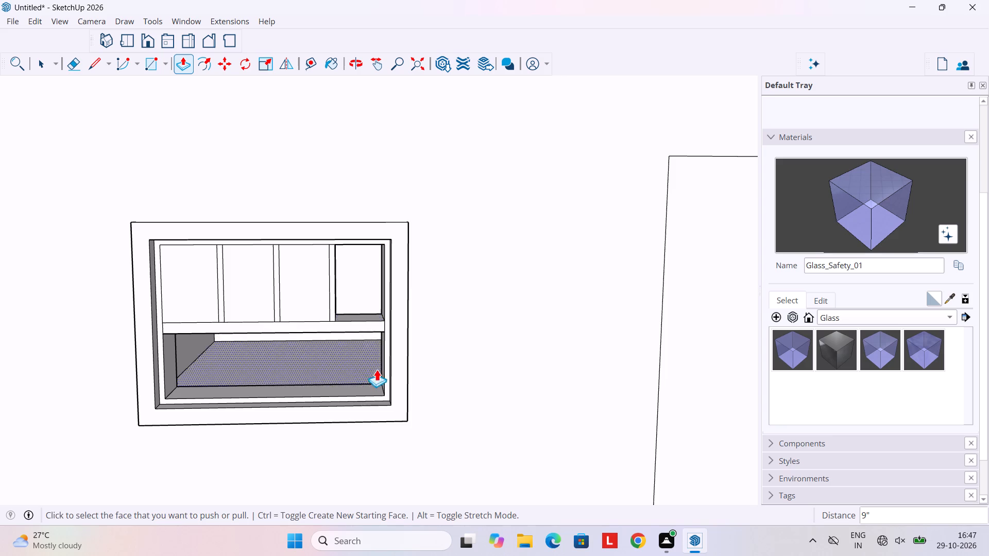
middle_click_drag(289, 351, 422, 407)
scroll(423, 369, "down", 4)
scroll(420, 362, "up", 3)
middle_click_drag(410, 350, 367, 308)
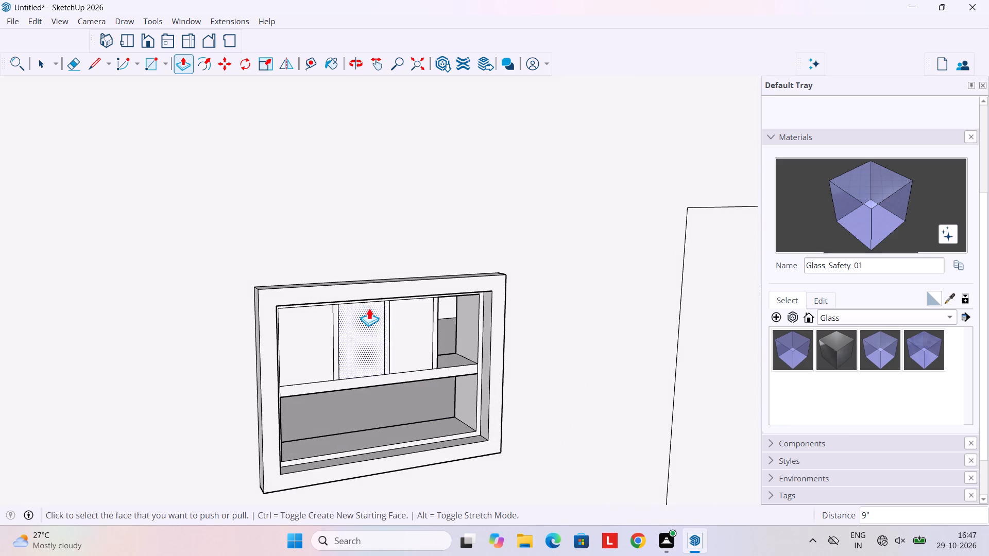
left_click(414, 344)
scroll(402, 320, "up", 1)
middle_click_drag(402, 319, 374, 306)
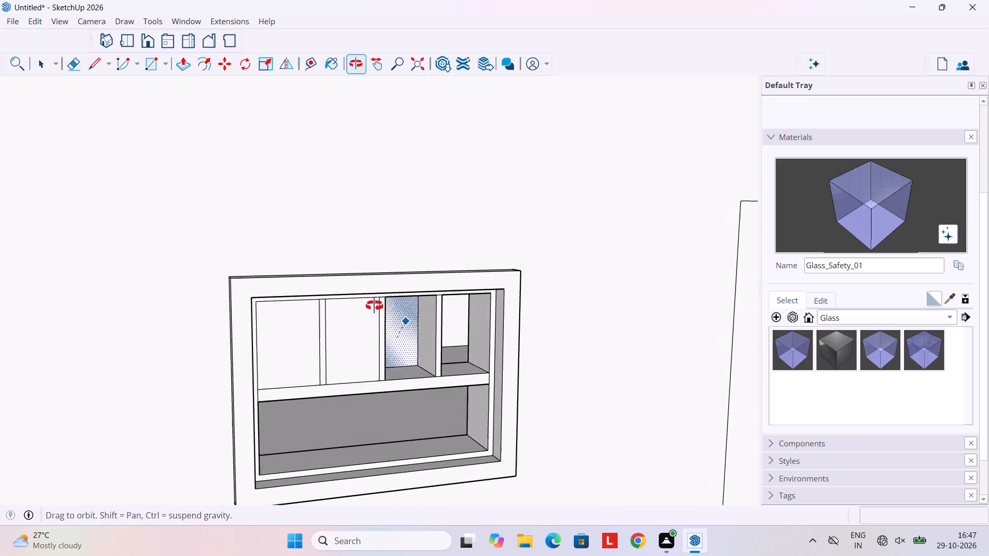
middle_click_drag(374, 306, 372, 304)
middle_click_drag(398, 310, 354, 310)
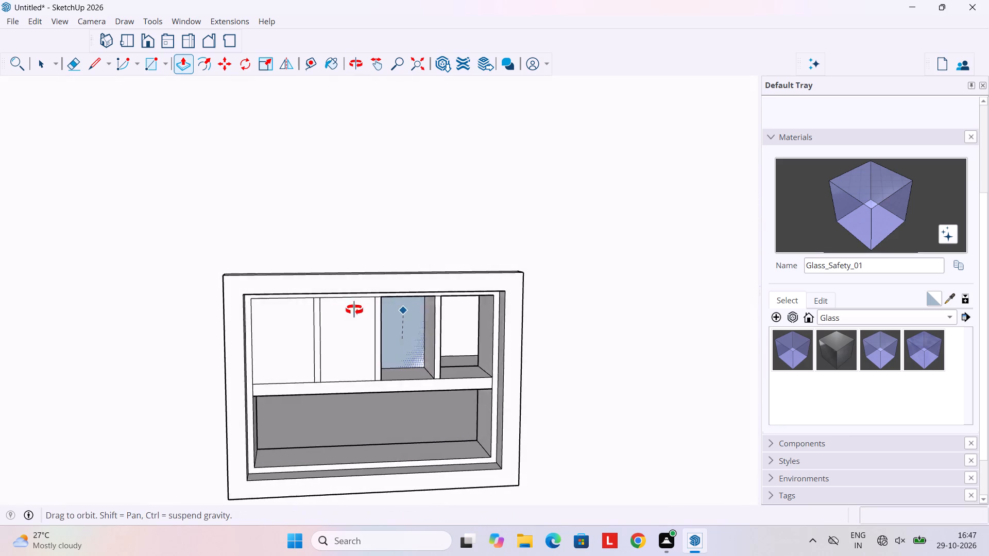
middle_click_drag(354, 310, 340, 308)
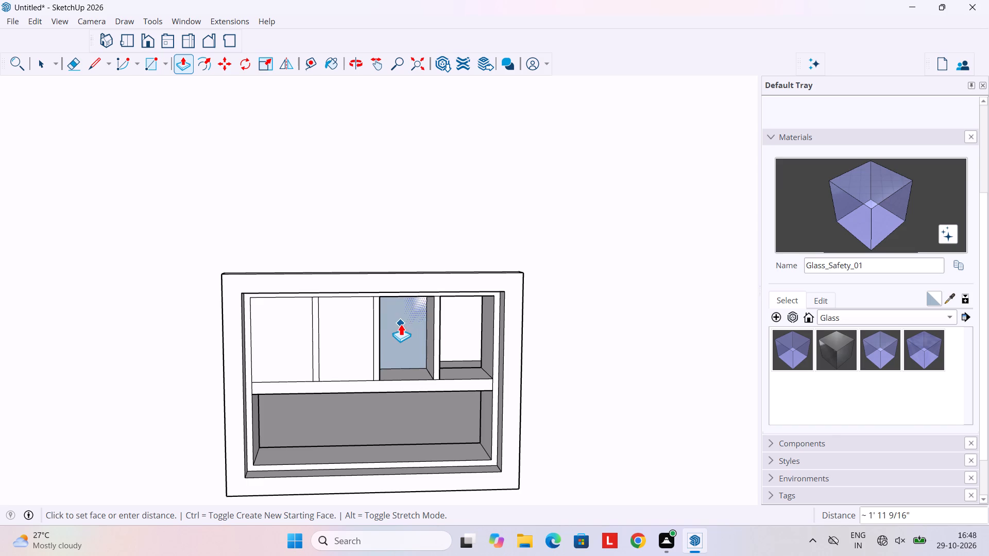
left_click(401, 324)
Push/Pull the two remaining upper panes on the window's left side 9" inward, through the wall.
middle_click_drag(344, 345, 338, 336)
left_click(341, 352)
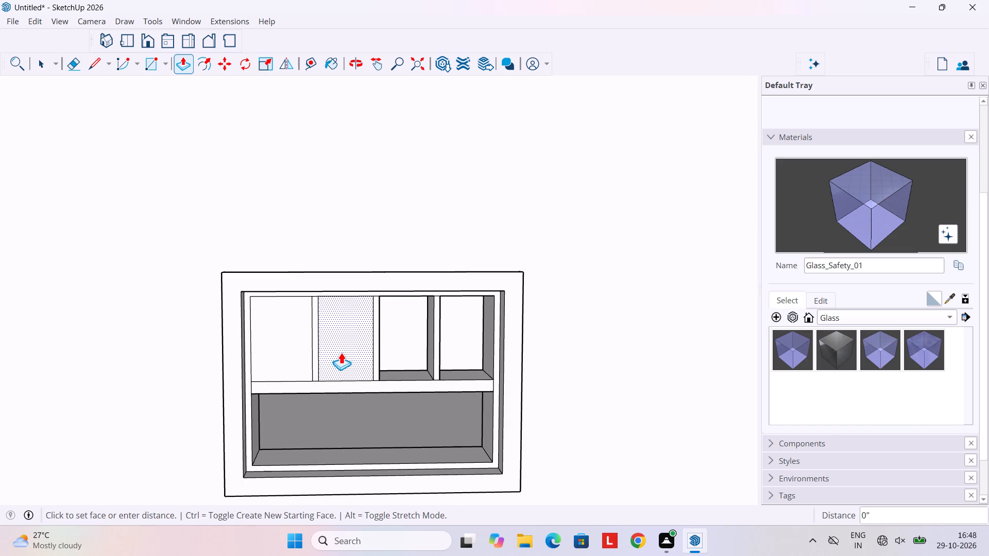
left_click(332, 335)
middle_click_drag(312, 343, 332, 371)
left_click(295, 362)
left_click(288, 343)
Examine the window's frame, mullions and pane openings on the house wall from several angles.
scroll(291, 343, "down", 5)
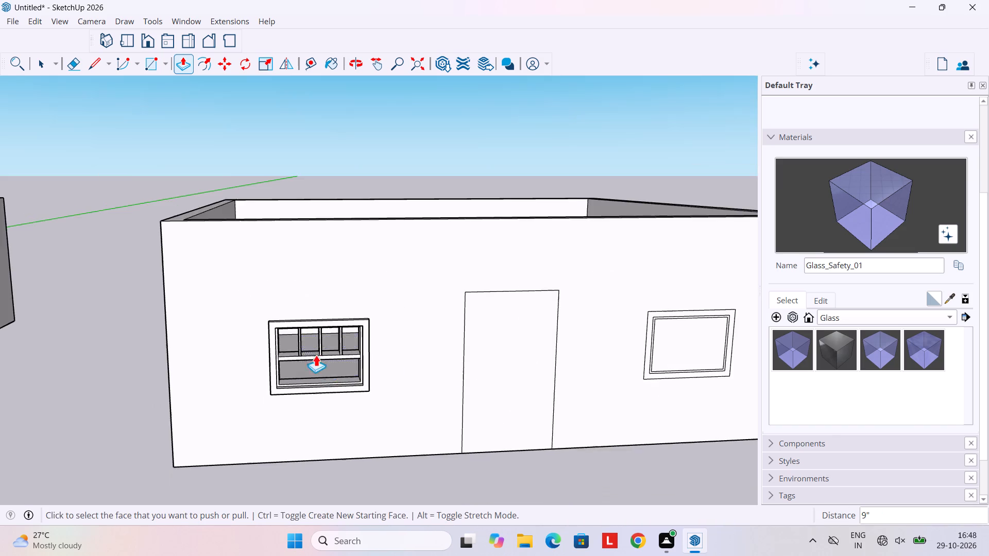
middle_click_drag(330, 364, 327, 318)
scroll(328, 320, "up", 2)
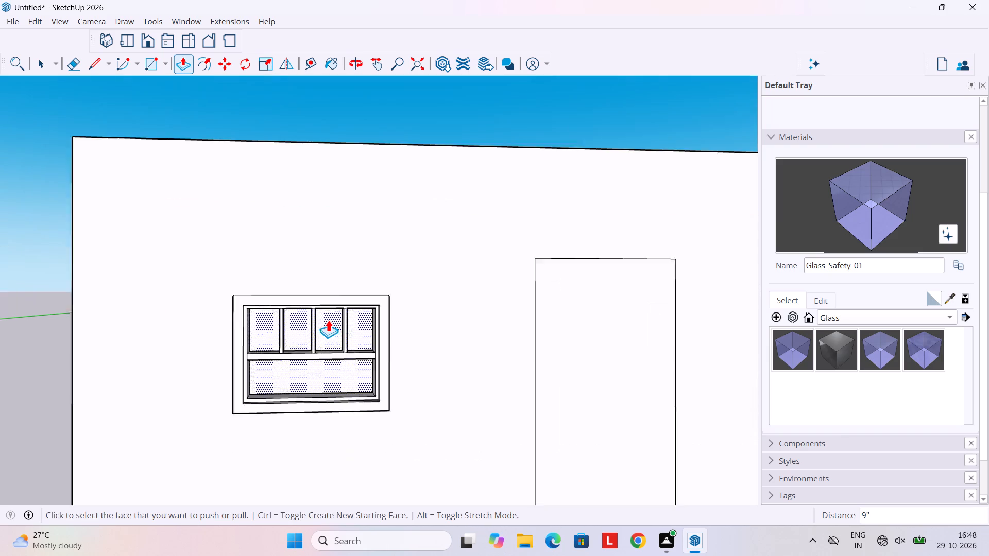
scroll(328, 320, "up", 4)
scroll(328, 320, "down", 5)
scroll(336, 325, "up", 3)
middle_click_drag(376, 328, 457, 344)
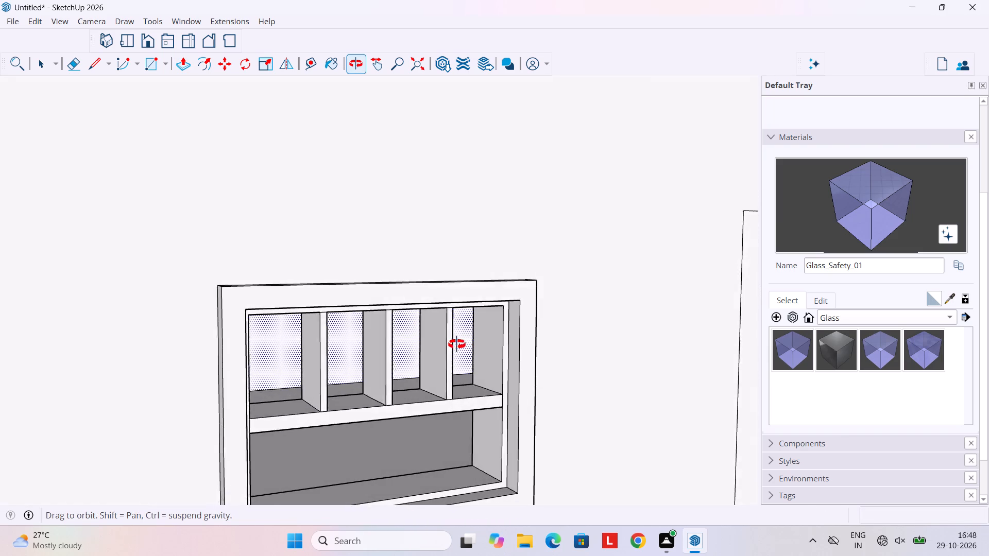
middle_click_drag(457, 344, 475, 338)
scroll(475, 337, "down", 5)
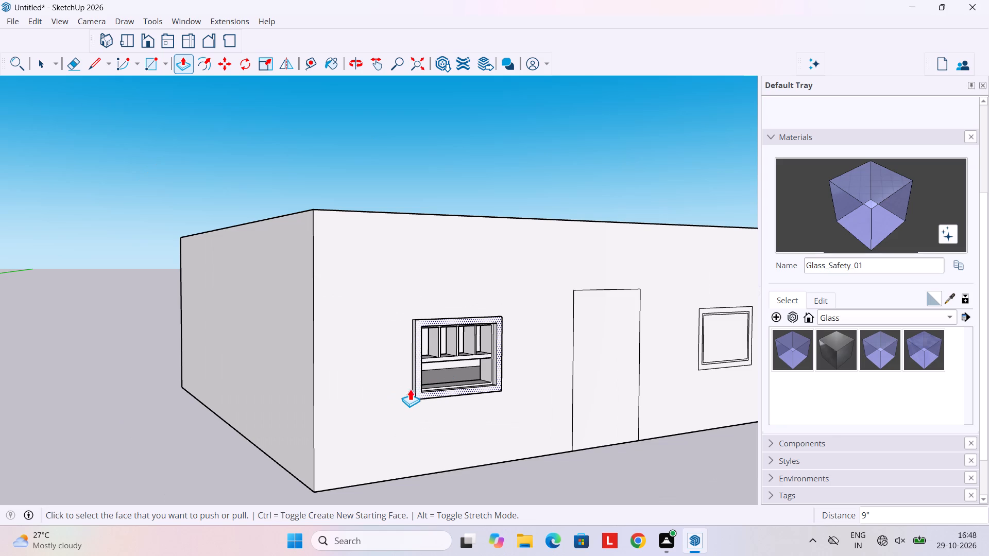
scroll(433, 377, "up", 1)
middle_click_drag(431, 400, 385, 478)
middle_click_drag(451, 398, 394, 440)
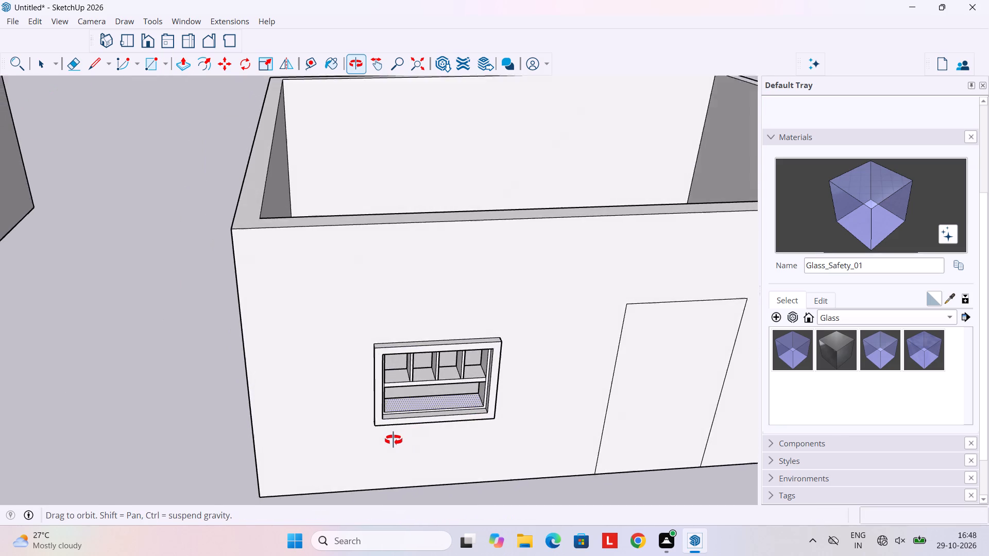
middle_click_drag(394, 440, 351, 413)
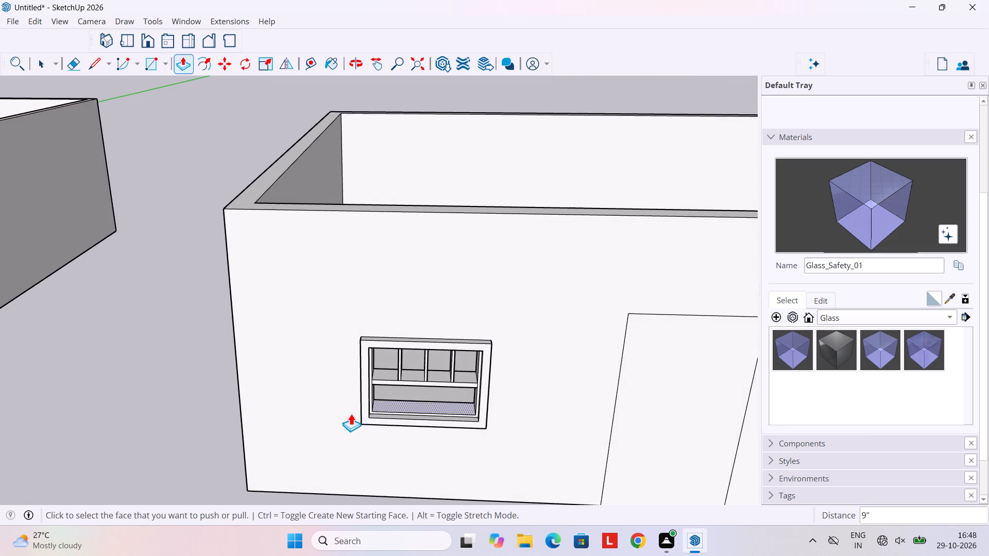
scroll(354, 408, "down", 4)
middle_click_drag(415, 395, 415, 332)
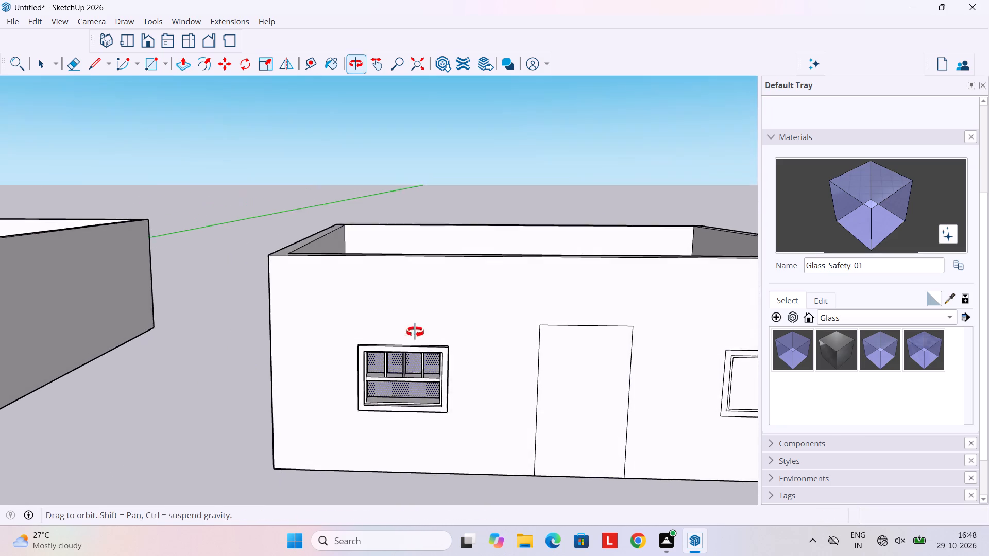
middle_click_drag(415, 332, 415, 331)
middle_click_drag(439, 424, 442, 364)
middle_click_drag(442, 366, 444, 370)
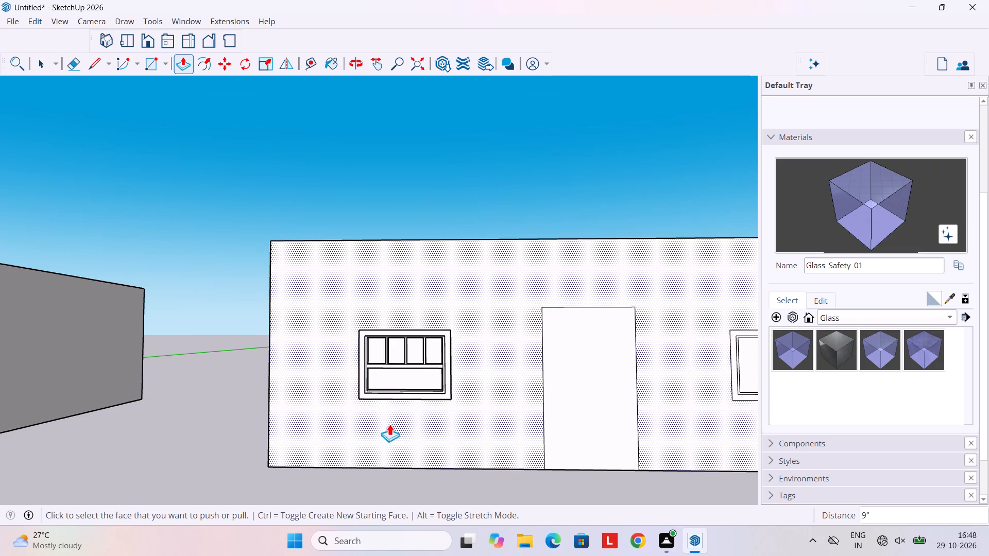
middle_click_drag(436, 437, 212, 437)
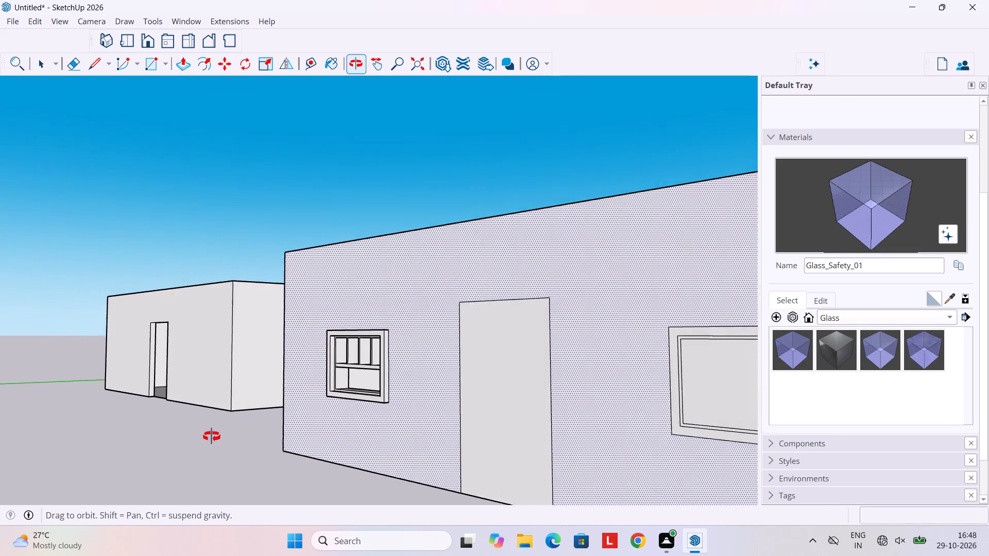
middle_click_drag(212, 437, 202, 441)
scroll(329, 433, "down", 5)
middle_click_drag(328, 432, 468, 439)
middle_click_drag(356, 406, 445, 422)
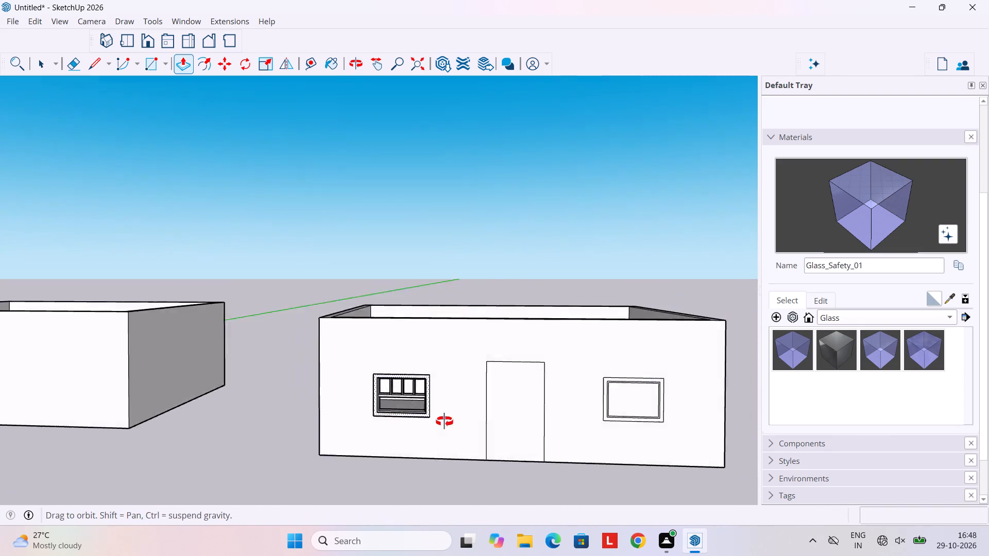
middle_click_drag(445, 422, 469, 427)
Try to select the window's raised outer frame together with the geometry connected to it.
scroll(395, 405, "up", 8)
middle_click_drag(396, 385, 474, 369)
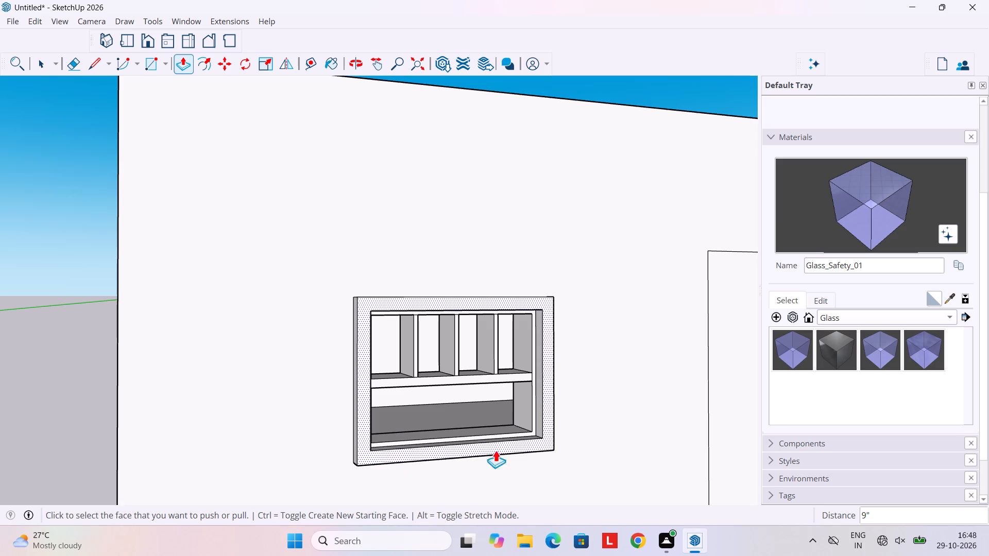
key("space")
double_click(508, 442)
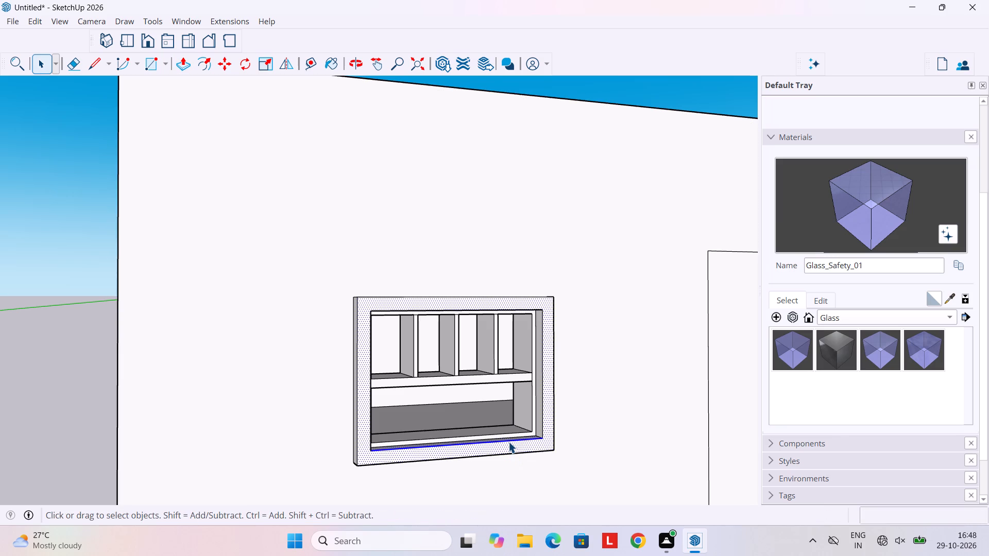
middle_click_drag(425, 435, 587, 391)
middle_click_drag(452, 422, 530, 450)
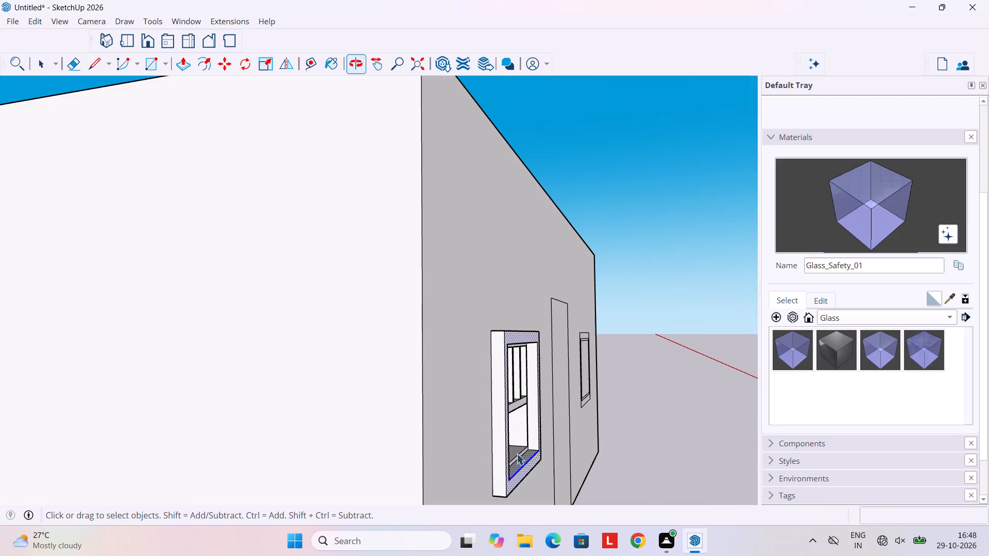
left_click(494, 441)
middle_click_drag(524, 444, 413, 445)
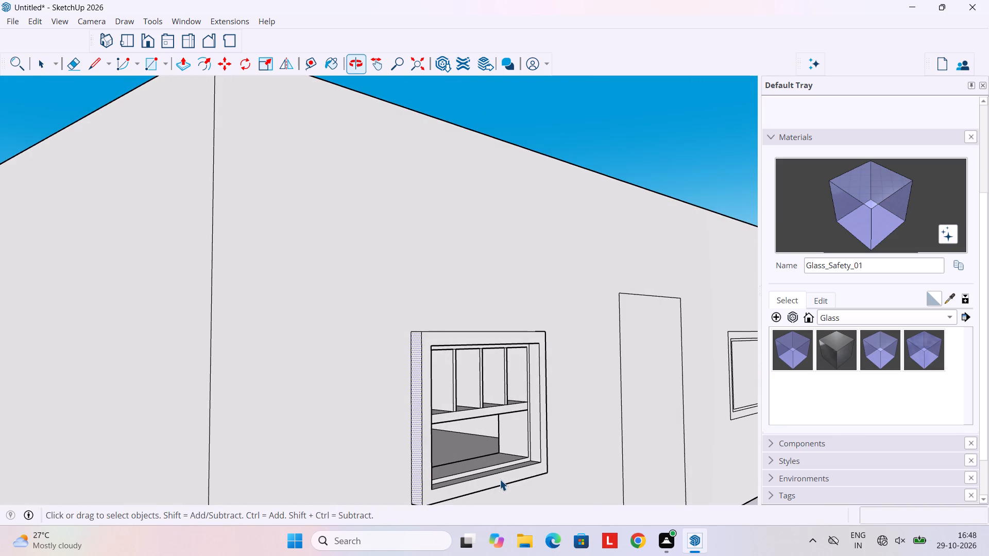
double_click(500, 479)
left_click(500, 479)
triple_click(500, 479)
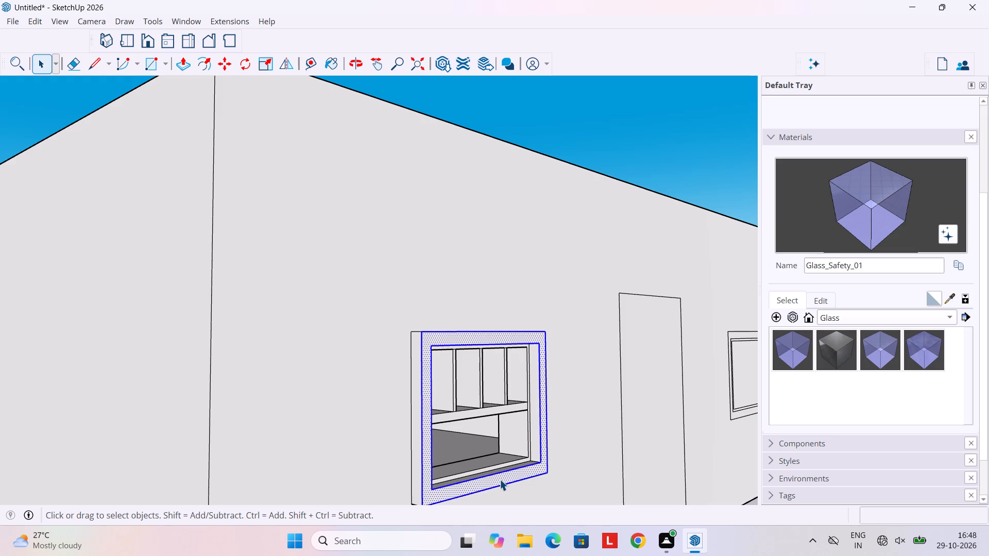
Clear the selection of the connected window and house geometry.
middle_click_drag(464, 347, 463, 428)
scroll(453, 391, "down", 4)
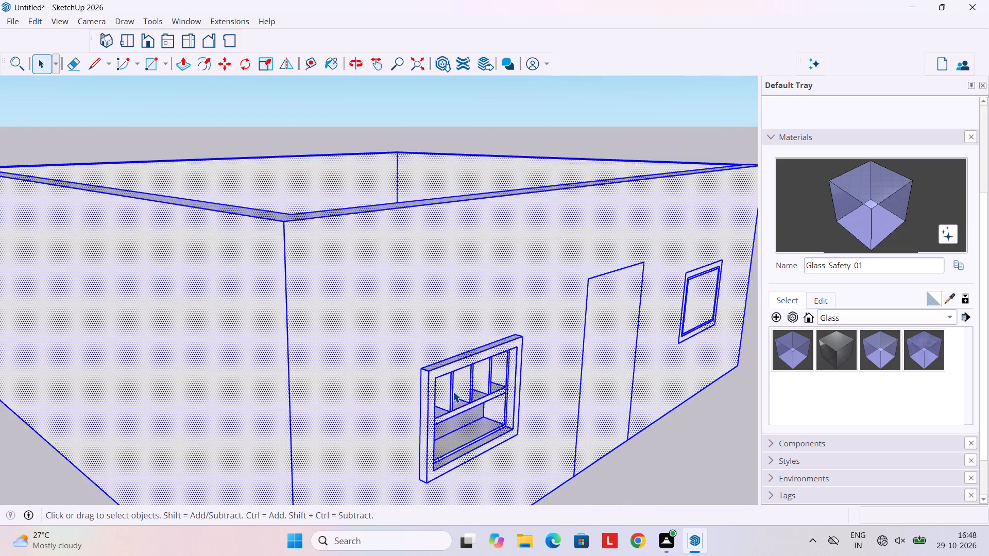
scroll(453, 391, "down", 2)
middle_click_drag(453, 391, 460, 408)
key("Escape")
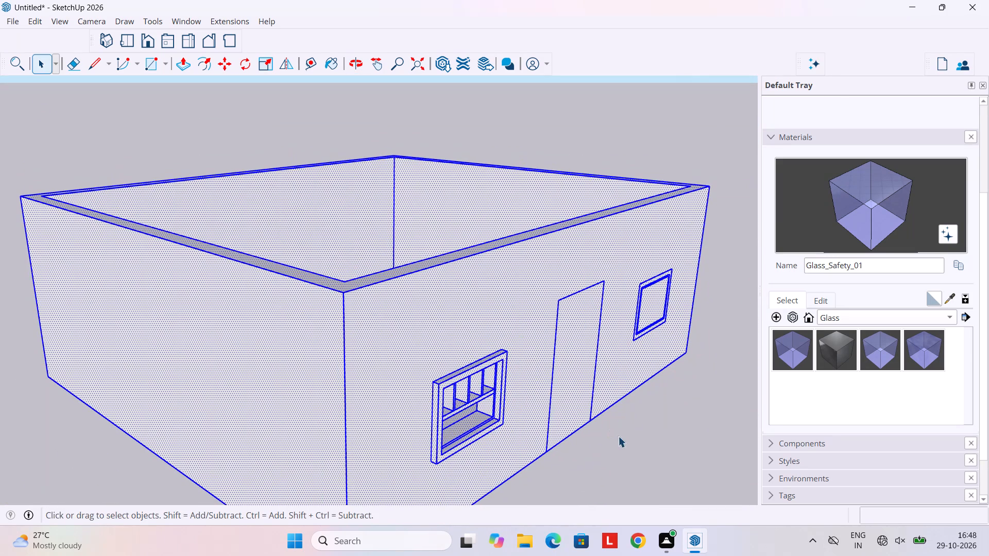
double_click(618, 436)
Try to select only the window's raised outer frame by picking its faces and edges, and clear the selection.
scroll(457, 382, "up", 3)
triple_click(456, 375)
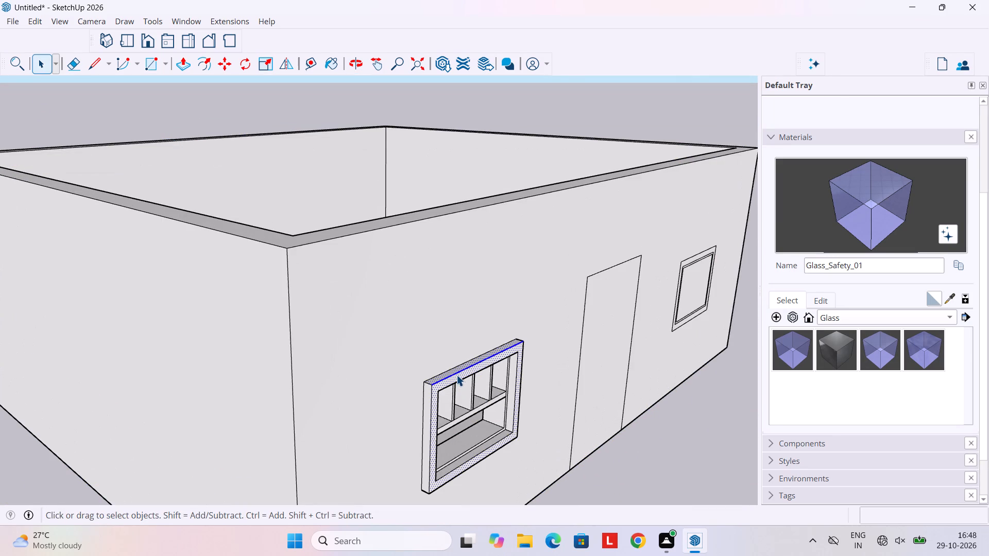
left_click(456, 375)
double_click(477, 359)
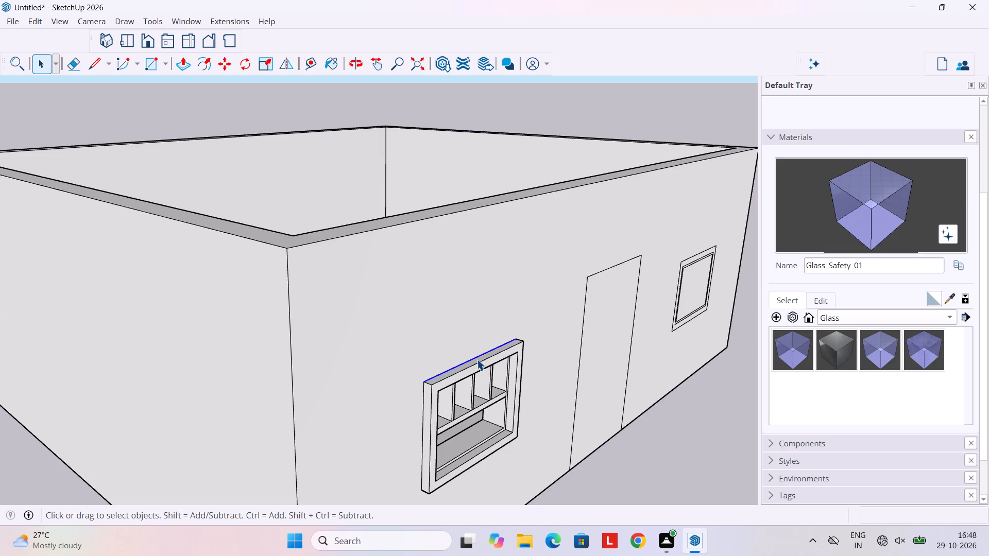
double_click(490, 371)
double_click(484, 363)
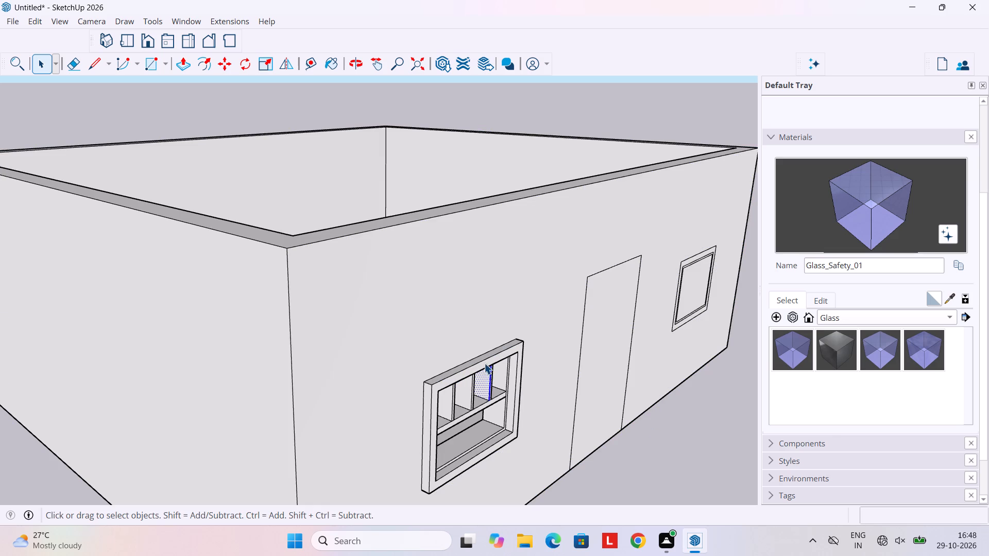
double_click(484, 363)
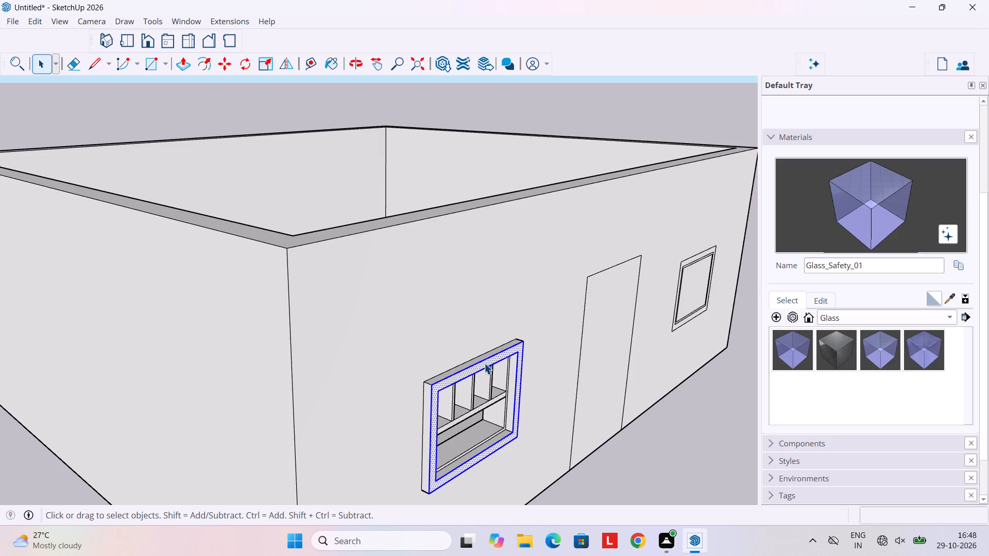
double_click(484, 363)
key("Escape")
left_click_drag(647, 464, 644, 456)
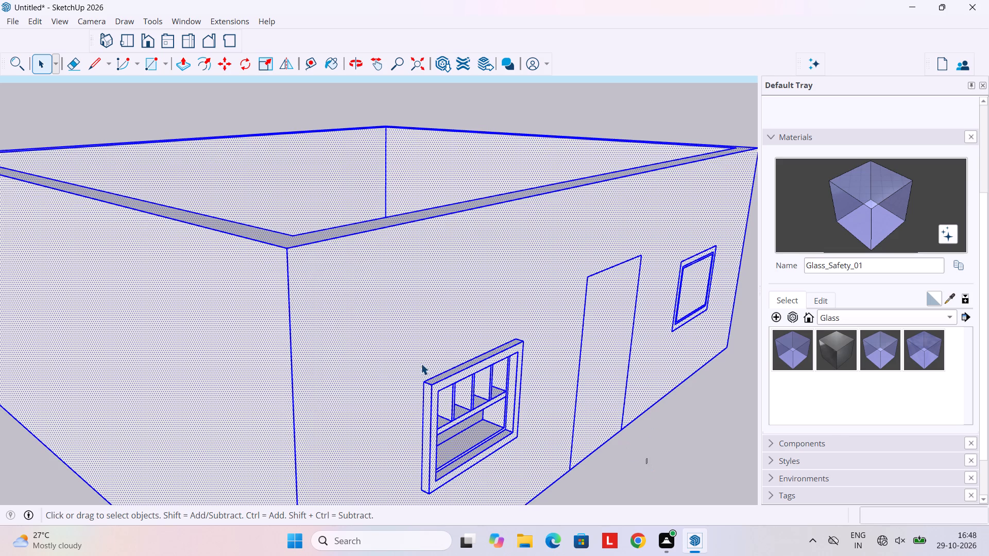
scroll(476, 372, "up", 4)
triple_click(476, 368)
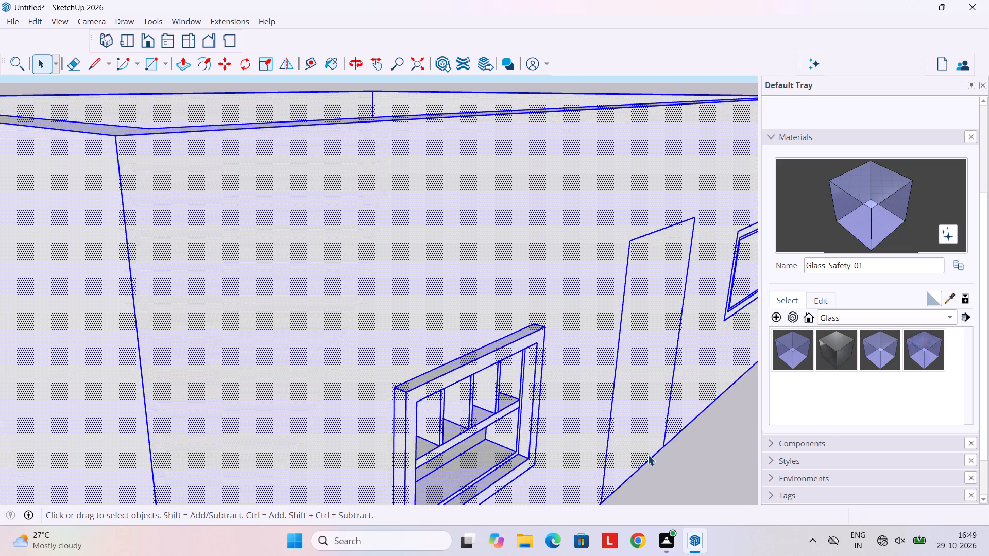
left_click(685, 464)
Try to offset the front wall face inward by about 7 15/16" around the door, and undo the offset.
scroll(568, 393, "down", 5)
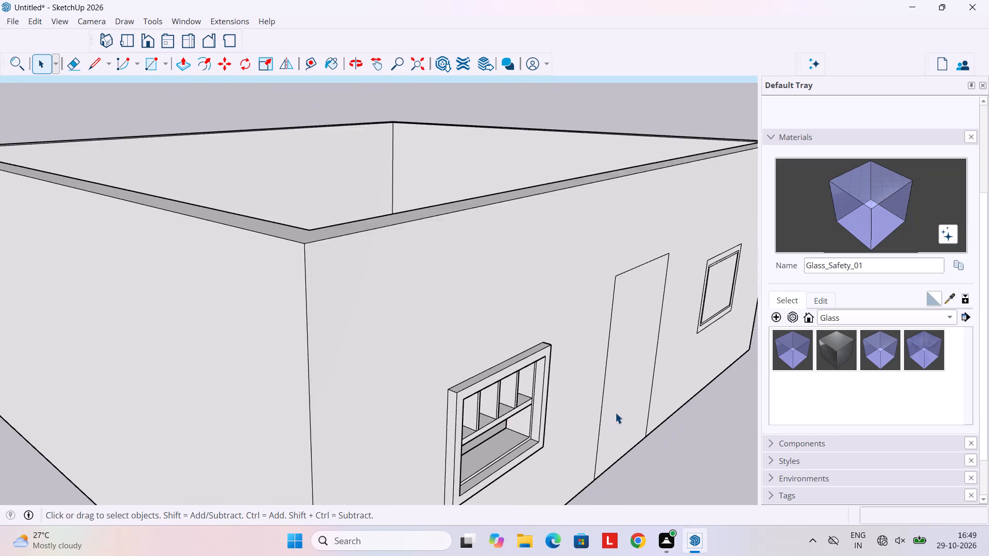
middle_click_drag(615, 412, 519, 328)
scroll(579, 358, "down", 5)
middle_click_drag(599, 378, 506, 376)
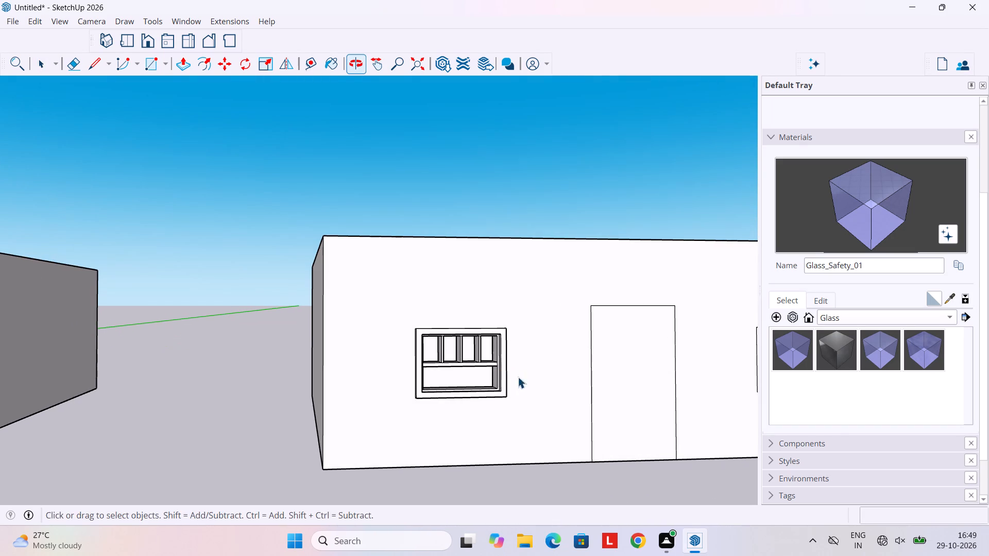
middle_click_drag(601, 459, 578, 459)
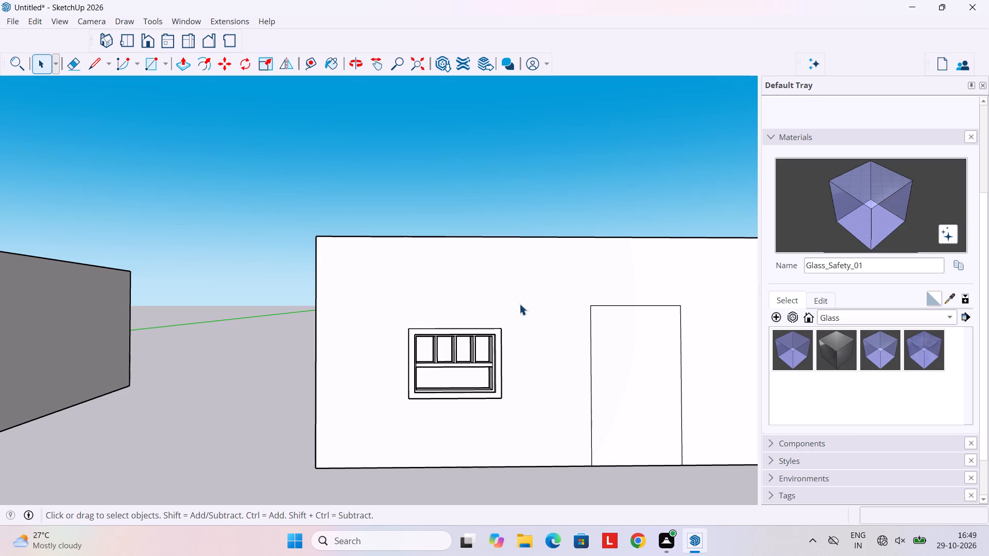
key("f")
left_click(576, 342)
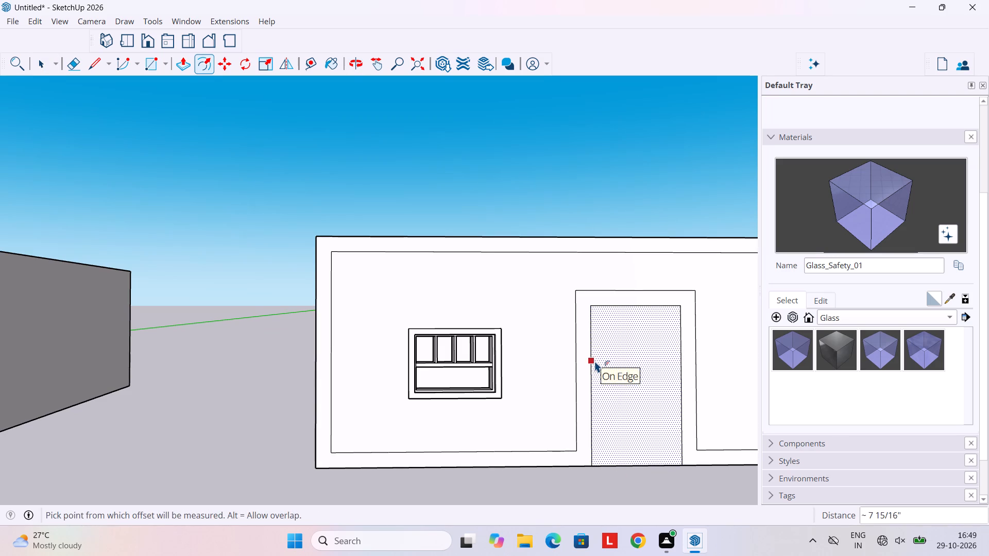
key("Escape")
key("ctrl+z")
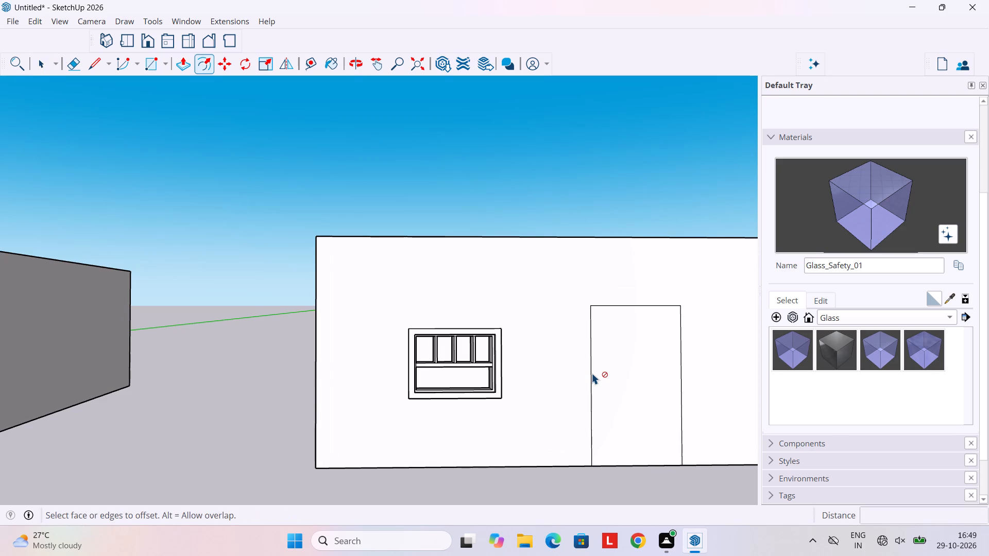
Make a group of the first window's front frame face and the selected geometry at its lower inner edge.
scroll(592, 373, "up", 3)
scroll(592, 373, "down", 4)
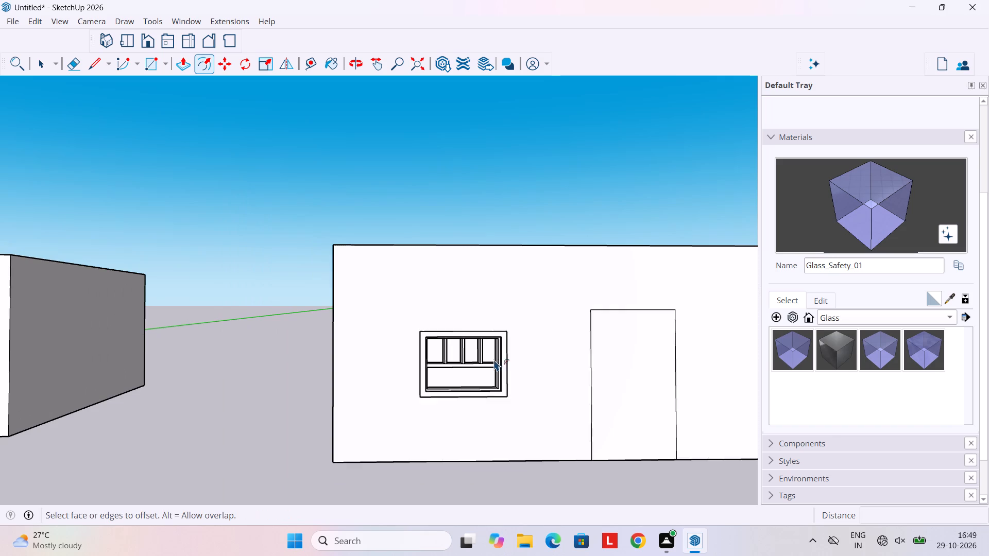
scroll(486, 364, "up", 3)
key("space")
middle_click_drag(474, 386, 530, 419)
scroll(516, 410, "up", 3)
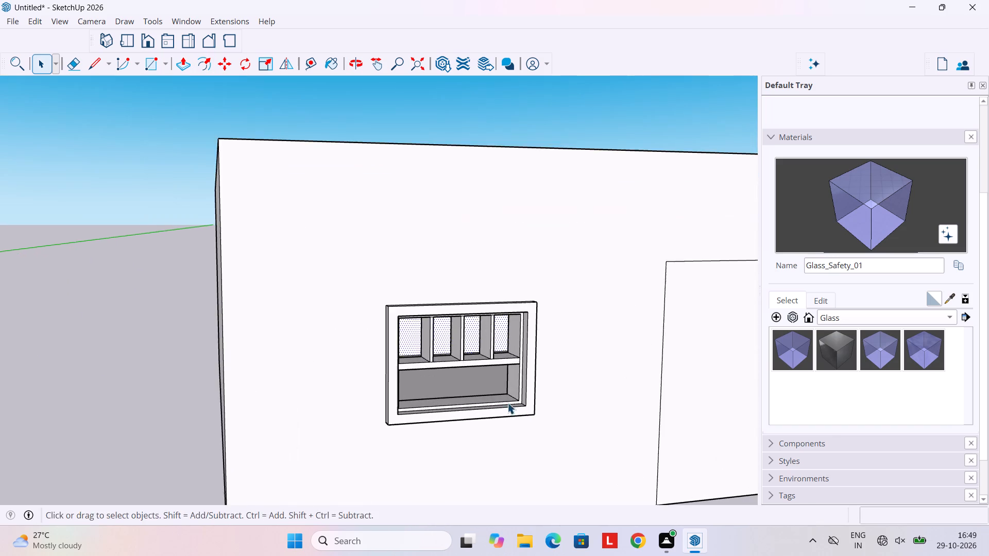
middle_click_drag(507, 403, 548, 427)
double_click(499, 400)
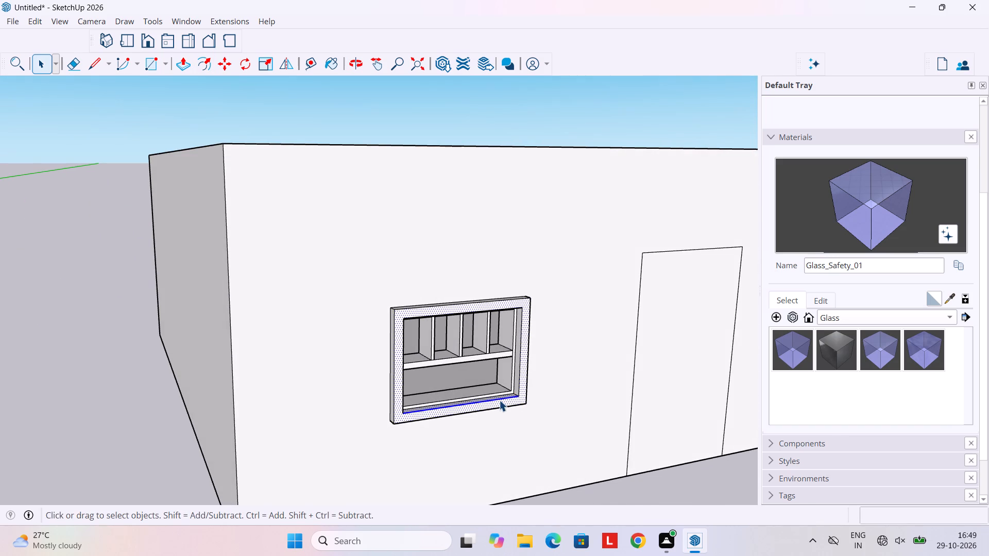
right_click(499, 400)
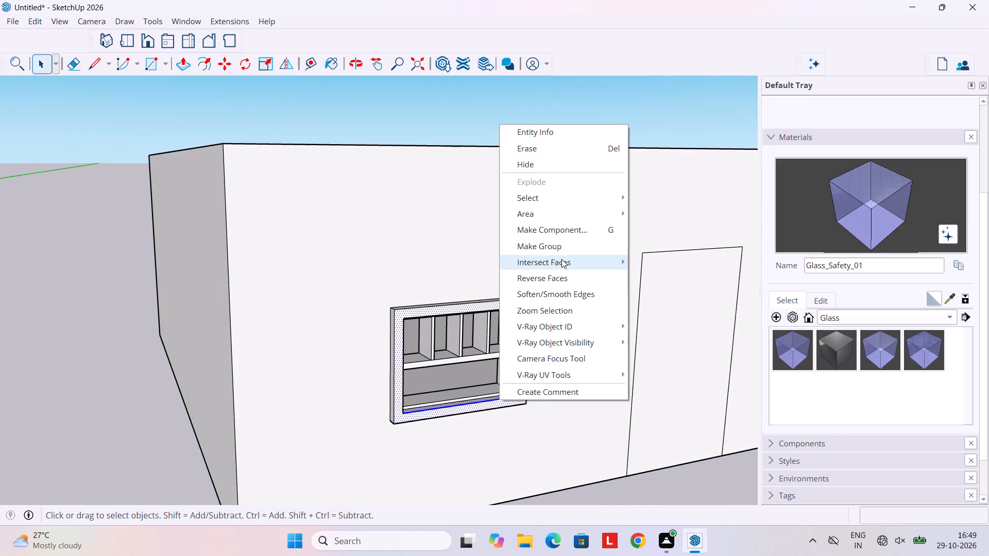
left_click(551, 249)
scroll(437, 385, "up", 3)
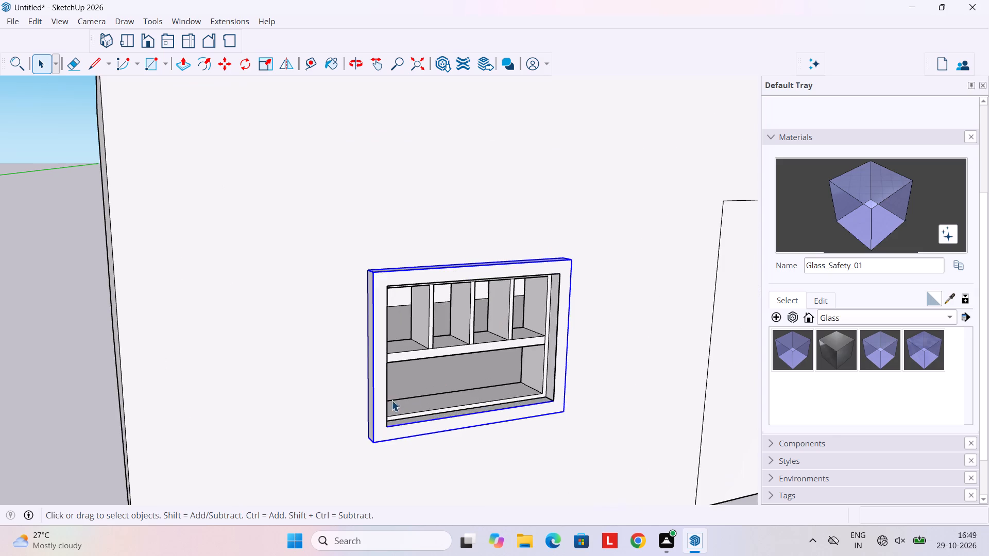
Move the frame group 3" back toward the wall, using its lower outer corner as the reference.
middle_click_drag(371, 428, 498, 437)
key("m")
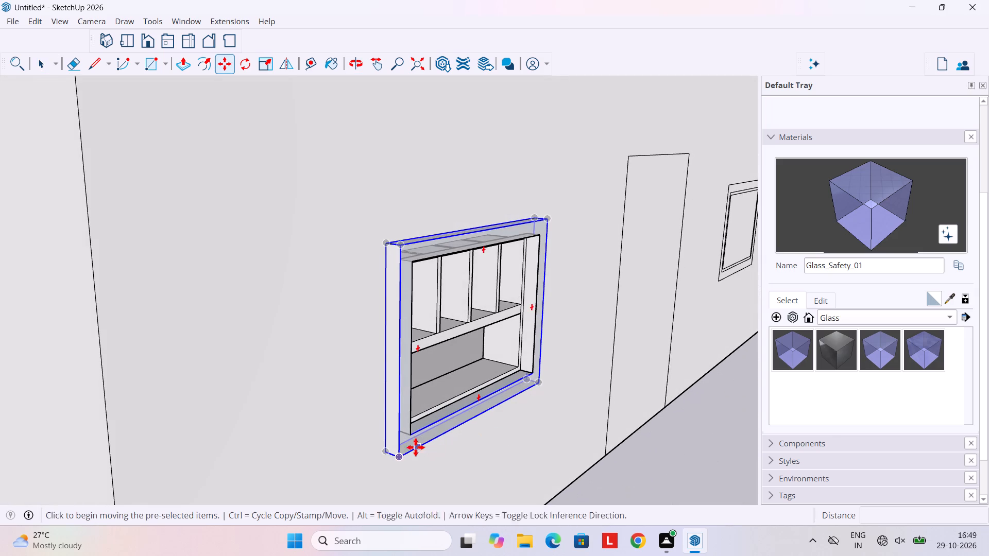
left_click(399, 458)
left_click(388, 453)
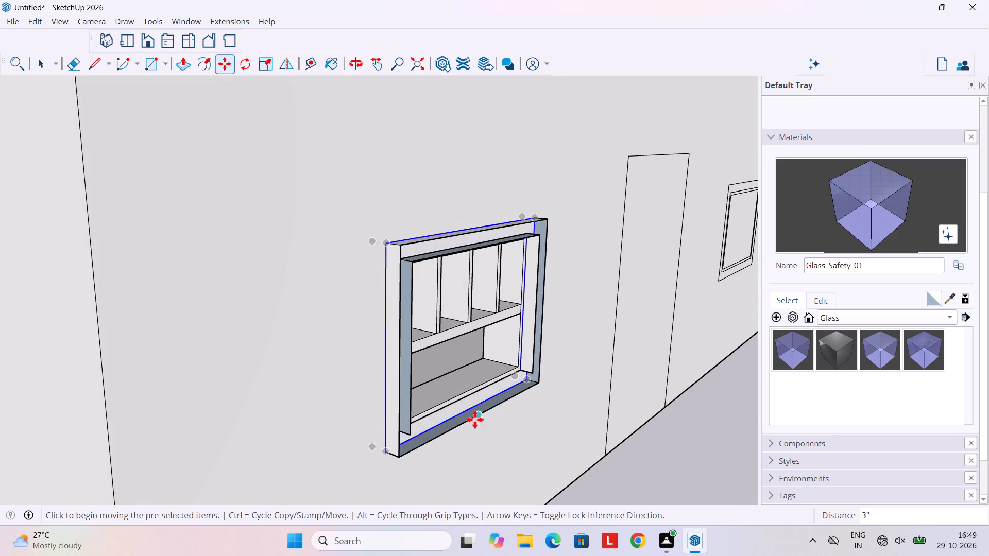
Move the selected frame group deeper into the wall in two further moves, the first by 3".
middle_click_drag(515, 402, 388, 345)
scroll(388, 345, "down", 6)
middle_click_drag(389, 346, 479, 393)
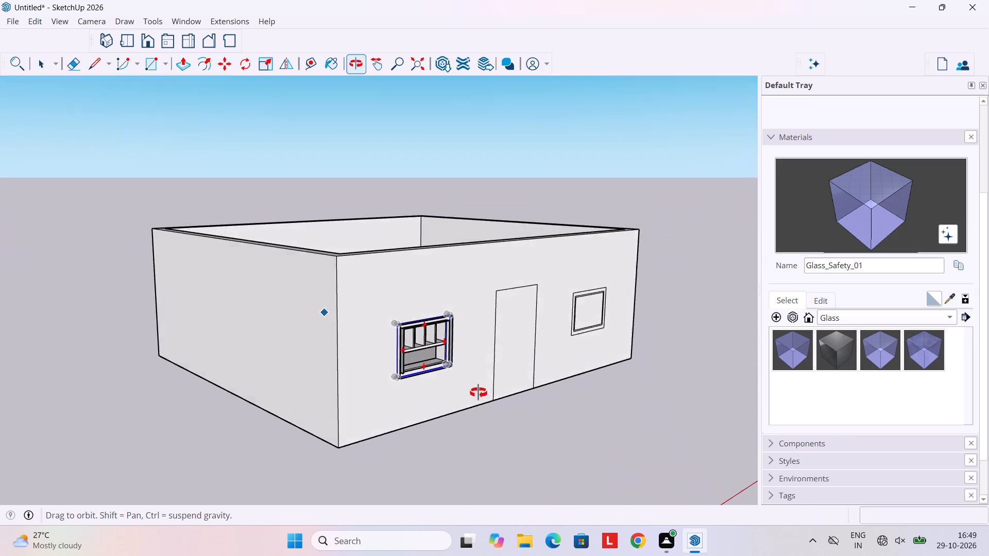
middle_click_drag(479, 393, 490, 398)
scroll(435, 365, "up", 8)
middle_click_drag(428, 343, 508, 362)
scroll(414, 416, "up", 3)
left_click(424, 435)
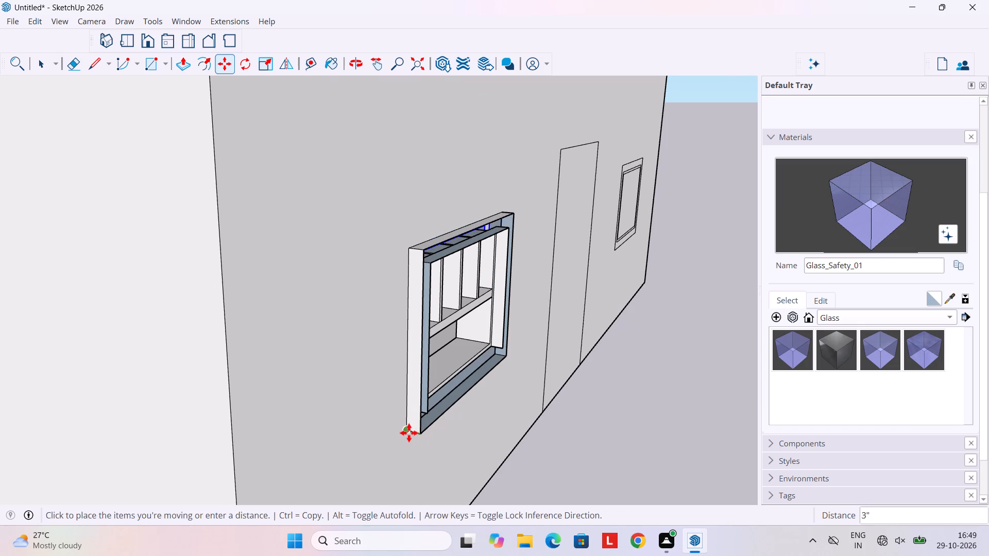
left_click(407, 432)
left_click(423, 433)
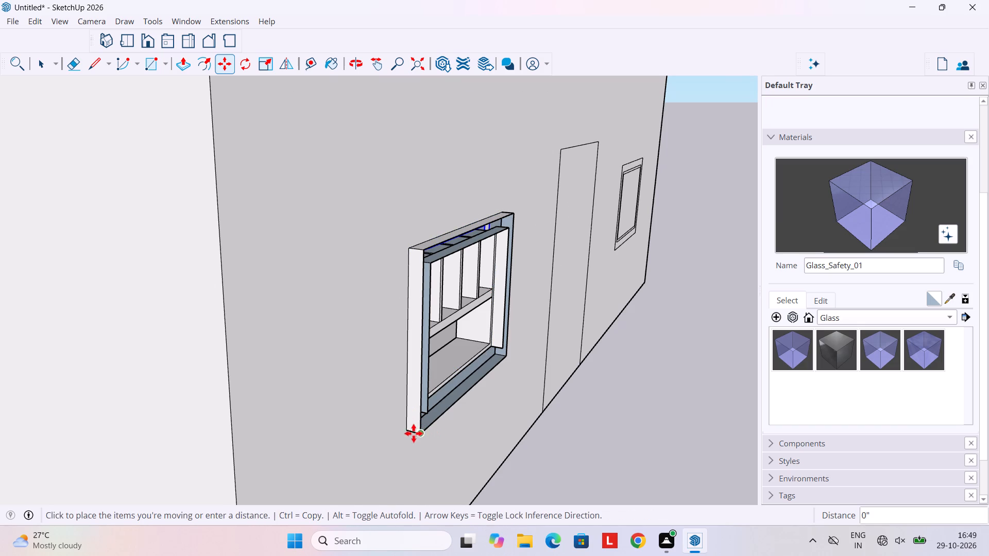
left_click(410, 433)
Examine the moved frame group against the window's mullions and panes from several angles.
middle_click_drag(528, 416, 398, 368)
scroll(395, 367, "down", 5)
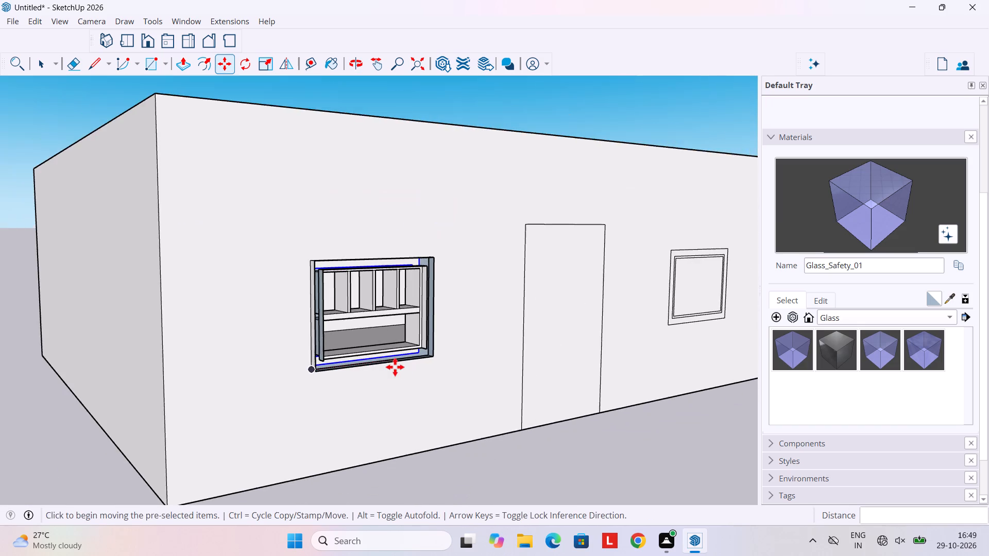
middle_click_drag(411, 376, 380, 286)
middle_click_drag(386, 310, 386, 416)
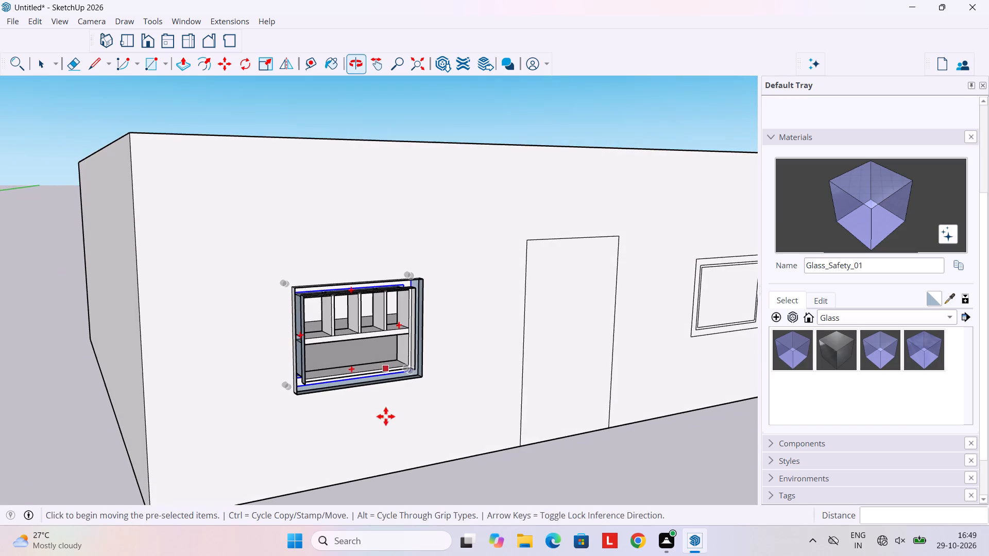
scroll(338, 341, "down", 3)
middle_click_drag(338, 341, 248, 348)
scroll(319, 316, "up", 7)
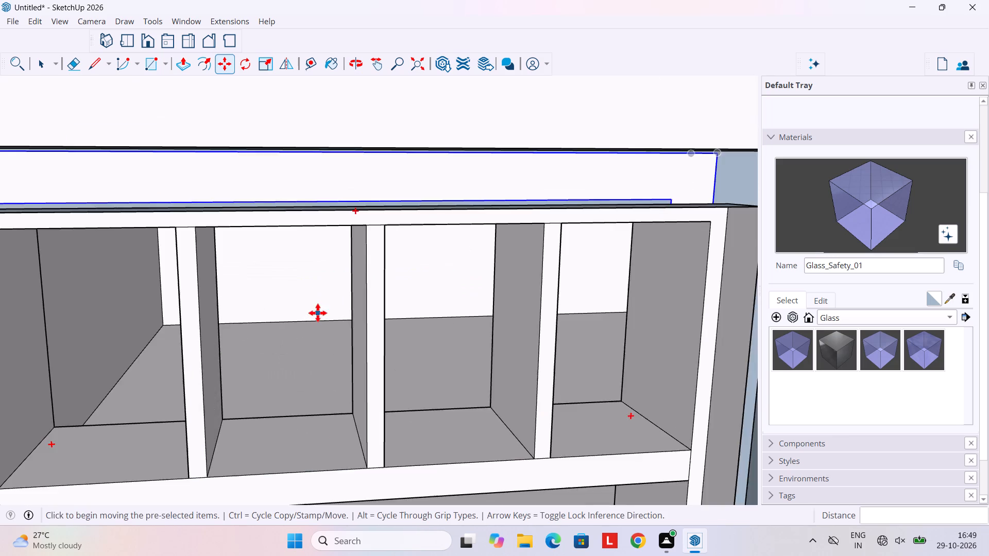
middle_click(318, 313)
scroll(318, 313, "down", 8)
middle_click_drag(318, 312, 384, 331)
scroll(363, 327, "up", 4)
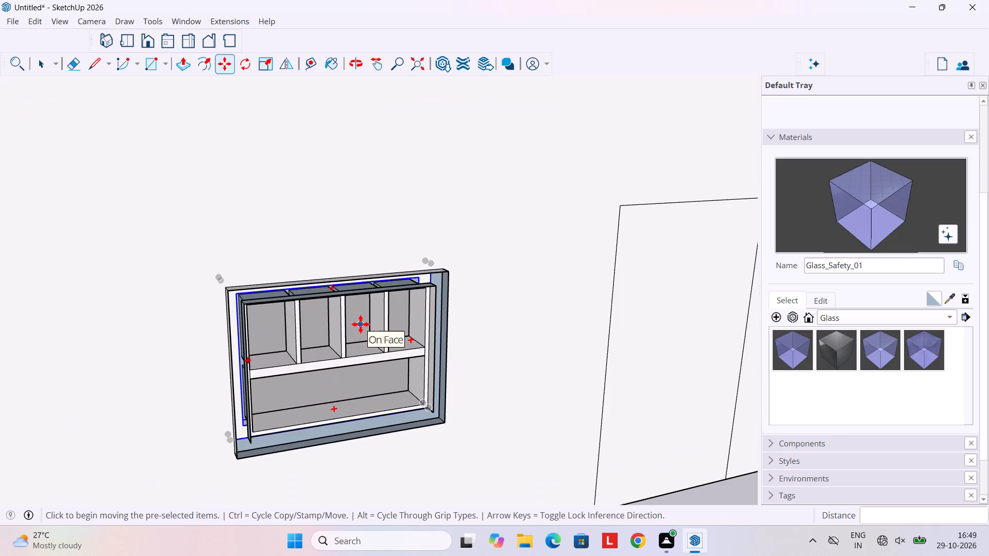
scroll(361, 324, "down", 5)
key("space")
Push/Pull the inner pane of the second window, beyond the door, 9" inward through the wall.
scroll(501, 357, "down", 4)
middle_click_drag(533, 347, 487, 332)
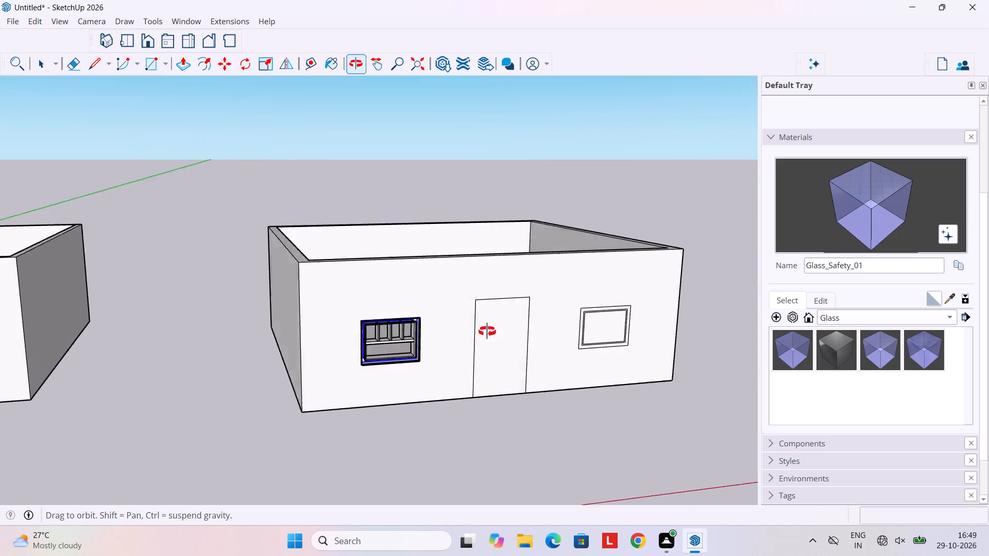
middle_click_drag(487, 332, 464, 327)
scroll(591, 325, "up", 6)
middle_click_drag(632, 325, 530, 330)
scroll(625, 358, "up", 3)
scroll(624, 357, "down", 1)
scroll(624, 357, "up", 1)
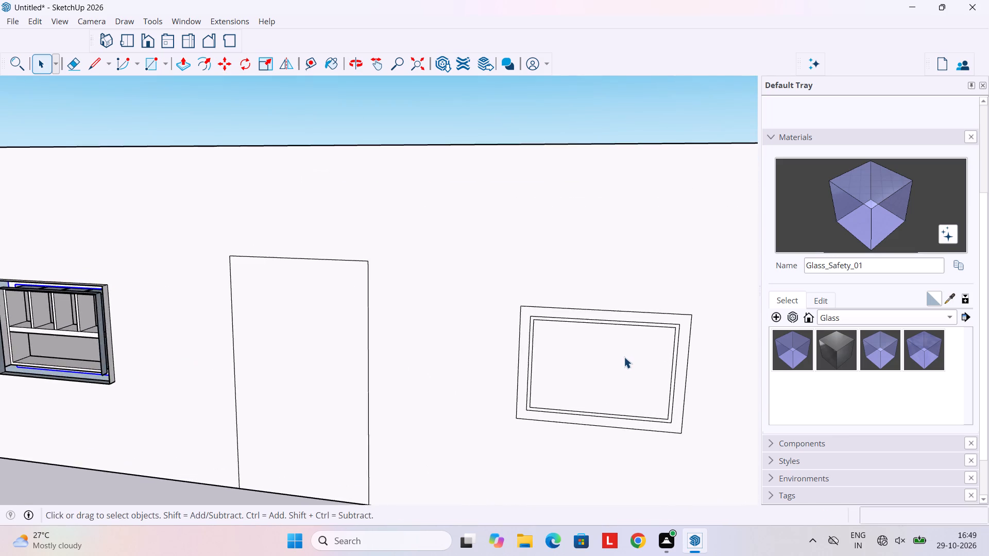
scroll(623, 357, "up", 3)
middle_click_drag(584, 355, 664, 363)
middle_click_drag(602, 361, 640, 347)
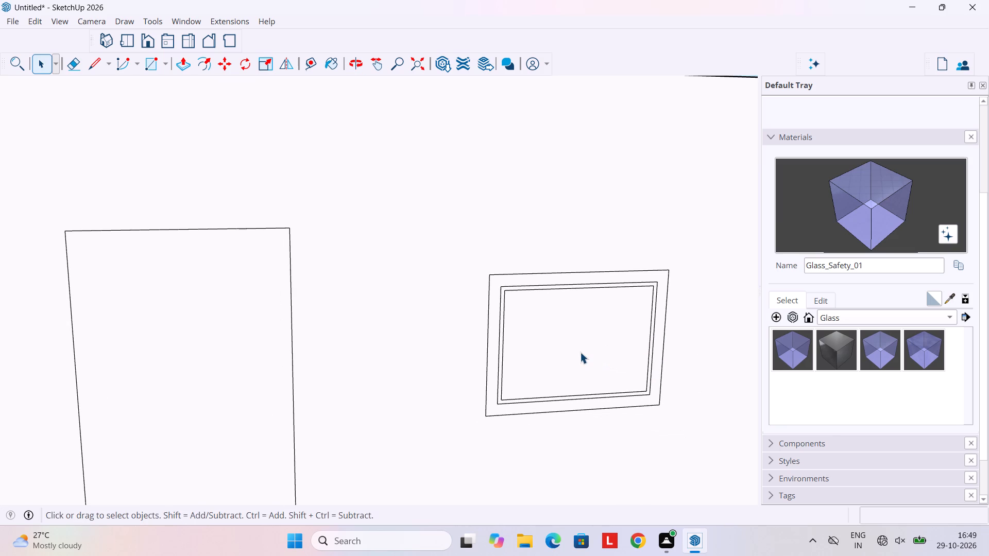
key("p")
left_click(580, 352)
left_click(570, 322)
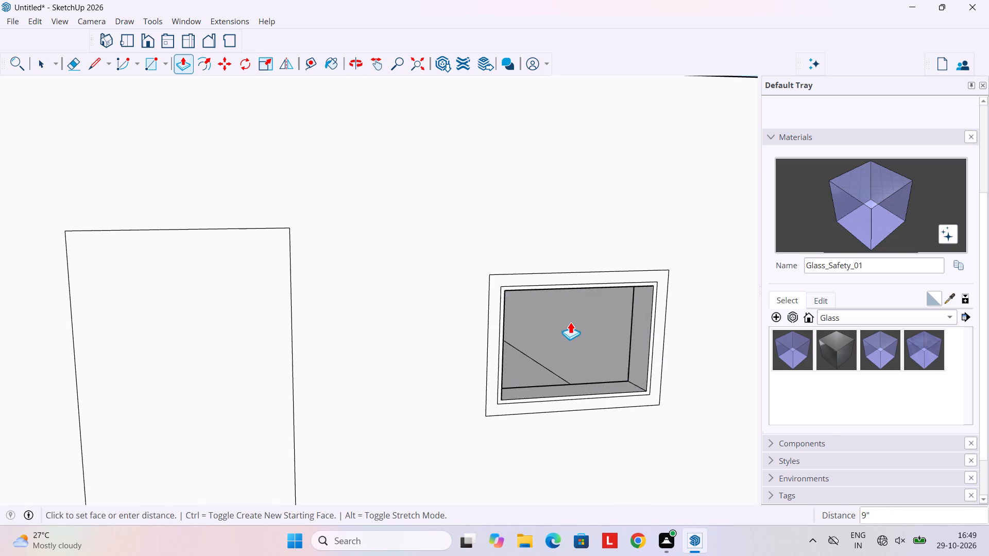
Push/Pull the second window's outer frame face 3" outward from the wall.
middle_click_drag(603, 343, 531, 280)
middle_click_drag(502, 287, 524, 346)
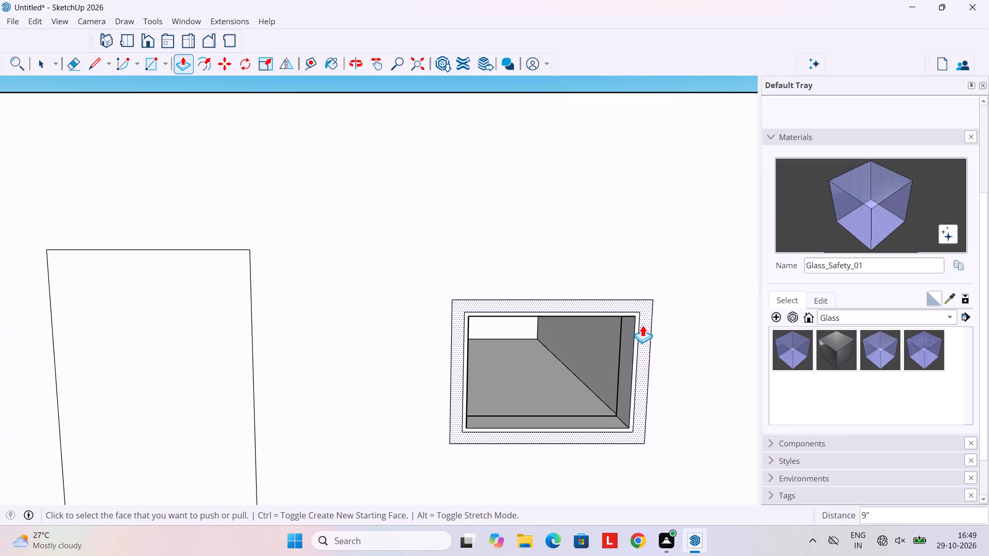
left_click(644, 325)
type("3\"")
key("Return")
Examine the second window's raised frame and cut opening from several angles.
middle_click_drag(610, 318, 589, 258)
middle_click_drag(581, 296, 556, 300)
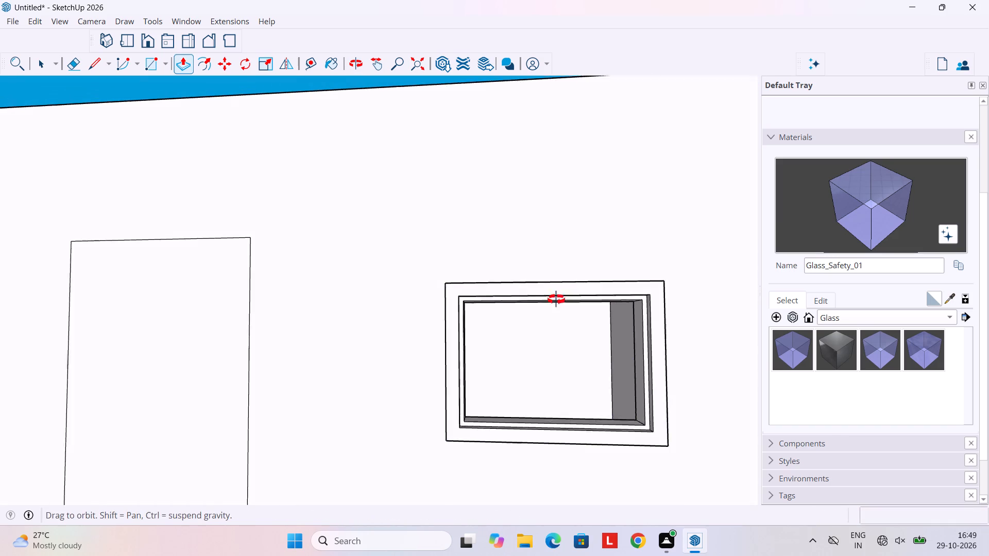
middle_click_drag(556, 300, 448, 318)
middle_click_drag(511, 377, 601, 351)
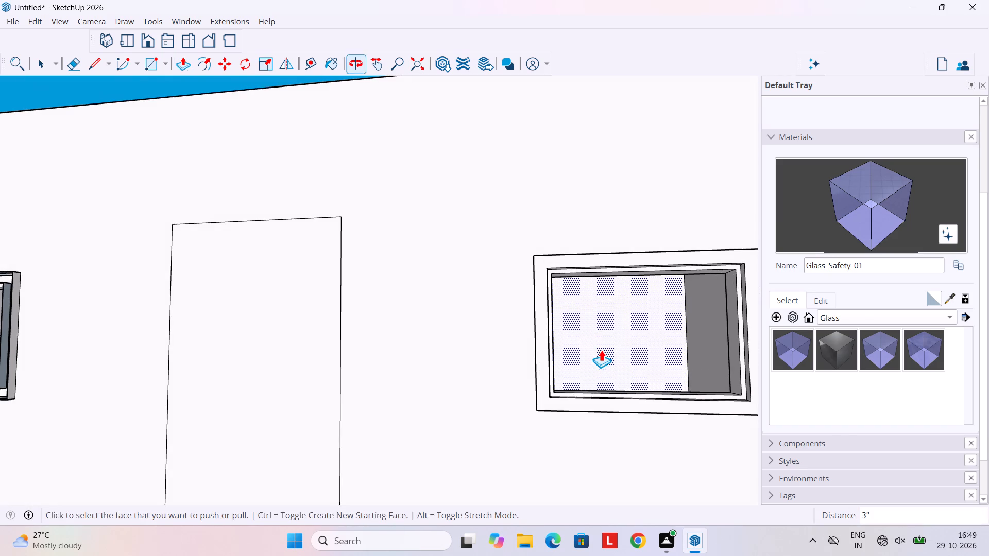
middle_click_drag(601, 350, 570, 355)
middle_click_drag(565, 355, 501, 373)
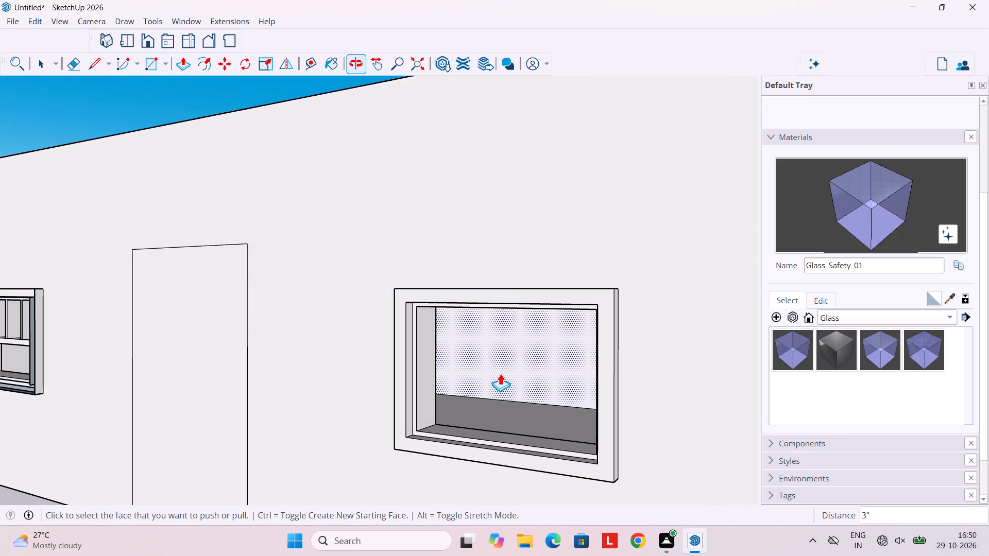
middle_click_drag(568, 386, 611, 360)
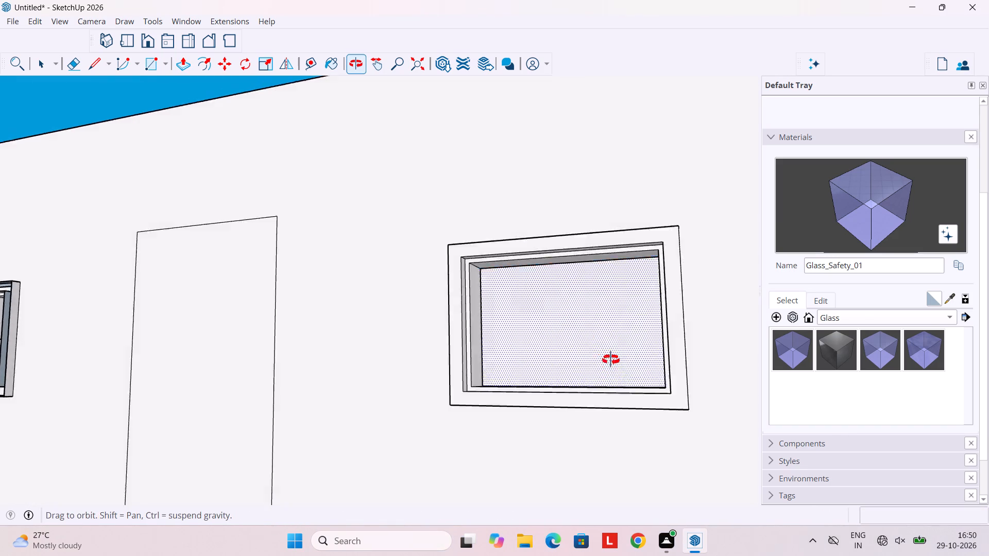
middle_click_drag(611, 360, 619, 385)
Draw a 3' 4" horizontal line across the second window's inner pane, between the midpoints of its side edges.
key("l")
scroll(574, 370, "up", 3)
scroll(349, 335, "down", 4)
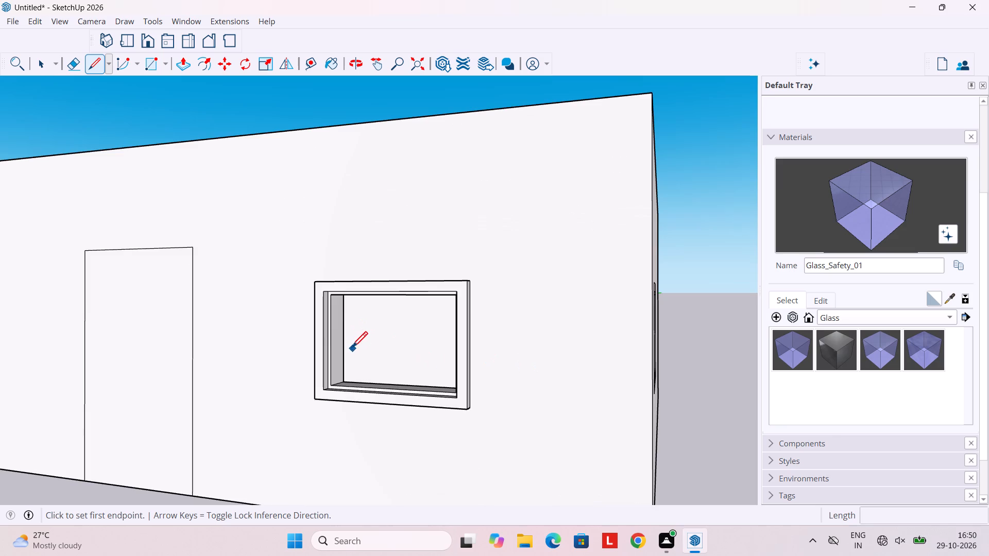
scroll(332, 341, "up", 3)
left_click(332, 341)
middle_click_drag(407, 354, 416, 354)
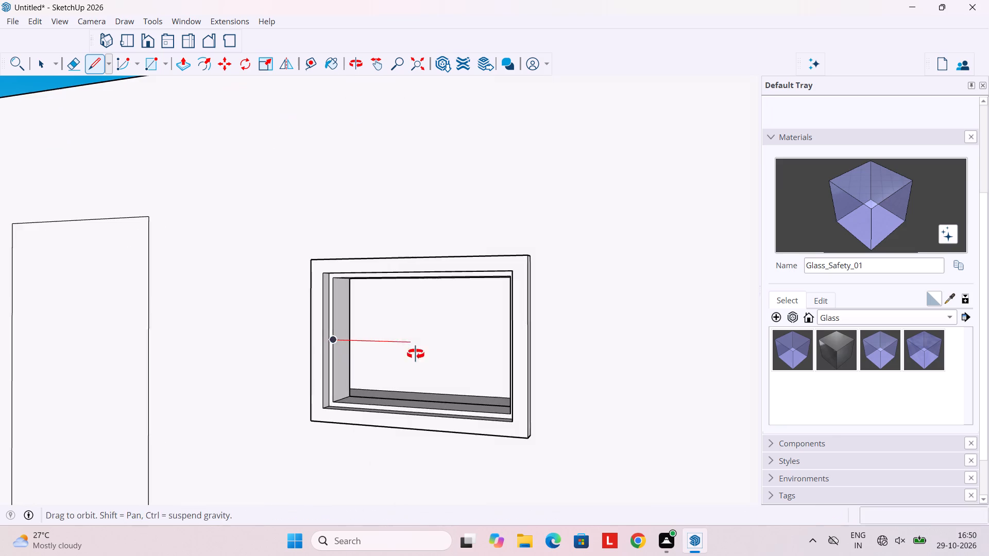
middle_click_drag(416, 354, 536, 351)
left_click(693, 336)
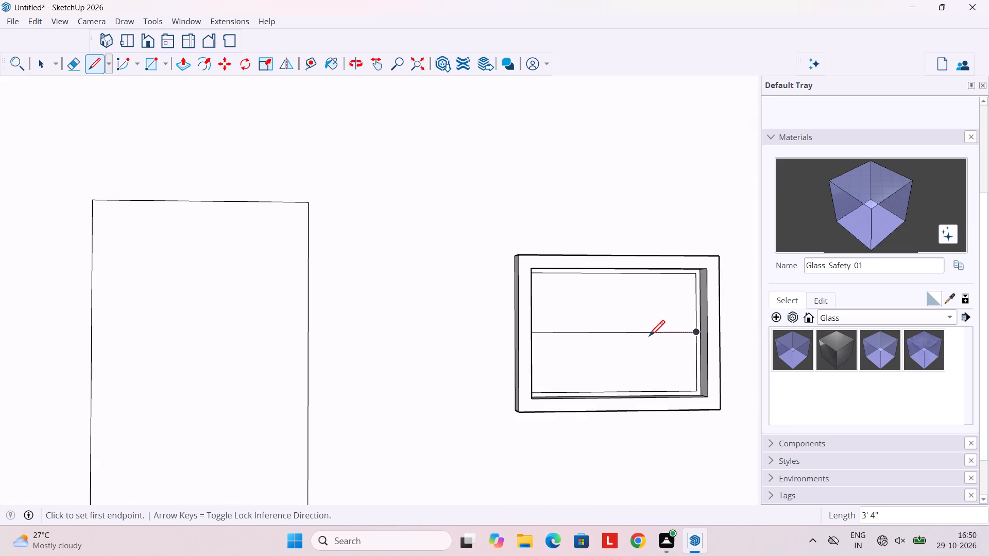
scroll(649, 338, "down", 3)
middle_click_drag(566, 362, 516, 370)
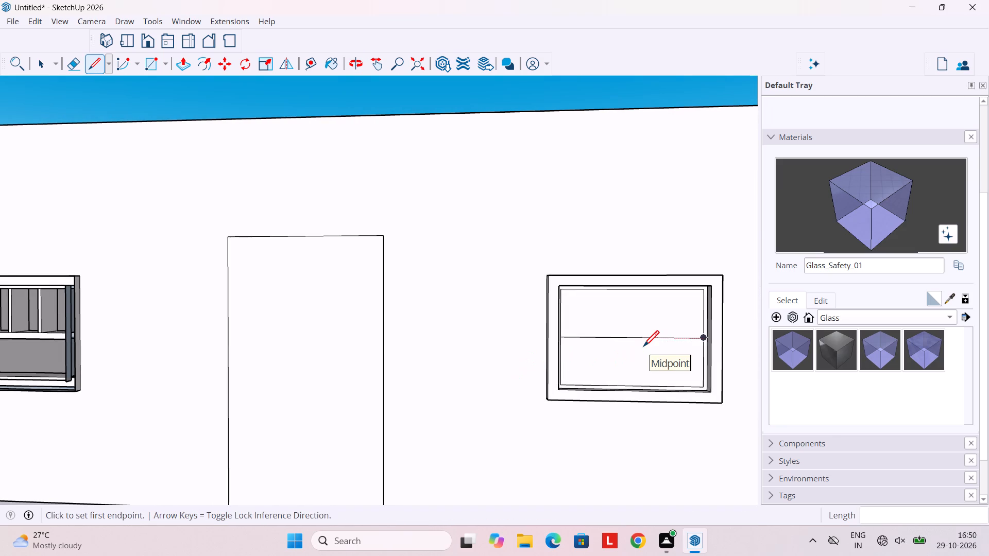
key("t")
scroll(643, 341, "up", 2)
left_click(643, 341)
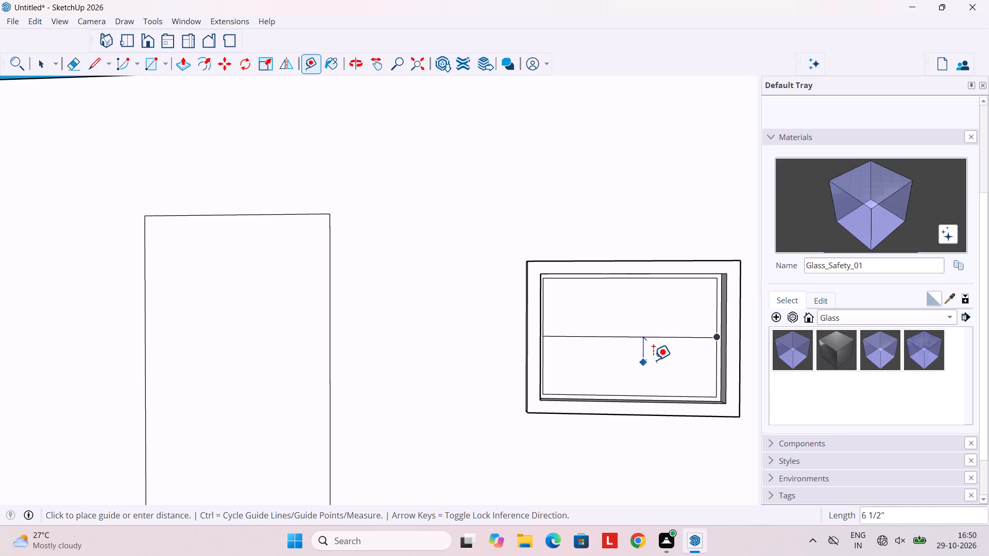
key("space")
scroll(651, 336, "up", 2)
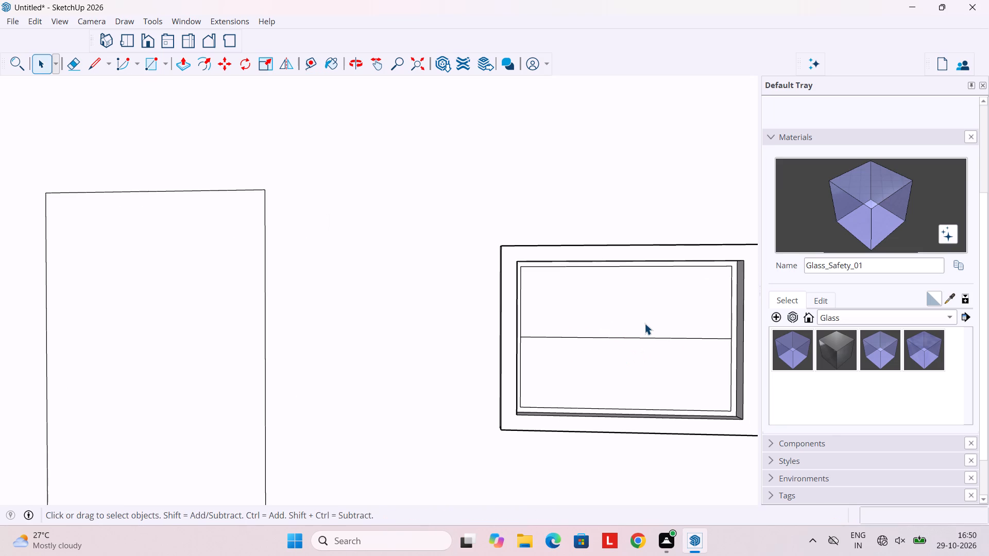
Place a horizontal guide 2" below the second window's horizontal center line.
key("t")
scroll(644, 323, "up", 3)
left_click(635, 342)
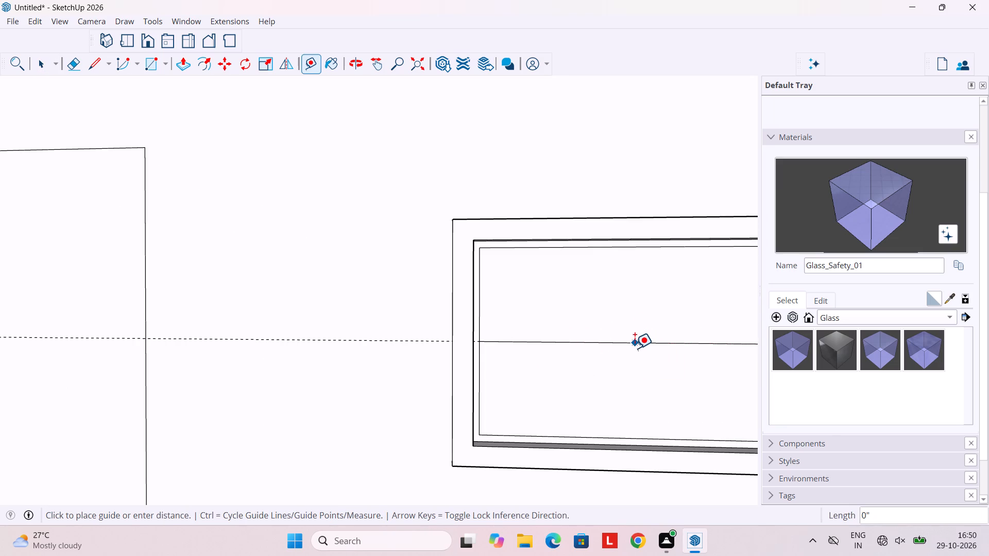
type("2\"")
key("Return")
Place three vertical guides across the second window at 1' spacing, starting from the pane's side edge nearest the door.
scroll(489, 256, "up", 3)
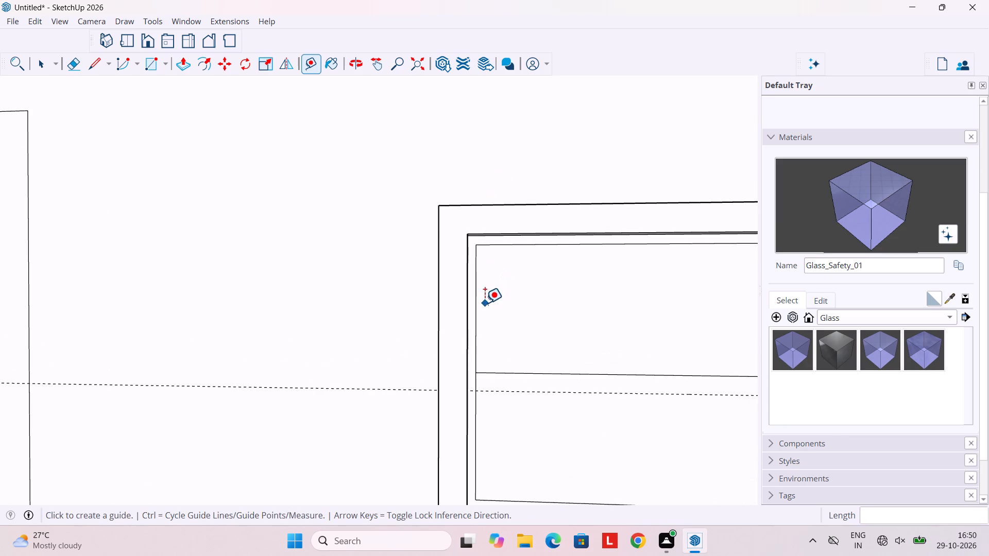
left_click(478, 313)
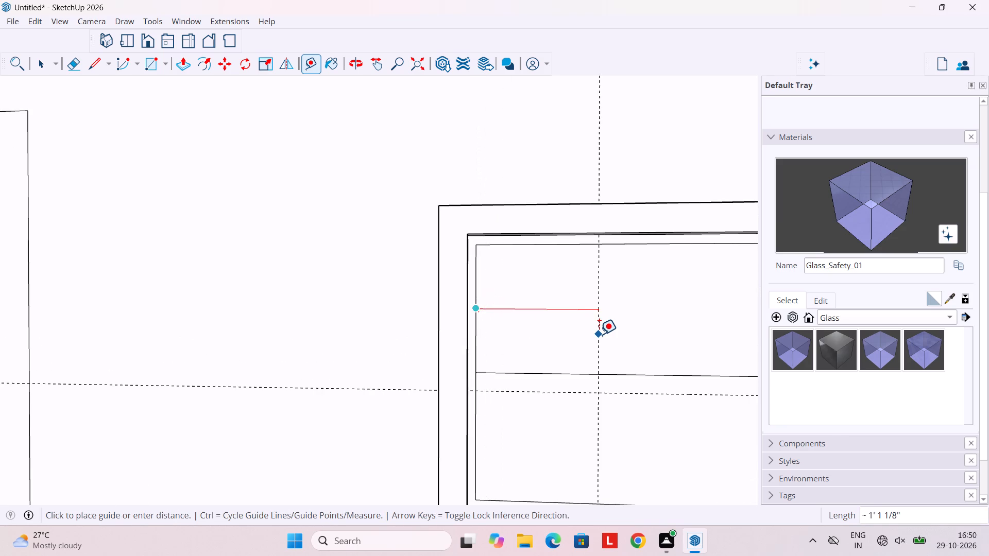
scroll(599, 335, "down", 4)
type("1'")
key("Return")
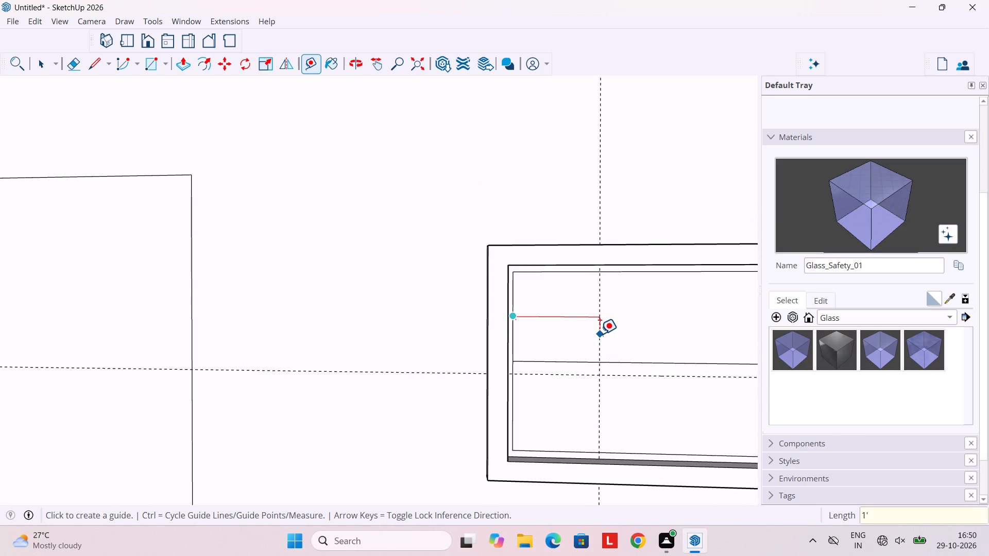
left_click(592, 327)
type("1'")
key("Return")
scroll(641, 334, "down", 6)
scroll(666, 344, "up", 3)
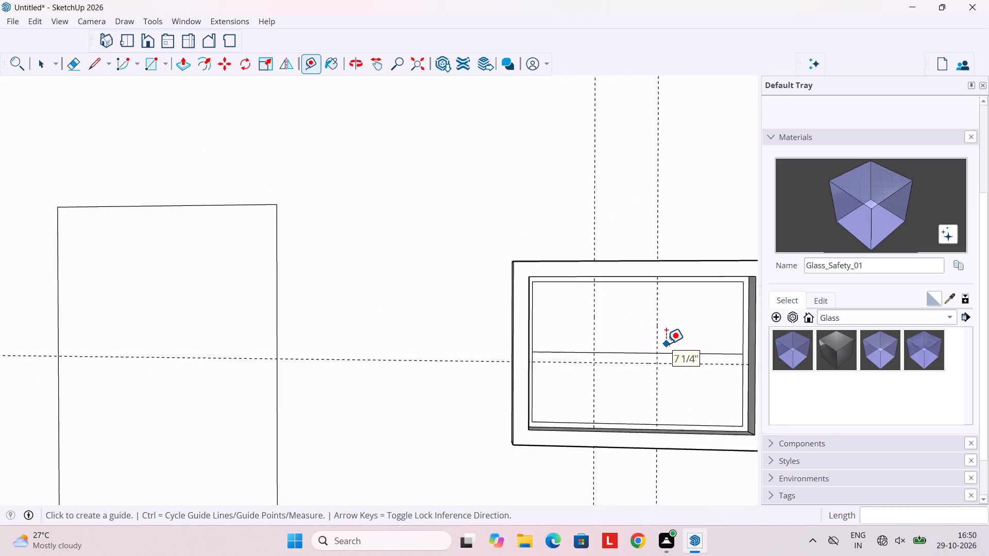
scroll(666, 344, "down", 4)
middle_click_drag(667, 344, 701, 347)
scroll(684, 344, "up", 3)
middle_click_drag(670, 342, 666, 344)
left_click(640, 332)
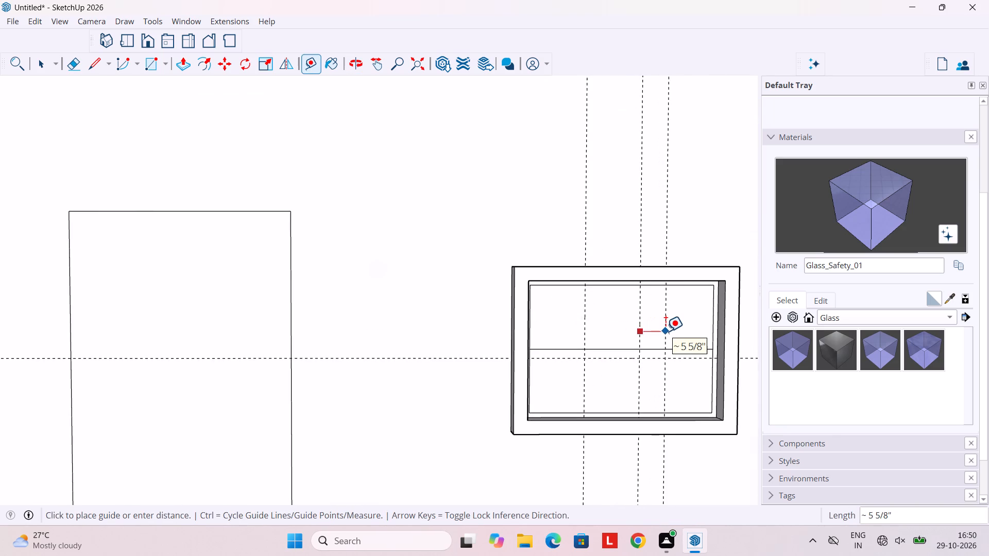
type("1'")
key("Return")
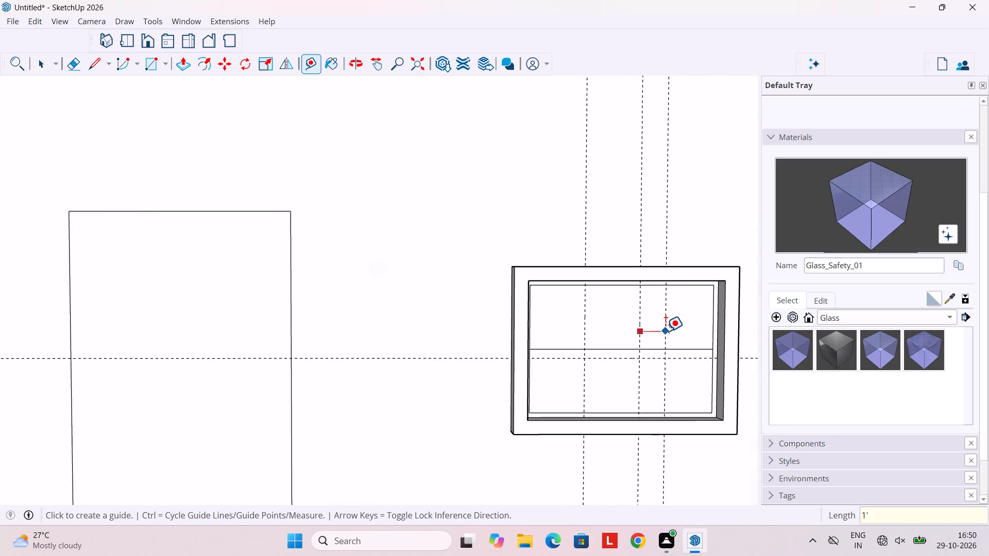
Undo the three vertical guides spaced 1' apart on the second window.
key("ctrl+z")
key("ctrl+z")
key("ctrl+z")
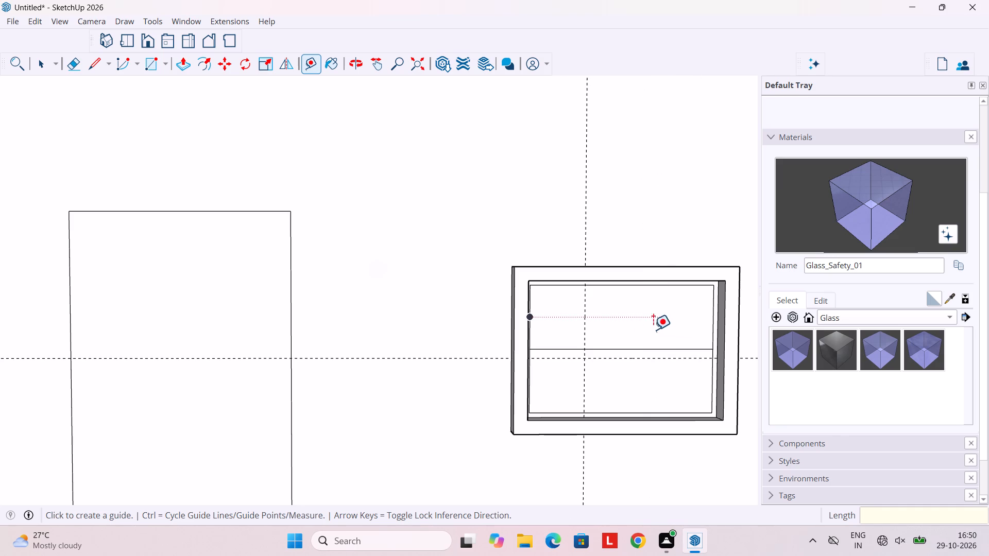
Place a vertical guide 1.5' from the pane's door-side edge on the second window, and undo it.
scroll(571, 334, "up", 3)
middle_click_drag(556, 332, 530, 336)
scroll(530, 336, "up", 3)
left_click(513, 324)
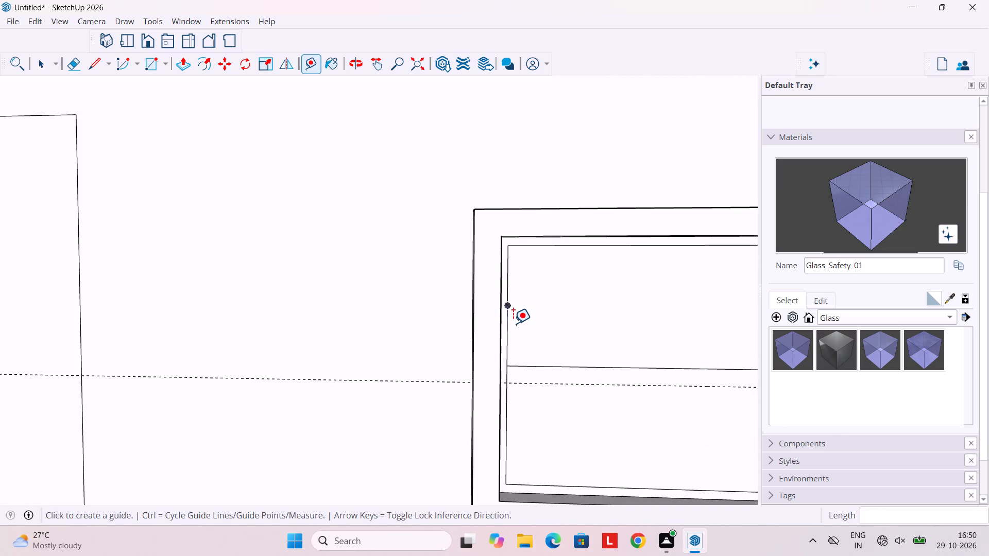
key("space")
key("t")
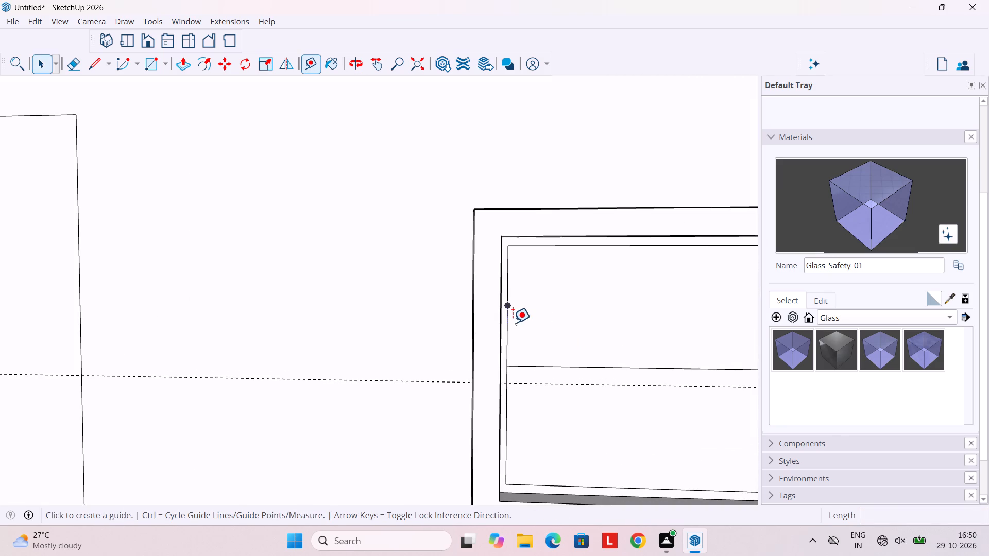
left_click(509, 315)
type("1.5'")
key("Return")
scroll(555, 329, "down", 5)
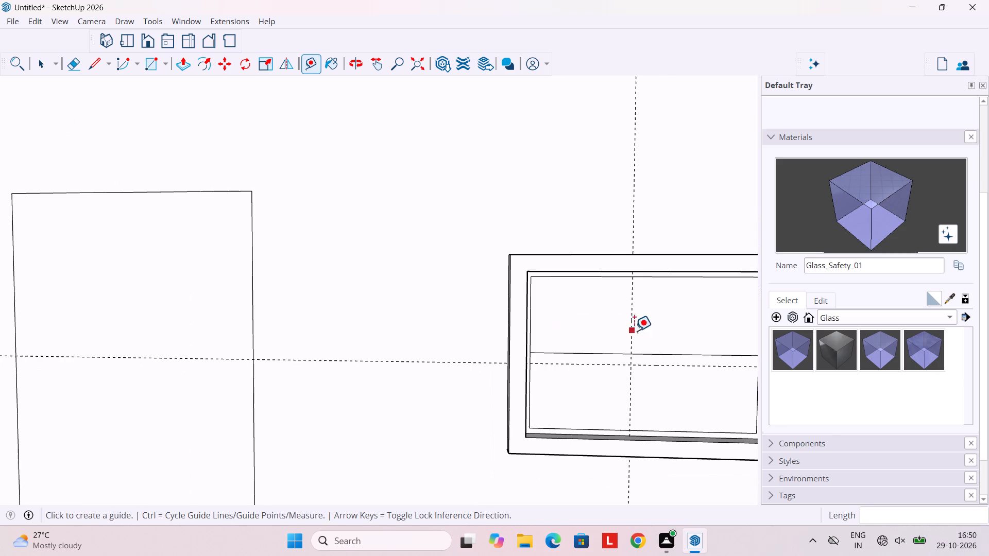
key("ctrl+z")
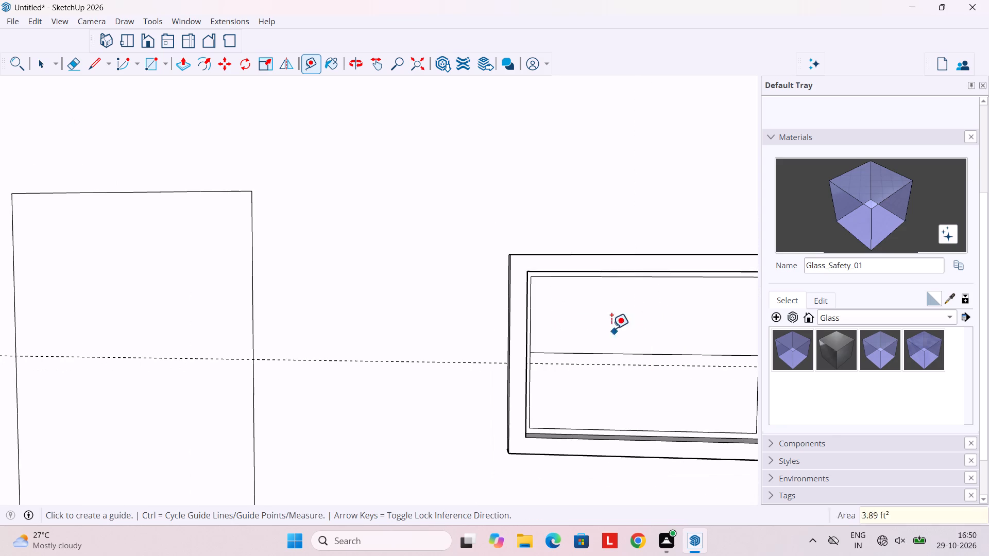
Place two vertical guides across the second window, one 1.2' from the pane's door-side edge and another 1.2' farther on.
scroll(600, 311, "up", 2)
scroll(517, 325, "up", 2)
left_click(518, 316)
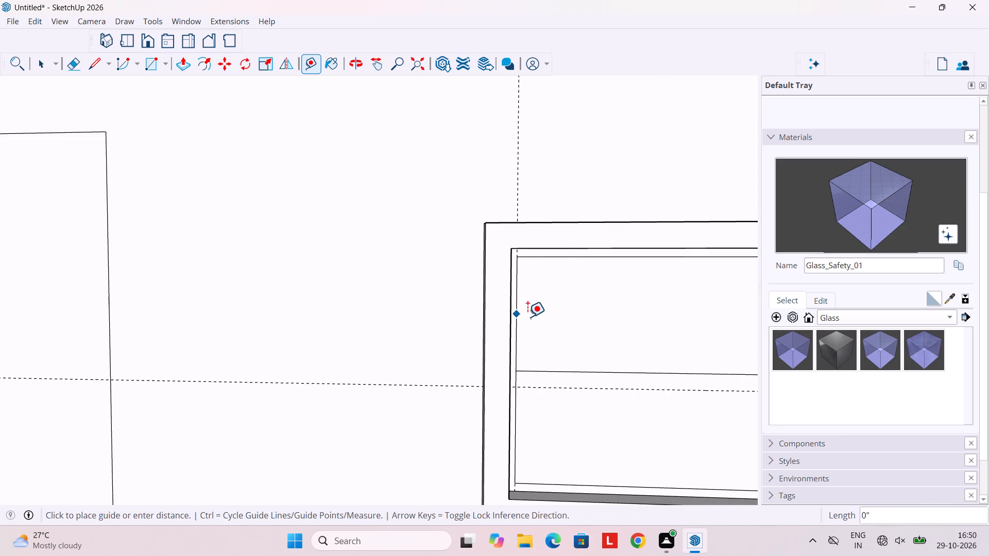
type("1.2'")
key("Return")
scroll(586, 323, "down", 3)
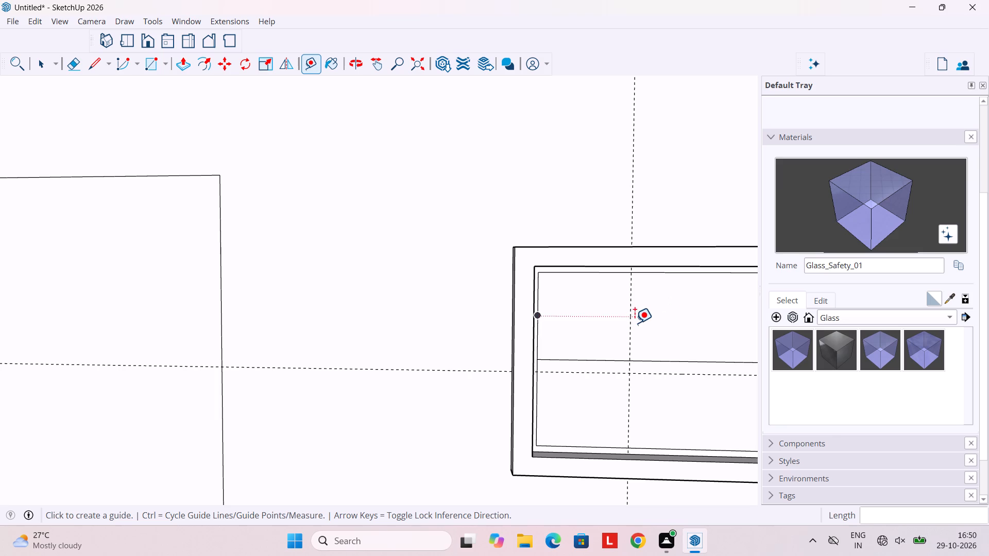
left_click(628, 325)
type("1.2'")
key("Return")
scroll(713, 328, "down", 4)
scroll(630, 374, "down", 4)
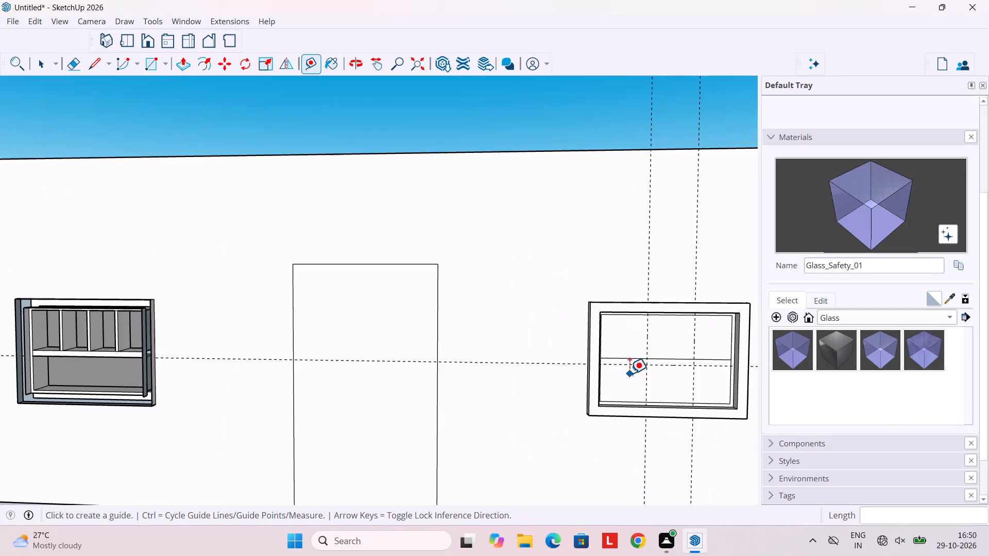
scroll(698, 386, "up", 3)
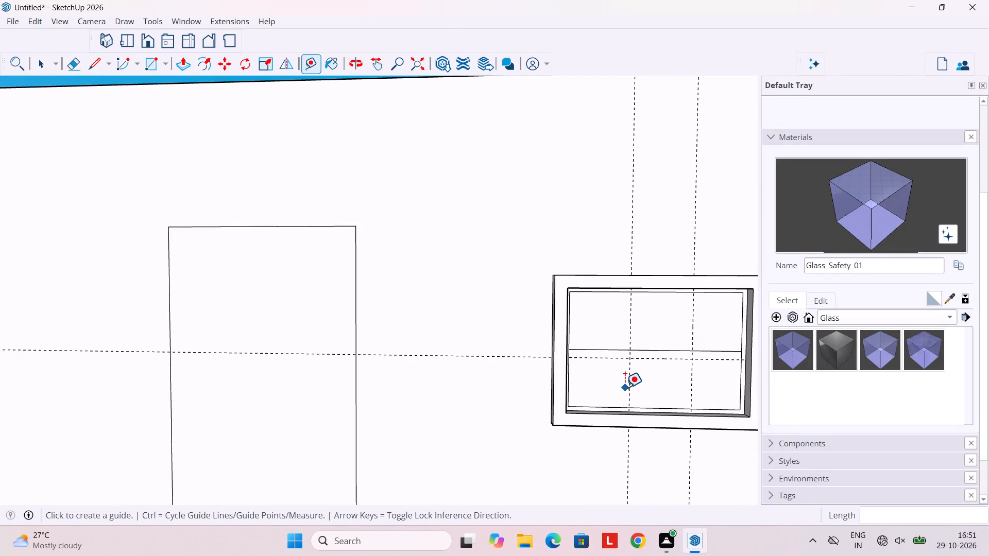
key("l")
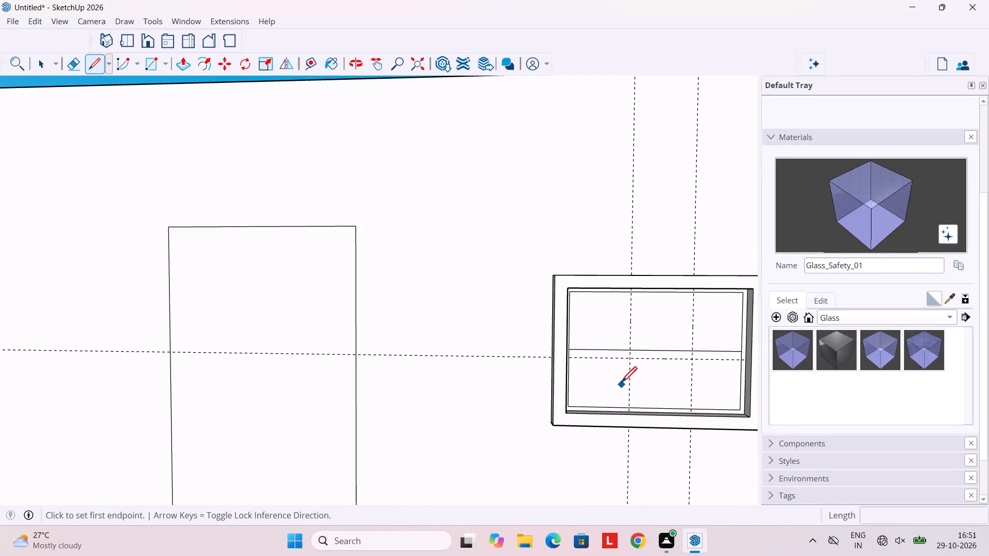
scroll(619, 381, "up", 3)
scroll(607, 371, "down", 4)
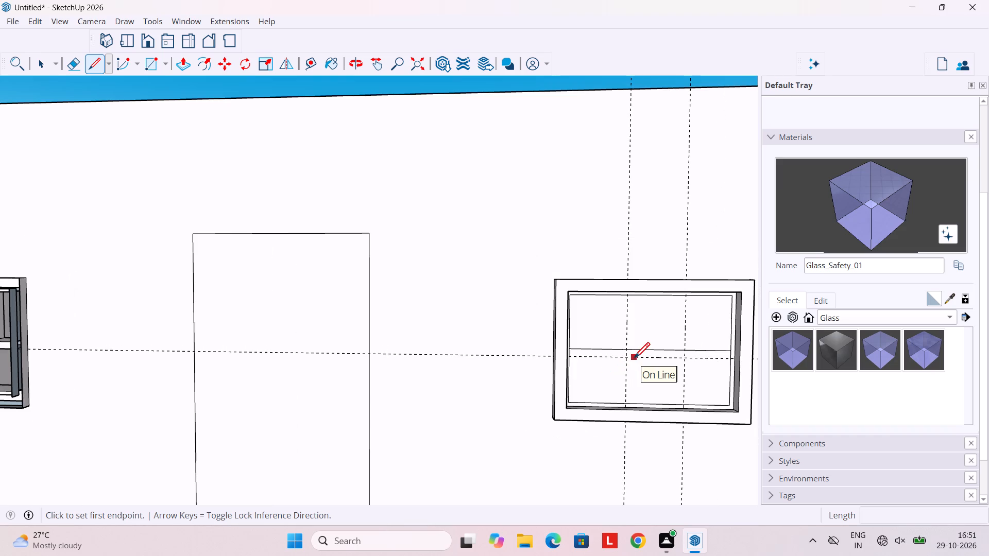
Add a parallel guide 1" from each of the two vertical guides, on the side away from the door.
key("t")
scroll(640, 340, "up", 3)
left_click(623, 327)
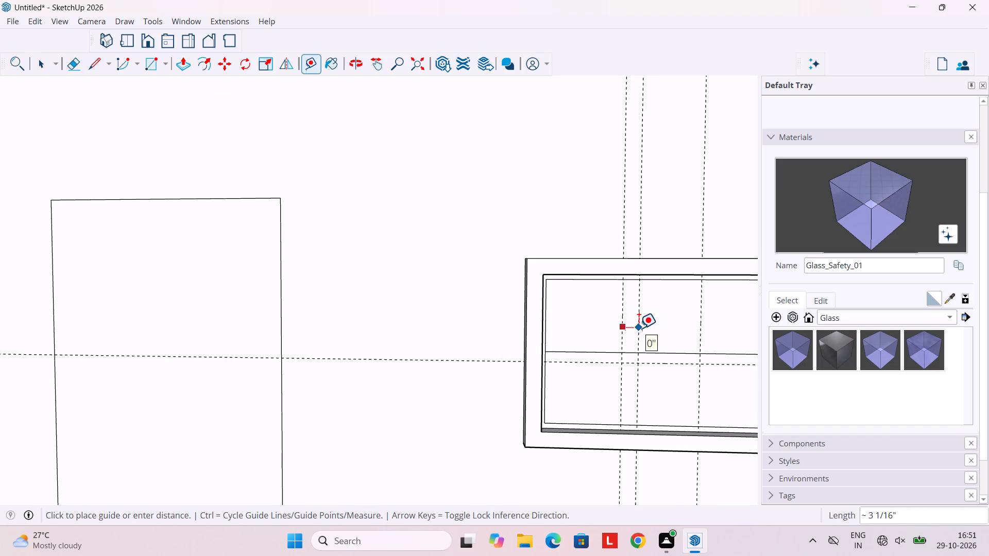
type("1\"")
key("Return")
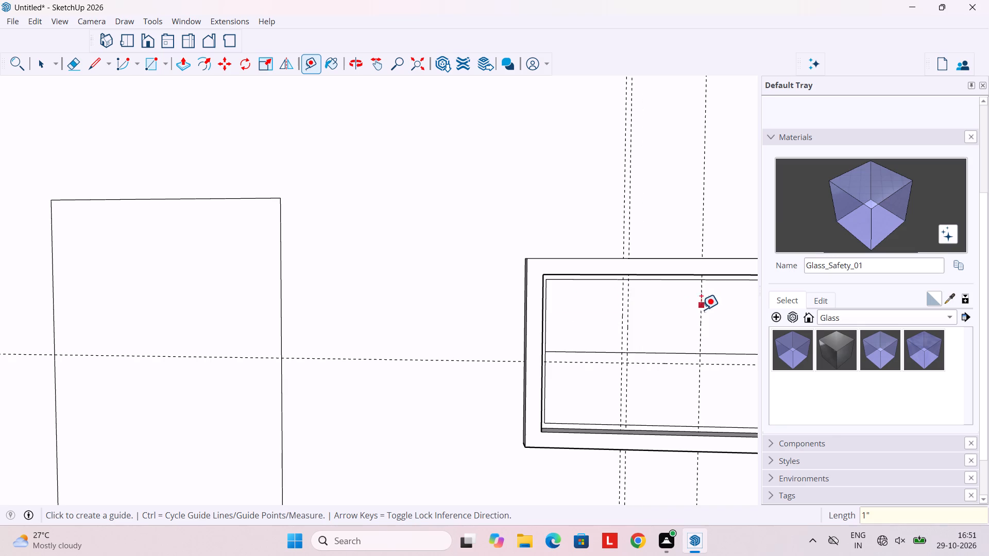
left_click(704, 332)
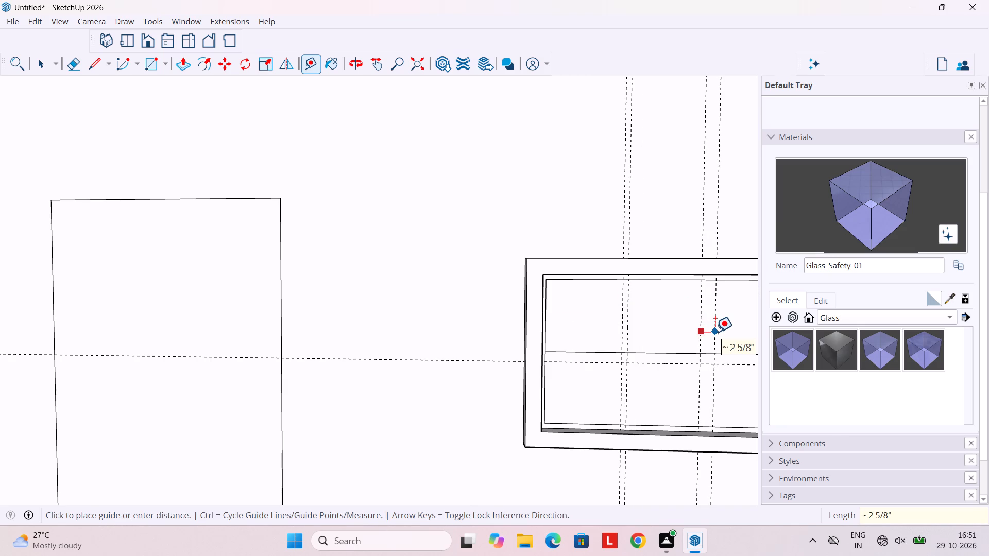
type("1\"")
key("Return")
scroll(715, 332, "down", 4)
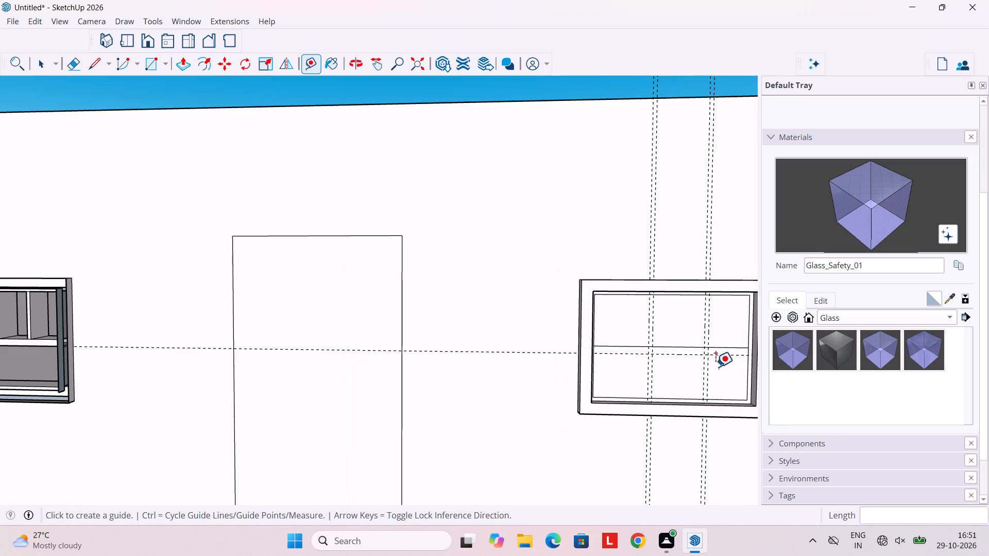
Draw a 3' 4" horizontal line across the second window's pane along the guide below its center line.
scroll(708, 372, "up", 3)
key("l")
scroll(612, 356, "up", 2)
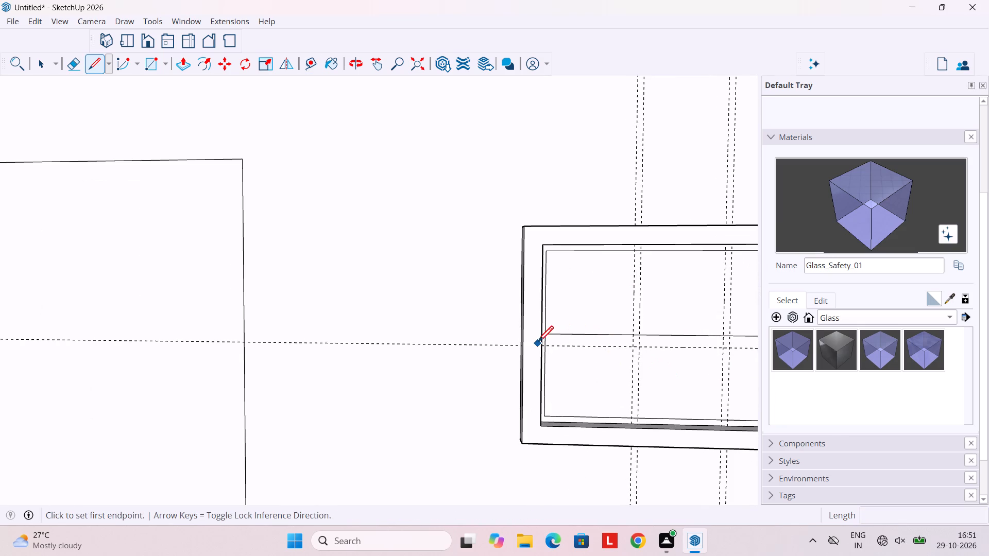
scroll(547, 348, "up", 4)
left_click(547, 347)
scroll(623, 357, "down", 5)
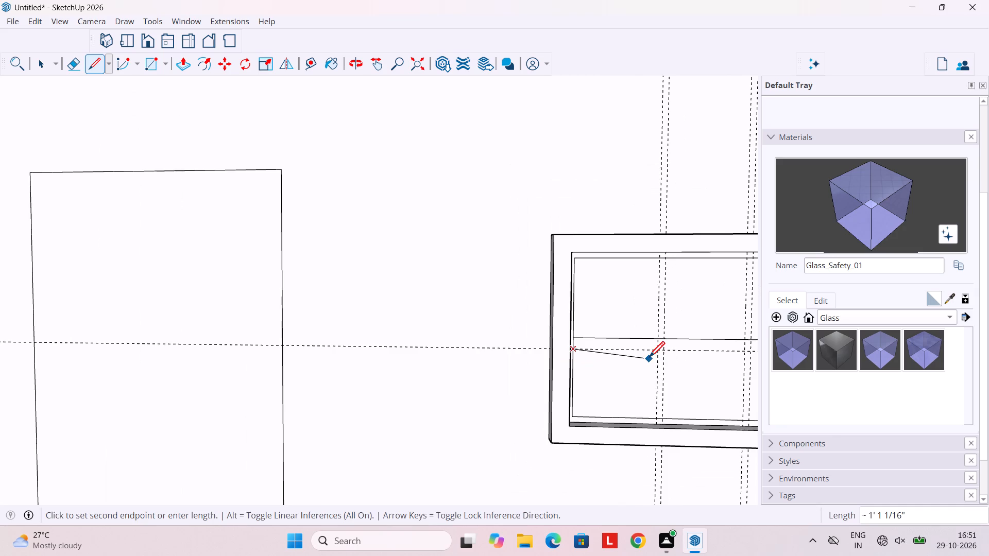
middle_click_drag(649, 359, 536, 330, "shift")
scroll(681, 324, "up", 4)
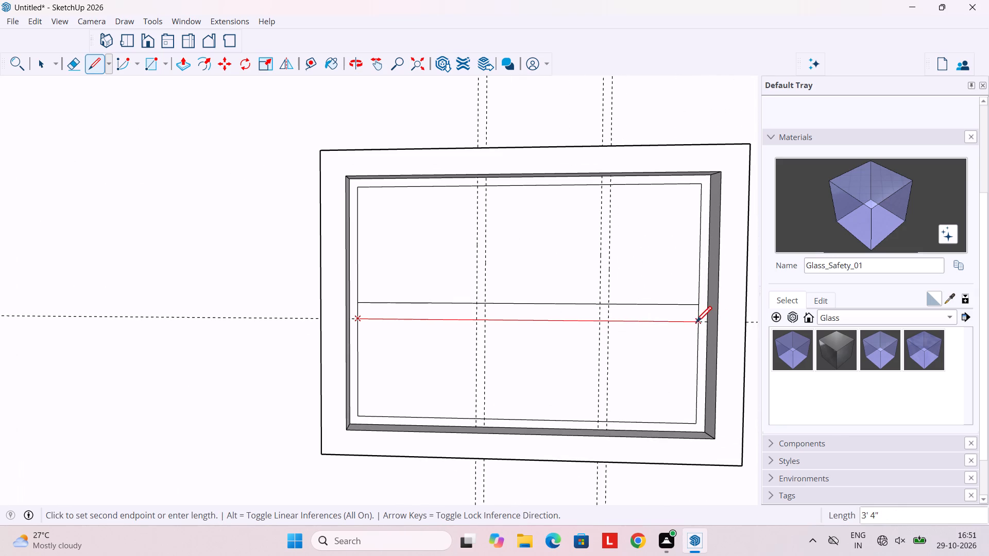
left_click(696, 324)
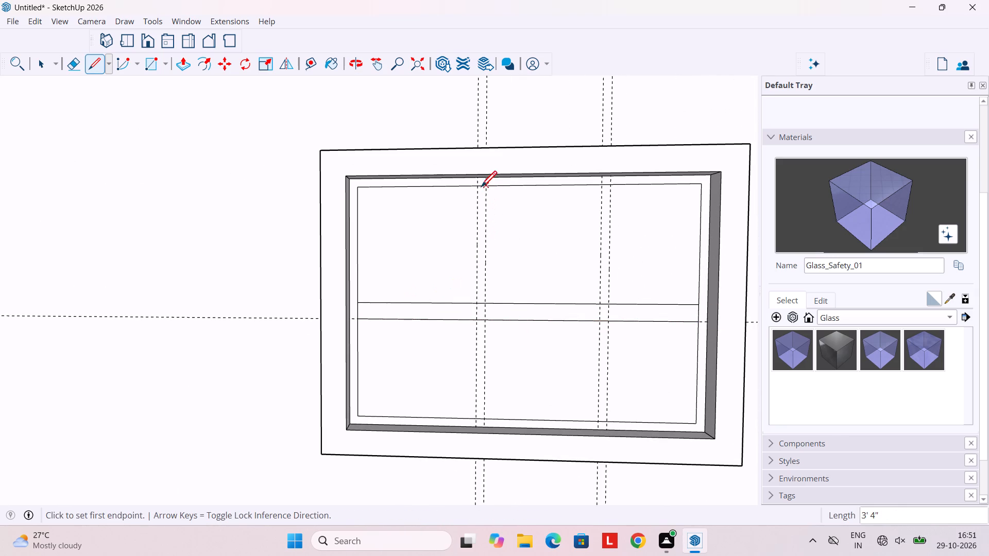
Draw two 1' 2" vertical lines along the door-side guide pair, from the pane's top edge to the center line.
left_click(476, 186)
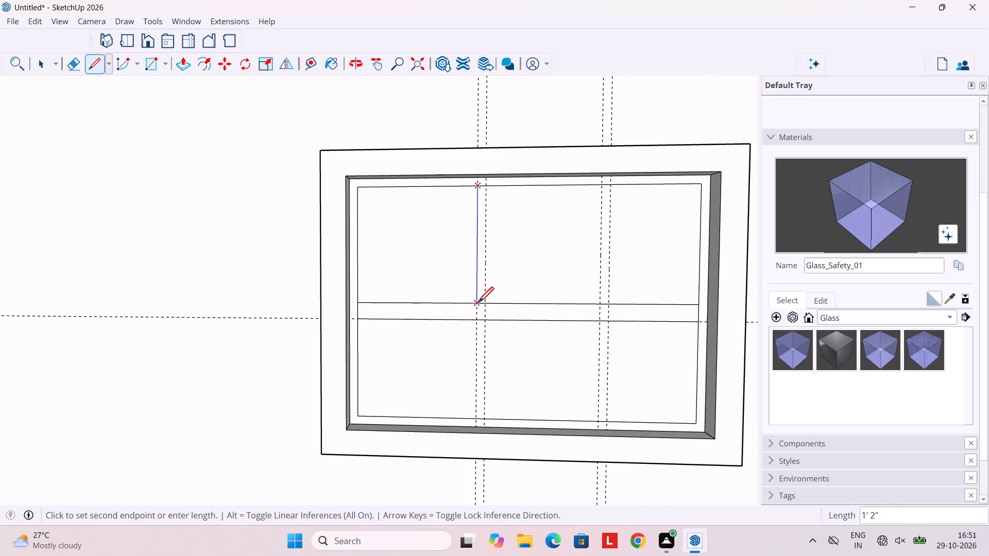
left_click(478, 304)
left_click(486, 186)
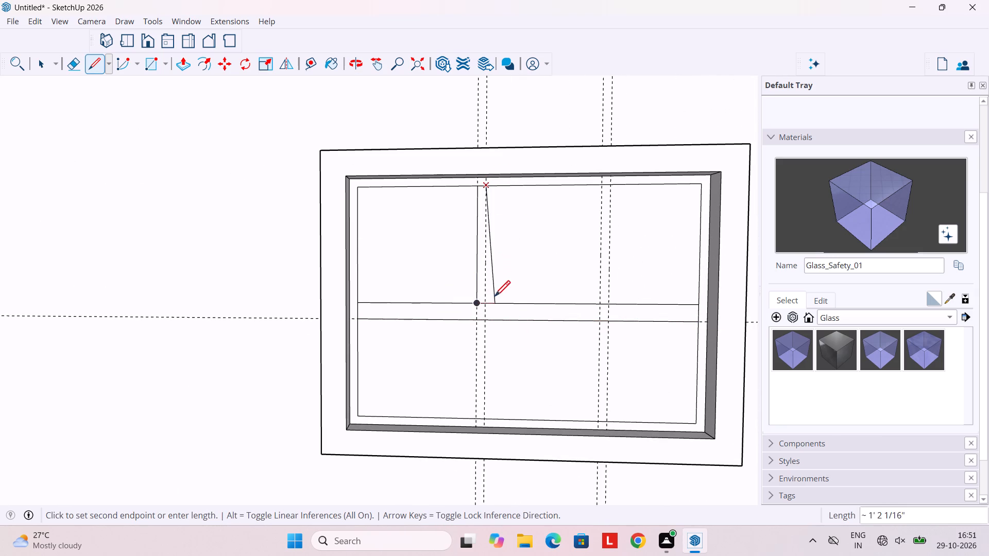
left_click(488, 303)
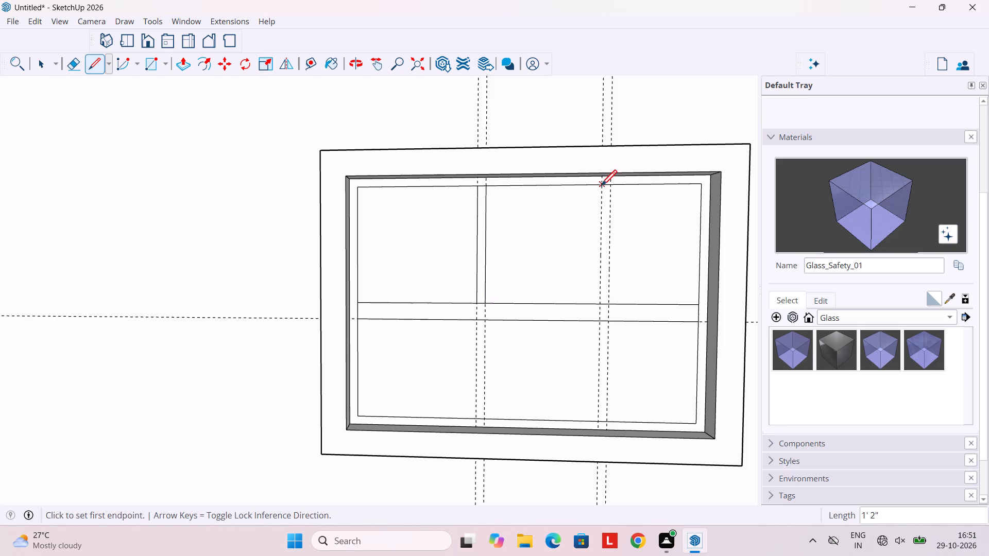
Draw two 1' 2" vertical lines along the guide pair farther from the door, from the pane's top edge to the center line.
left_click(601, 187)
left_click(600, 304)
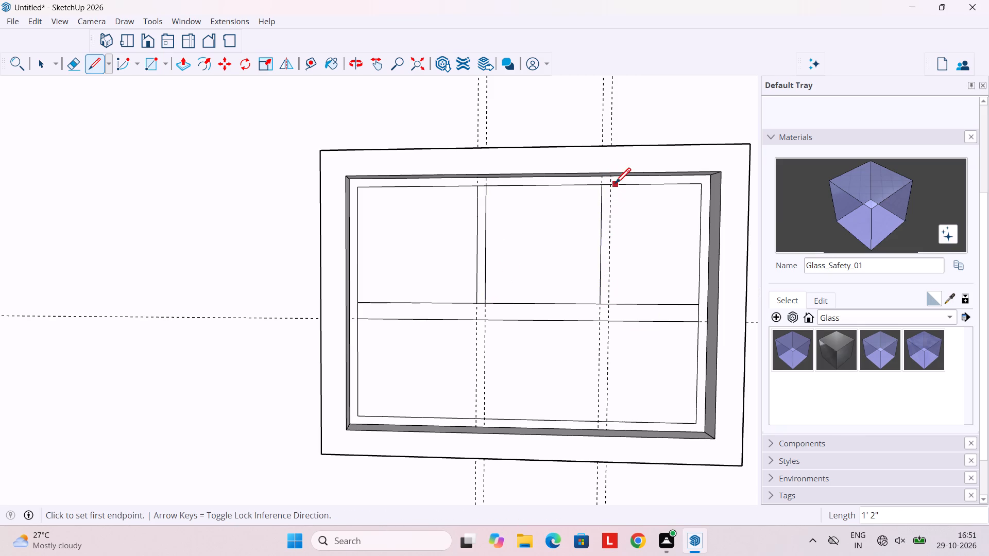
left_click(611, 190)
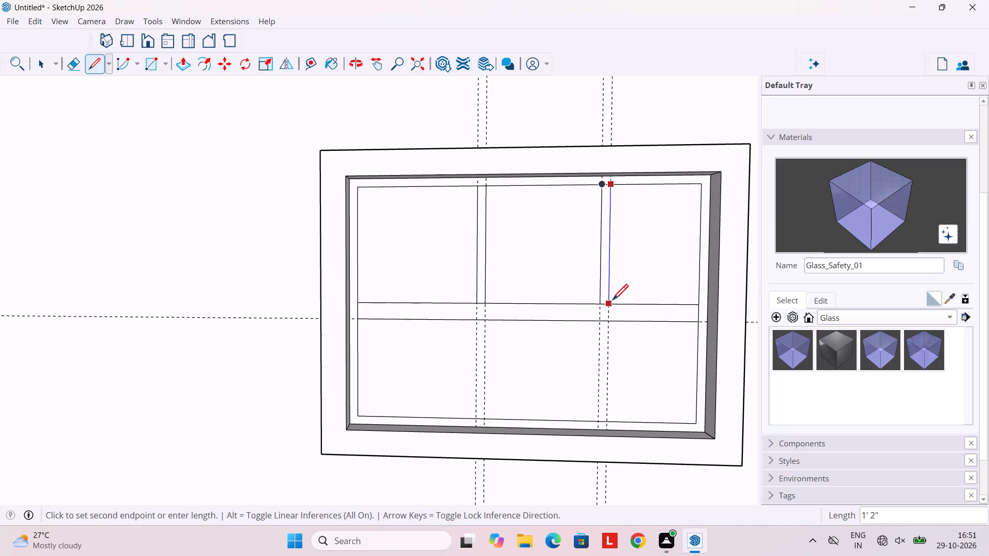
left_click(612, 302)
Delete all construction guides from the model.
scroll(504, 329, "down", 4)
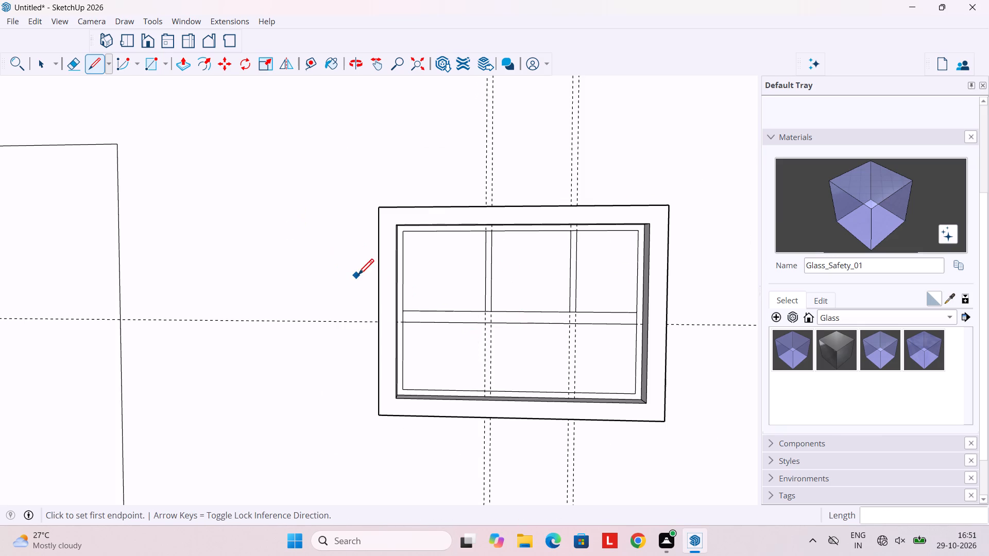
key("space")
left_click(33, 16)
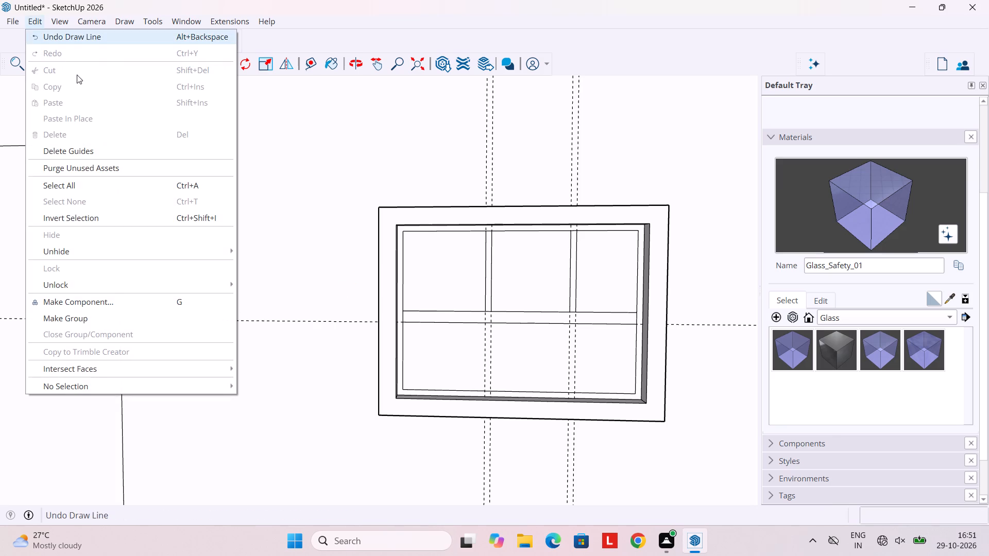
left_click(103, 146)
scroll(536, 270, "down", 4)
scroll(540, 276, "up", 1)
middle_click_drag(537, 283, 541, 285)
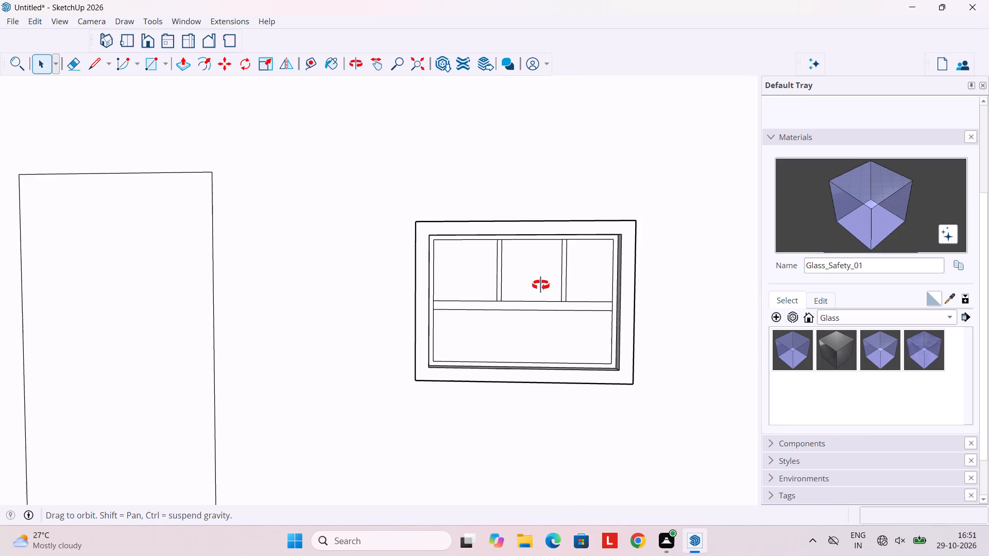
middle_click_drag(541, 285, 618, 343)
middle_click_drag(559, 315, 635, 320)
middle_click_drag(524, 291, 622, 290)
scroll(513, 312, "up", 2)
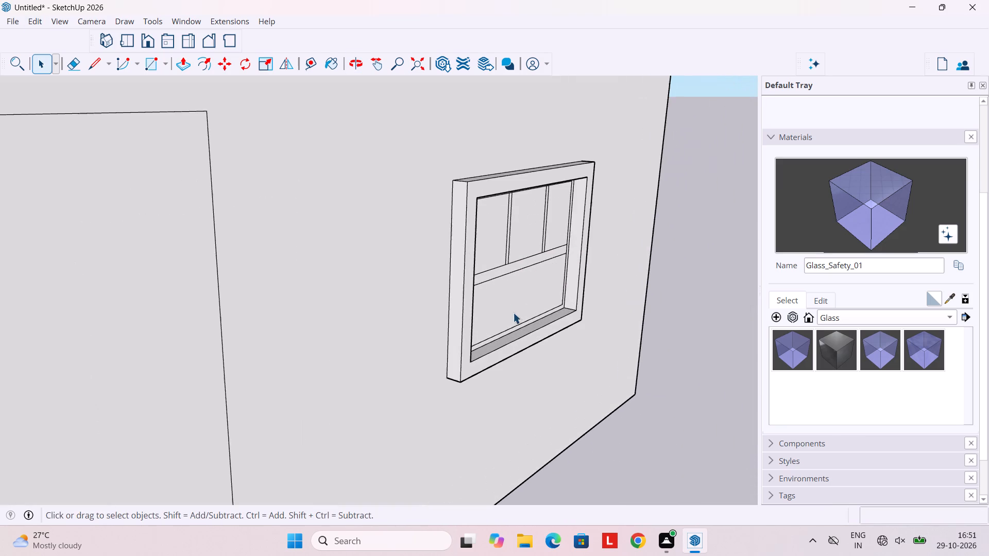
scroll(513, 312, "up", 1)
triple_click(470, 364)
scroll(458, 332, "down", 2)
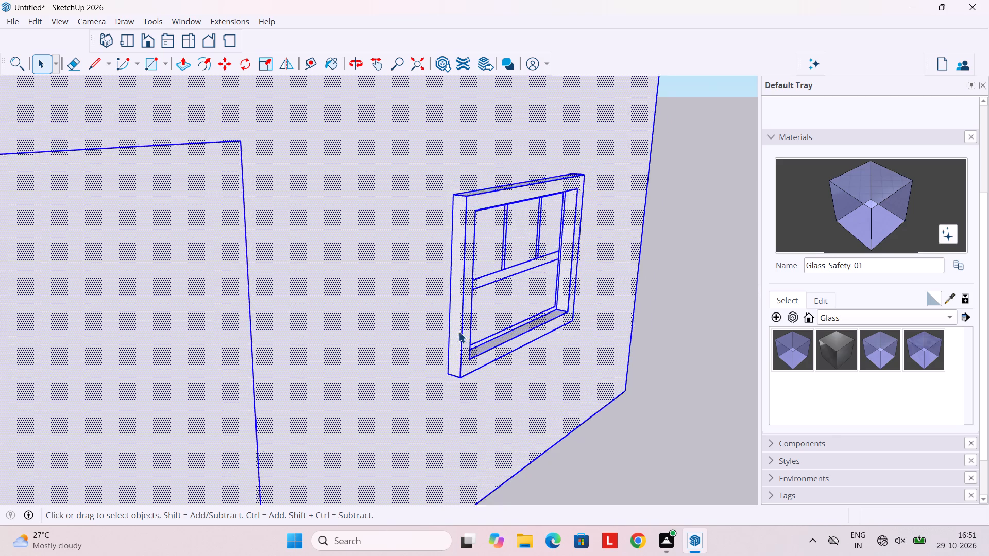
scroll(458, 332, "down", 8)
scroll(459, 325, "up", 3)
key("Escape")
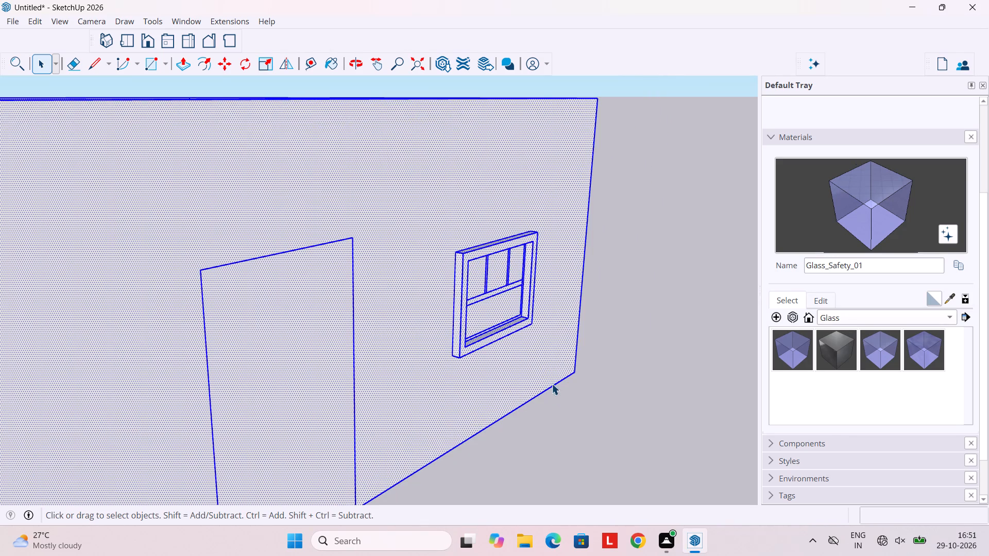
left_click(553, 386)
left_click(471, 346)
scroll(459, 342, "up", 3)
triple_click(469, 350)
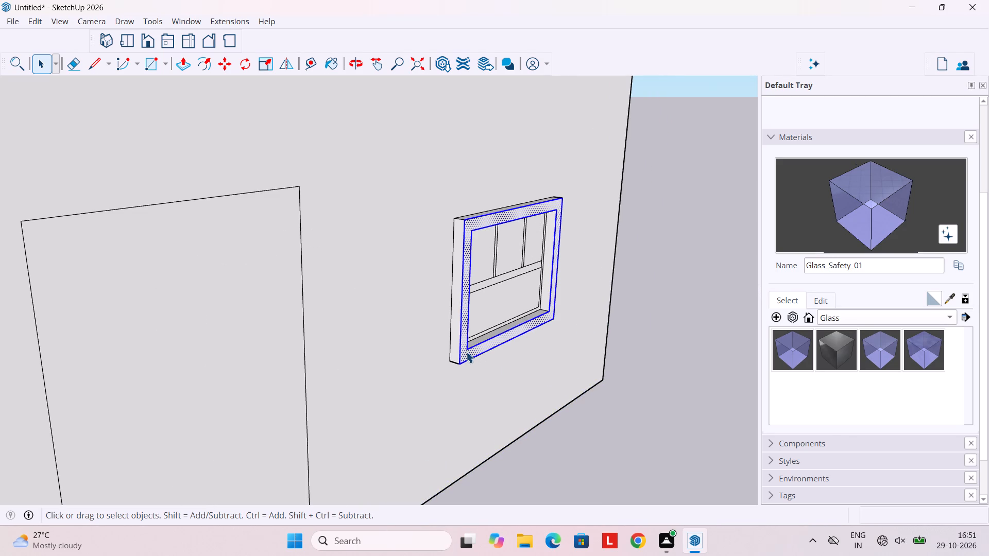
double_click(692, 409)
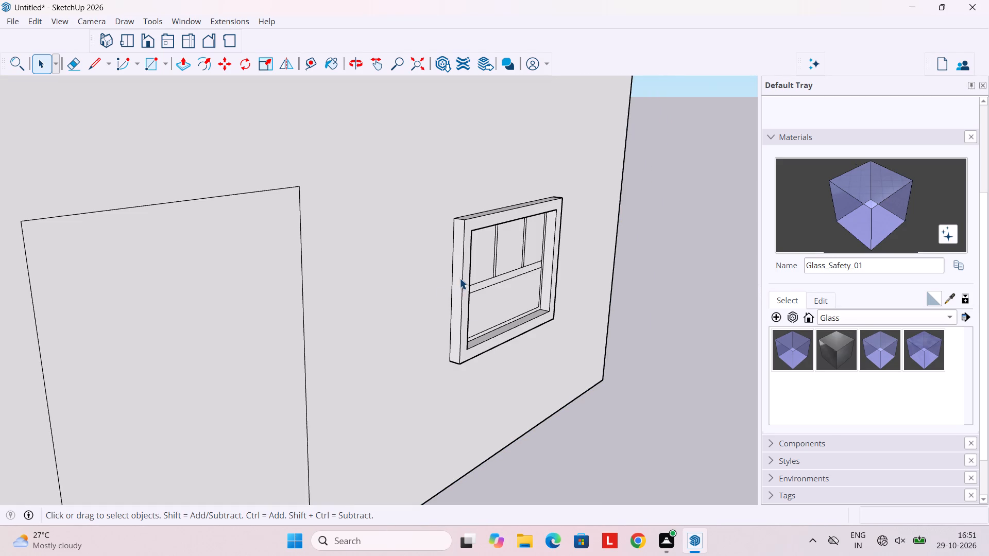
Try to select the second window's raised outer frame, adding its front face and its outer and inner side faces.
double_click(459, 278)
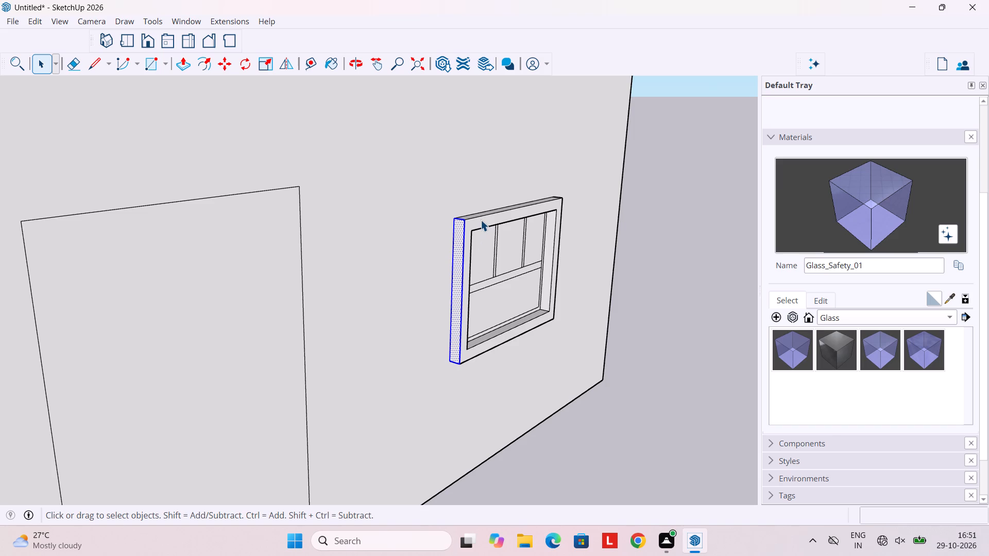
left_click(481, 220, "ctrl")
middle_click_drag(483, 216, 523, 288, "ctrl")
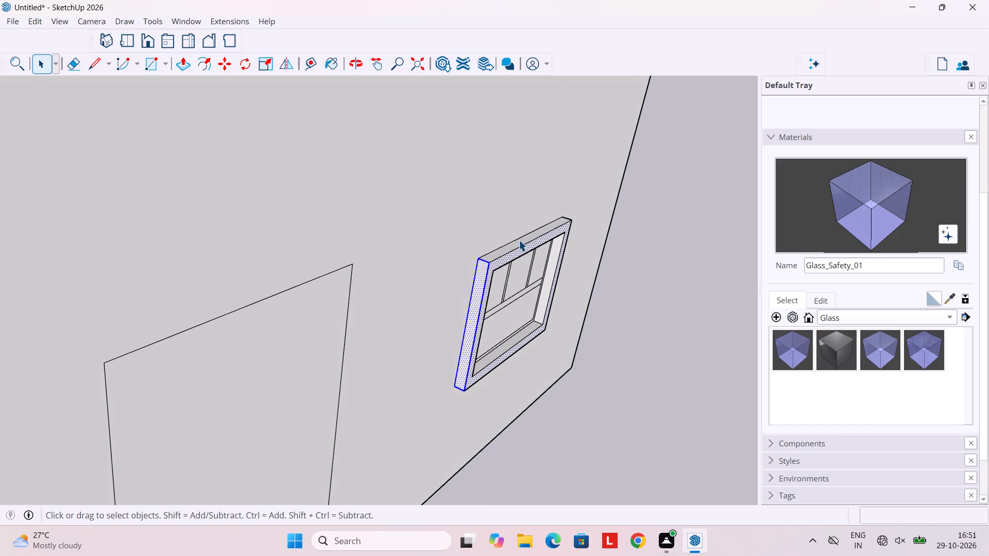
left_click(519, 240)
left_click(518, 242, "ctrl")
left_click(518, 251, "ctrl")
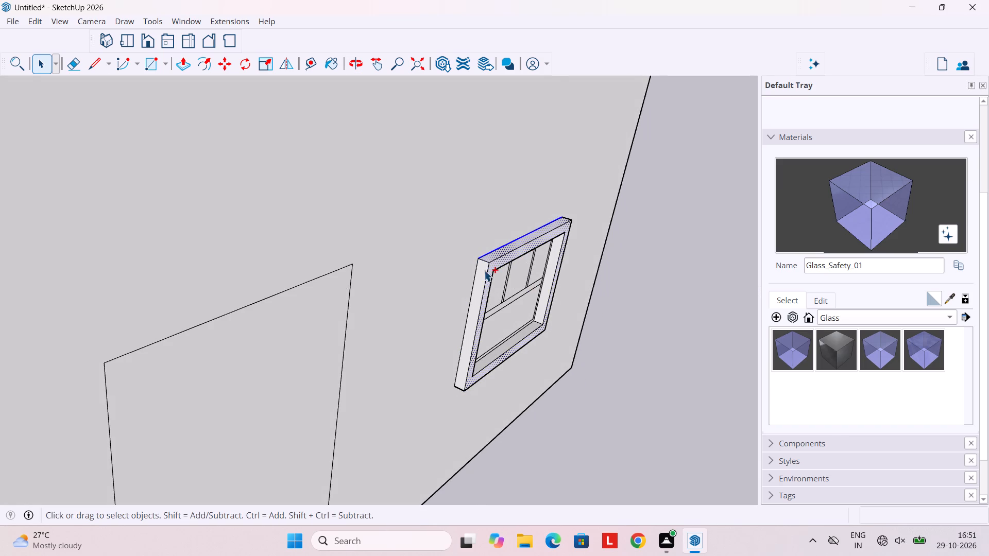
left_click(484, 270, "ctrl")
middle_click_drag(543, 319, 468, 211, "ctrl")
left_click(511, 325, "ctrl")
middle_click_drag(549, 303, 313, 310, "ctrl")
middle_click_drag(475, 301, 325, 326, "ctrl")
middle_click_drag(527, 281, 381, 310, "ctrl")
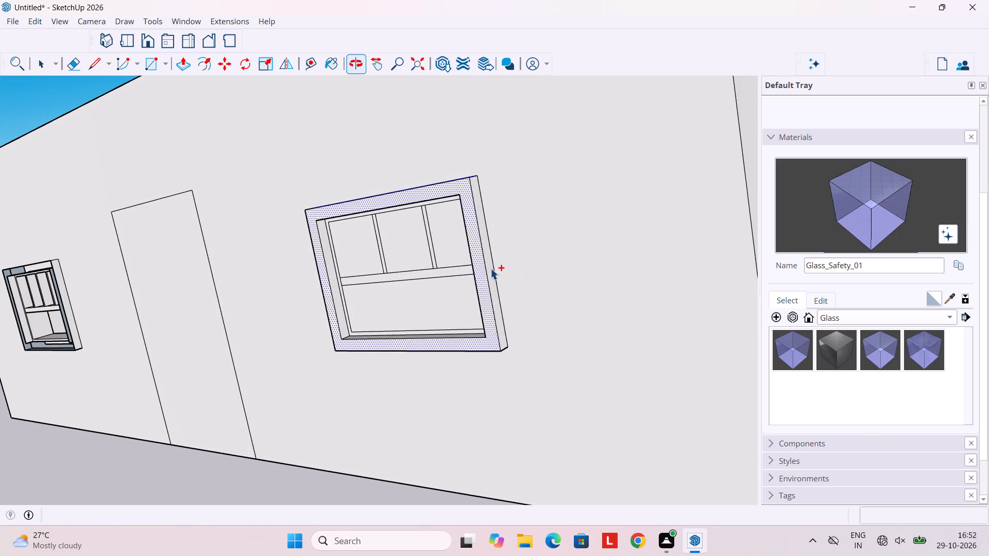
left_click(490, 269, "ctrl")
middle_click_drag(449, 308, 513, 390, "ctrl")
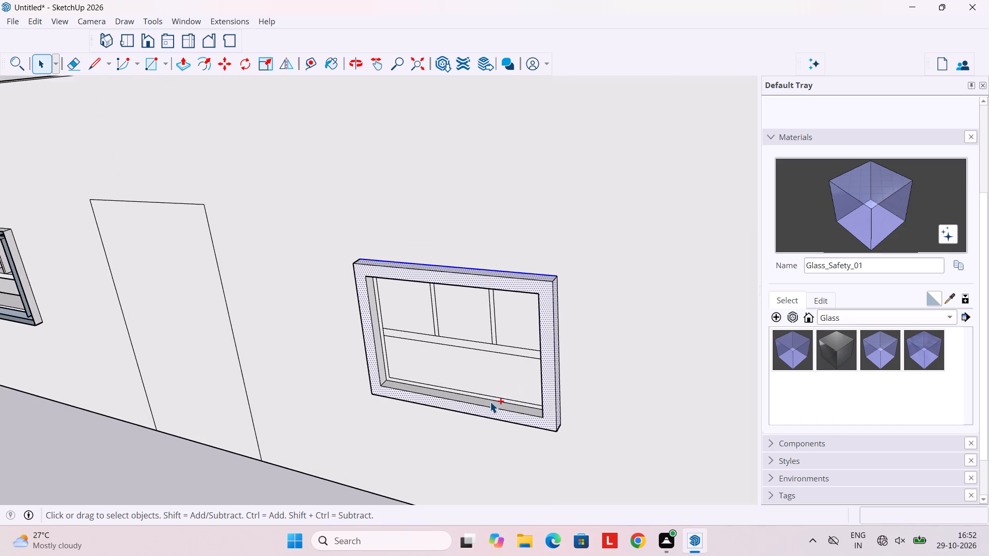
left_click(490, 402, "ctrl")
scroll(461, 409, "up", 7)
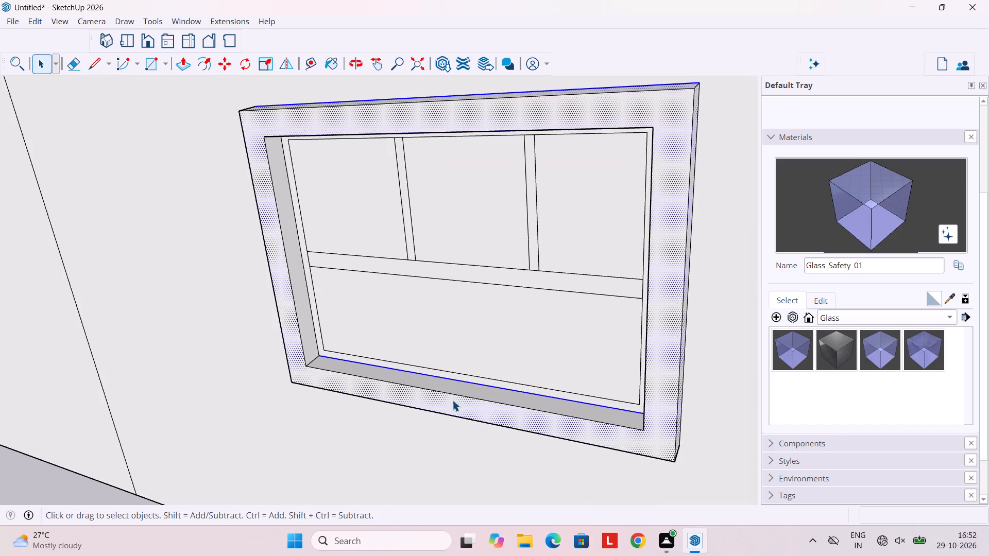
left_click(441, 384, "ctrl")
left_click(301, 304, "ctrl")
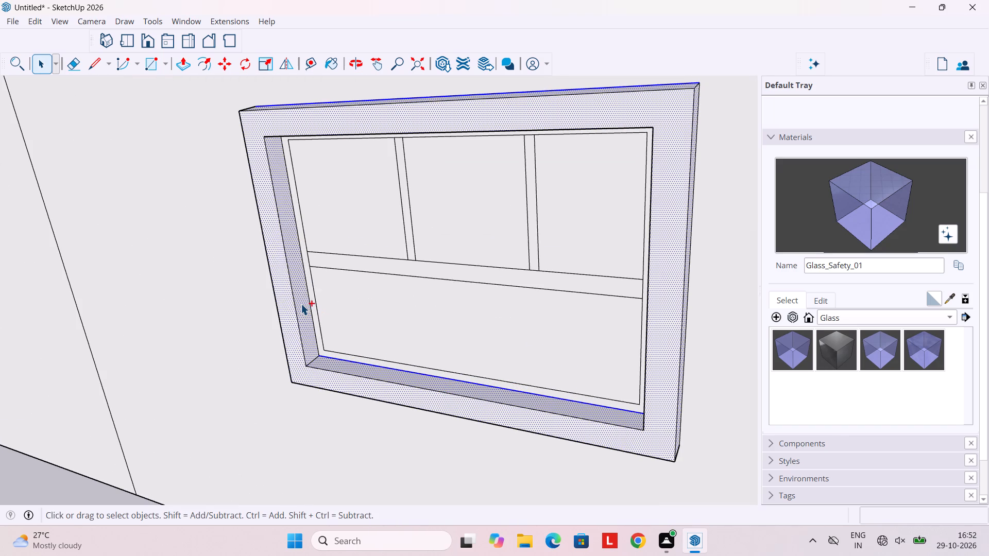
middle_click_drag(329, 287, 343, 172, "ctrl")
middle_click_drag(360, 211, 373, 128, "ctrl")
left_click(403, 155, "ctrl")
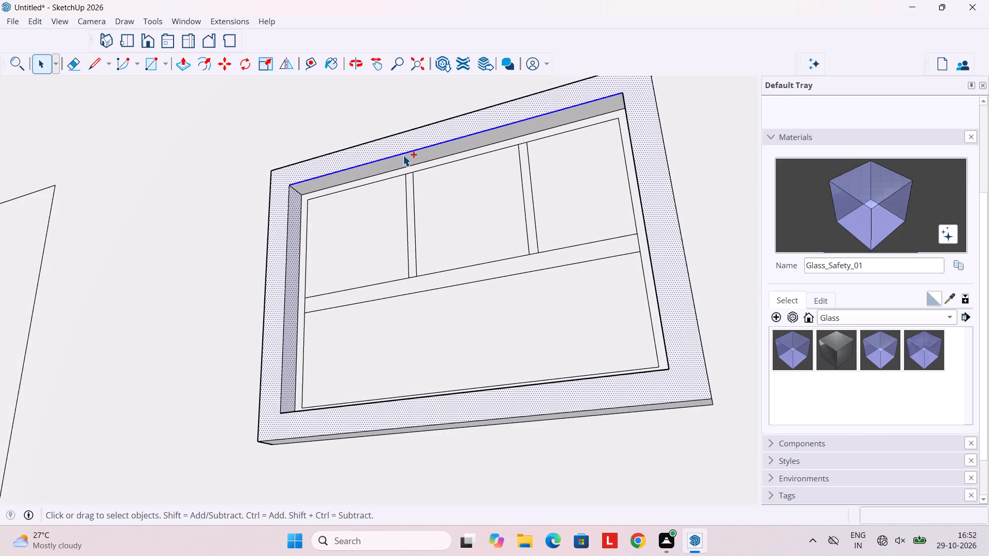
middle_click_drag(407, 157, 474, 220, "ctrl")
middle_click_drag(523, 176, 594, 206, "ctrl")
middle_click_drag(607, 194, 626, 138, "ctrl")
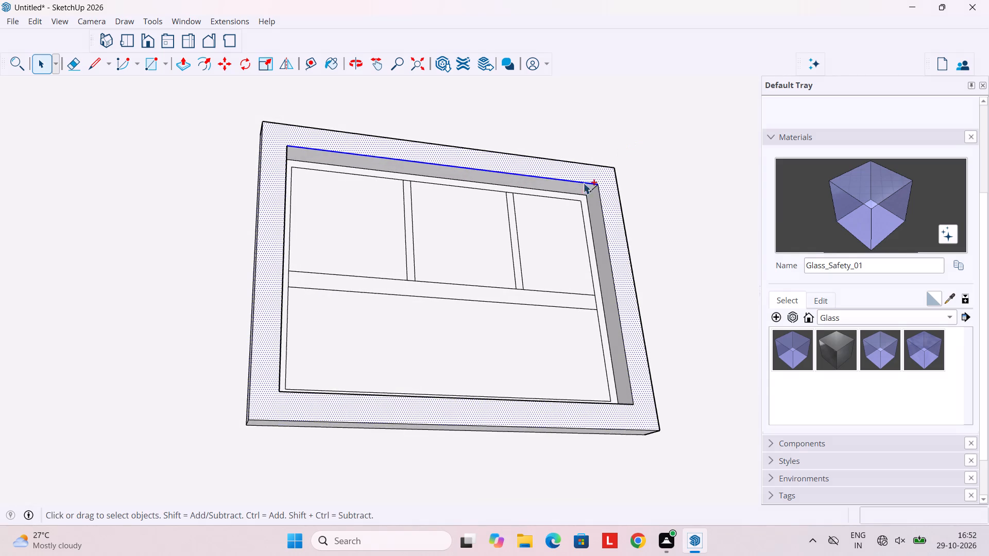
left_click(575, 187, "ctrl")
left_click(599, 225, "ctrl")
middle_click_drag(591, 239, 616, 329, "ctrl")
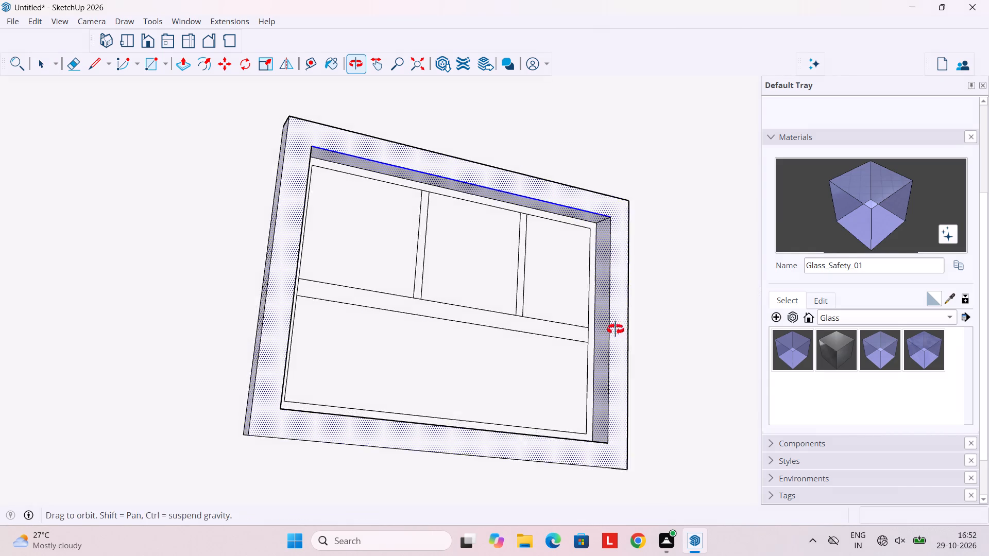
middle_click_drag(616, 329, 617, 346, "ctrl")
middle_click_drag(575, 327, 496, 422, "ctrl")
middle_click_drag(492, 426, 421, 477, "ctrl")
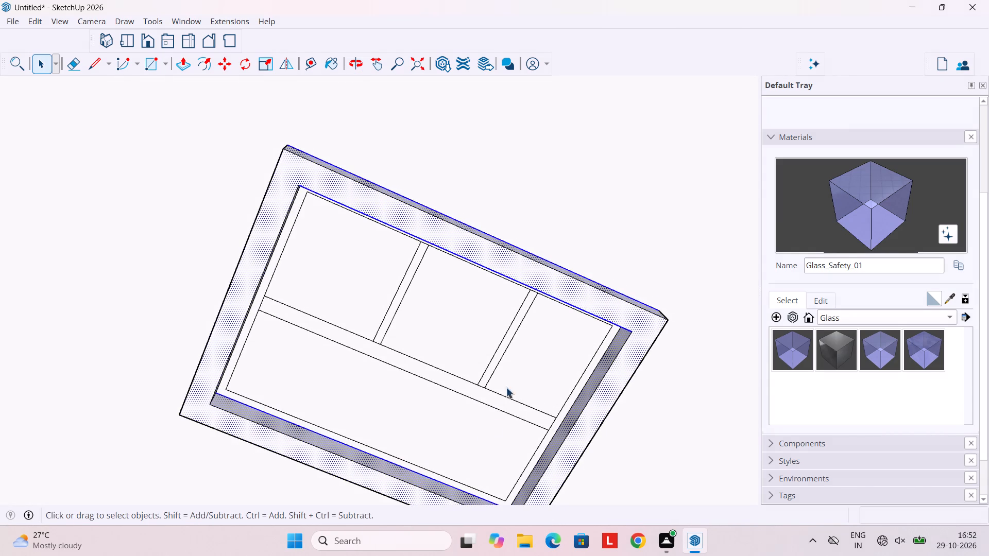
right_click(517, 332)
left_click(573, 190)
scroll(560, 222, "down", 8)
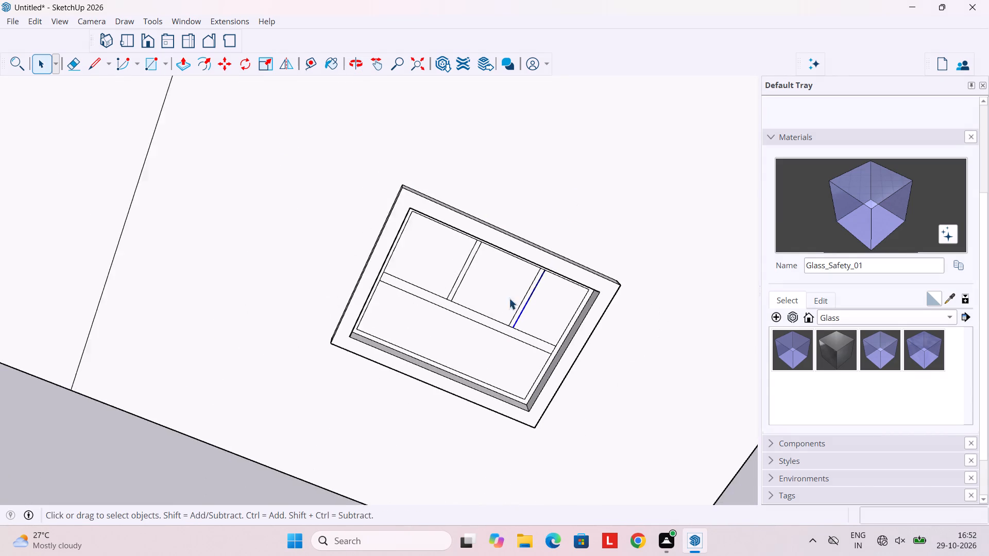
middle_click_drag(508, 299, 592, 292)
Move the front face of the second window's outer frame back 3" from its lower door-side corner, flush with the wall.
left_click(493, 184)
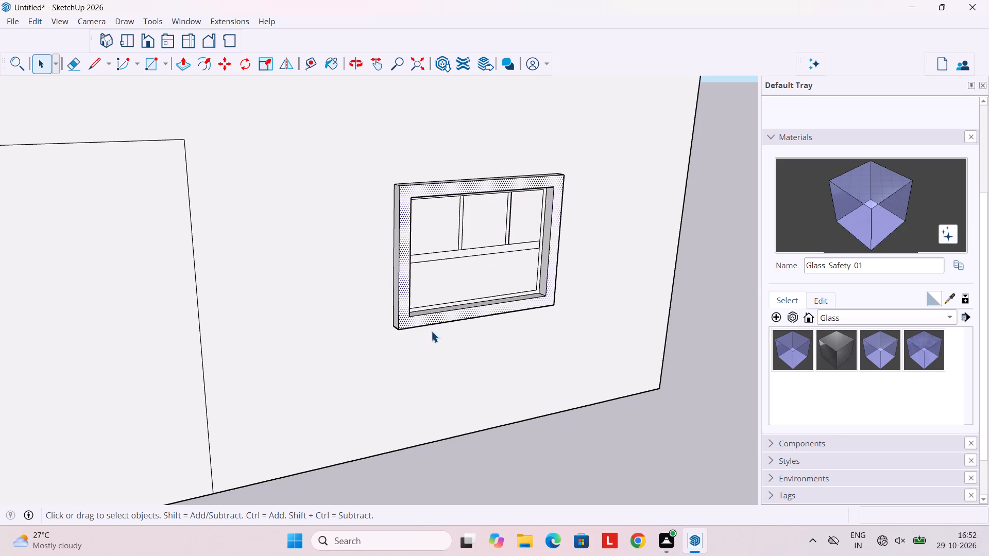
key("m")
scroll(430, 332, "up", 3)
left_click(388, 327)
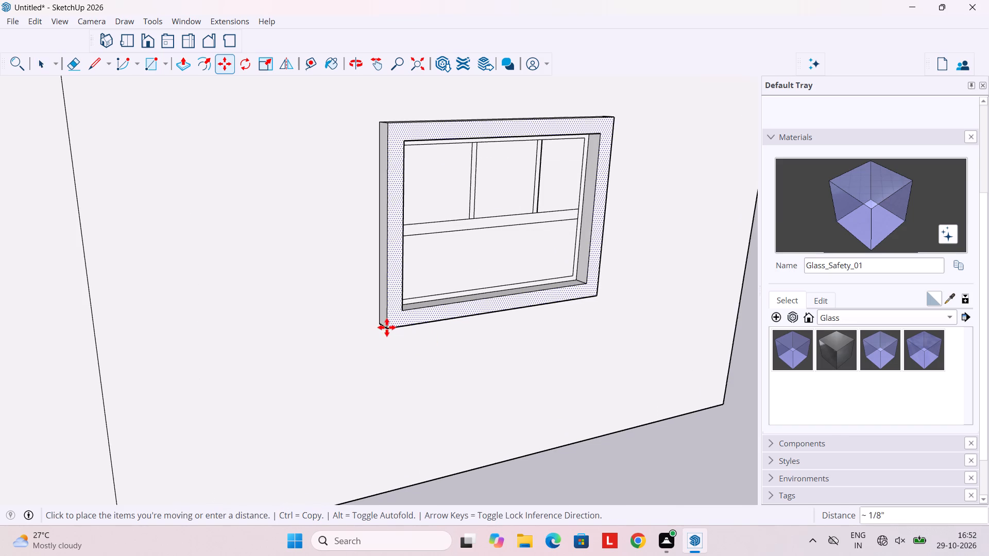
middle_click_drag(378, 324, 473, 324)
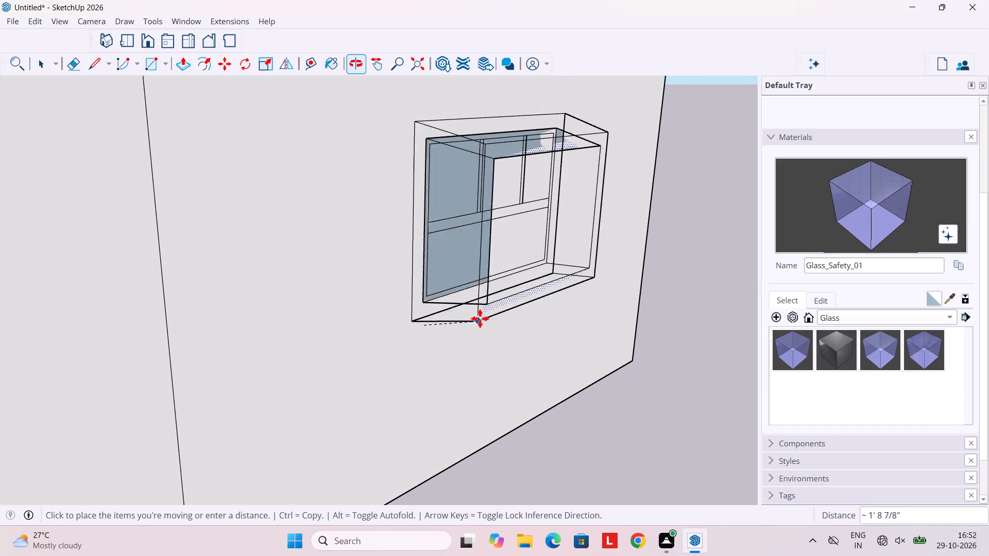
left_click(415, 319)
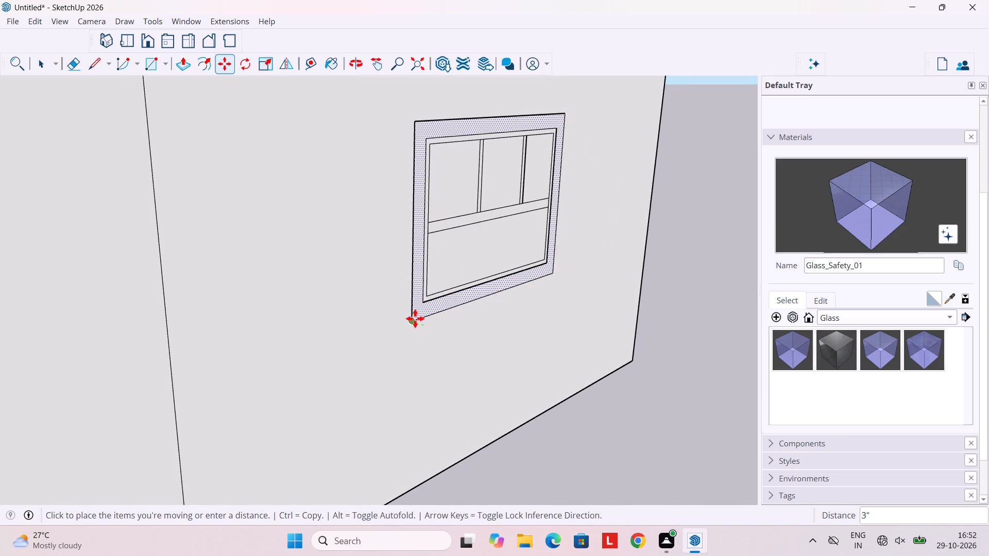
Paint the second window's large lower pane and three upper panes with the Glass_Safety_01 glass material.
scroll(475, 276, "down", 5)
middle_click_drag(509, 274, 352, 240)
scroll(423, 235, "up", 5)
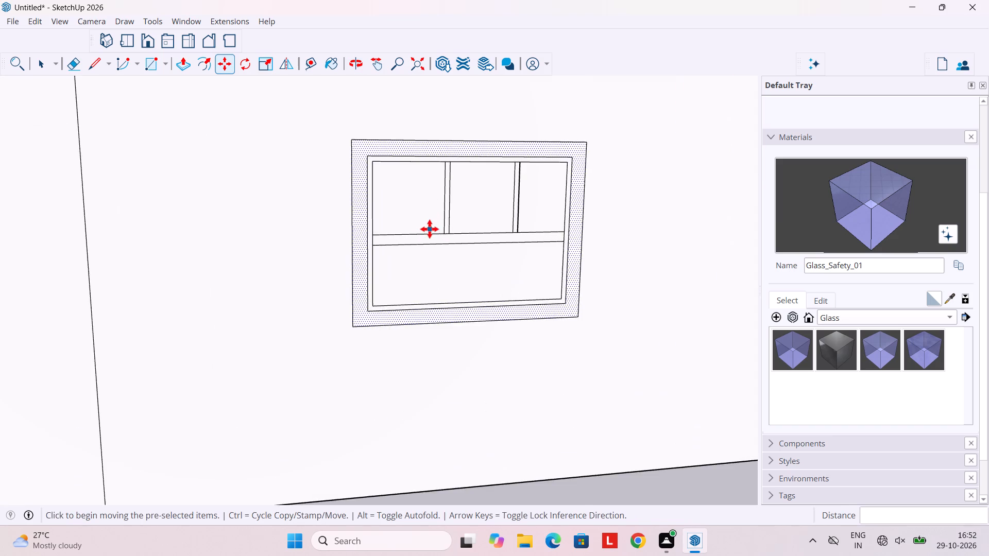
middle_click_drag(430, 229, 539, 282)
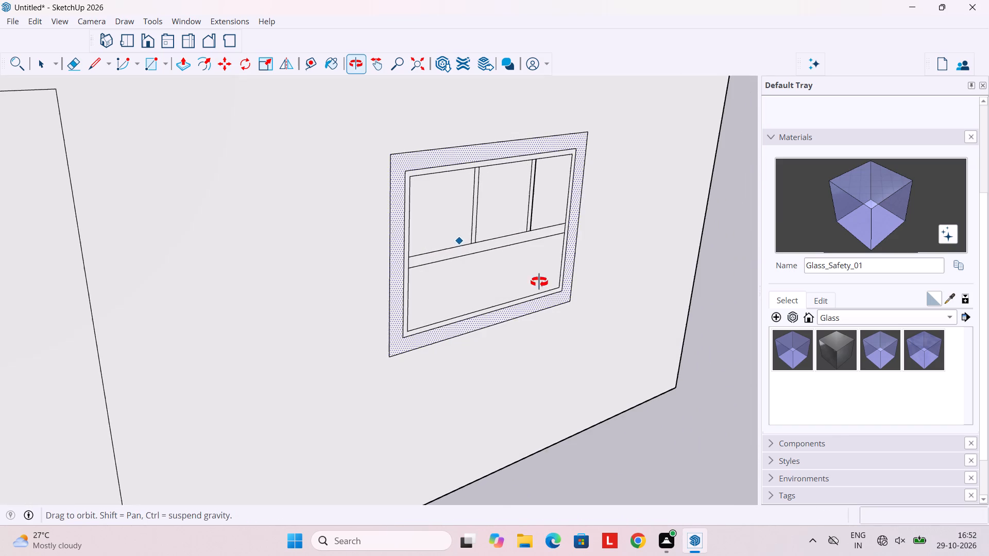
middle_click_drag(539, 282, 539, 282)
double_click(878, 348)
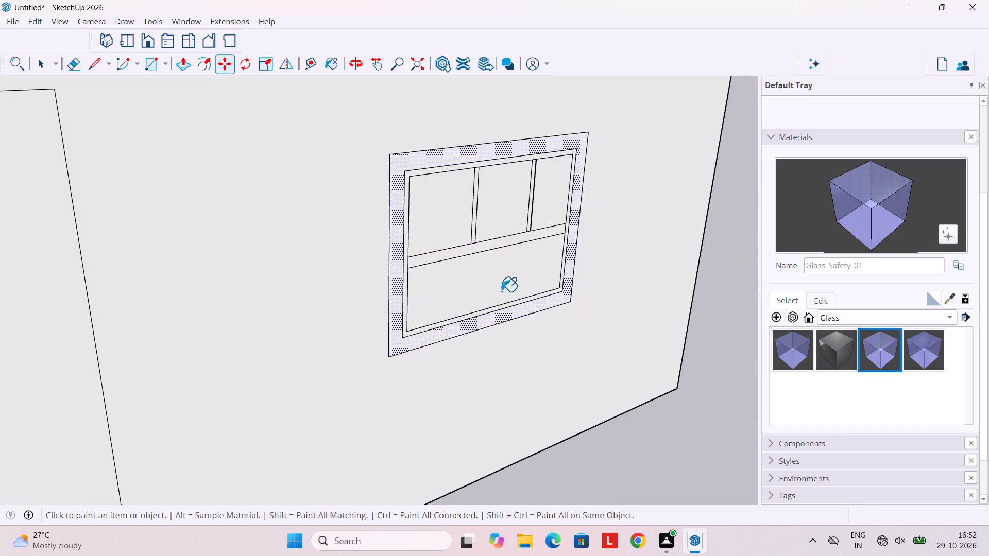
double_click(497, 288)
left_click(438, 225)
left_click(492, 216)
left_click(551, 211)
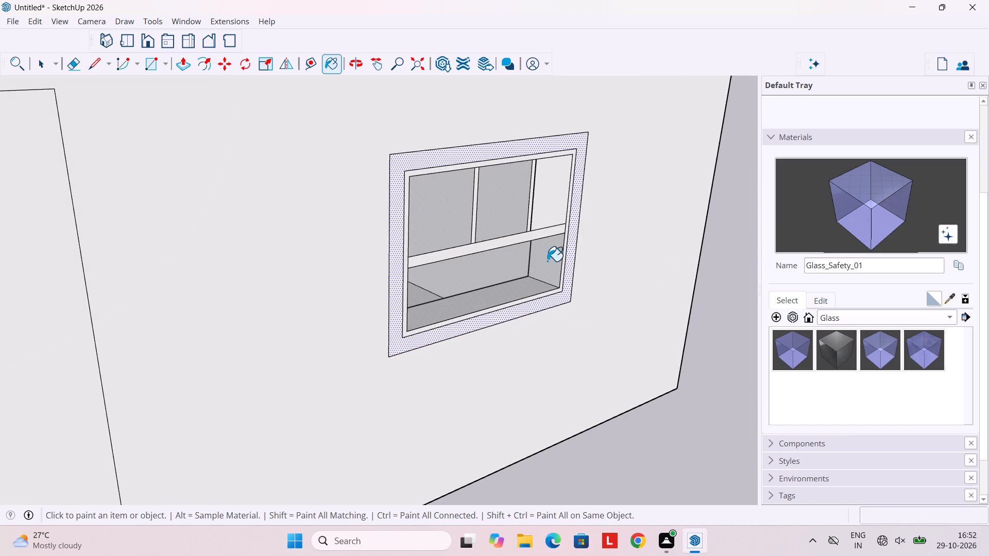
middle_click_drag(545, 280, 433, 239)
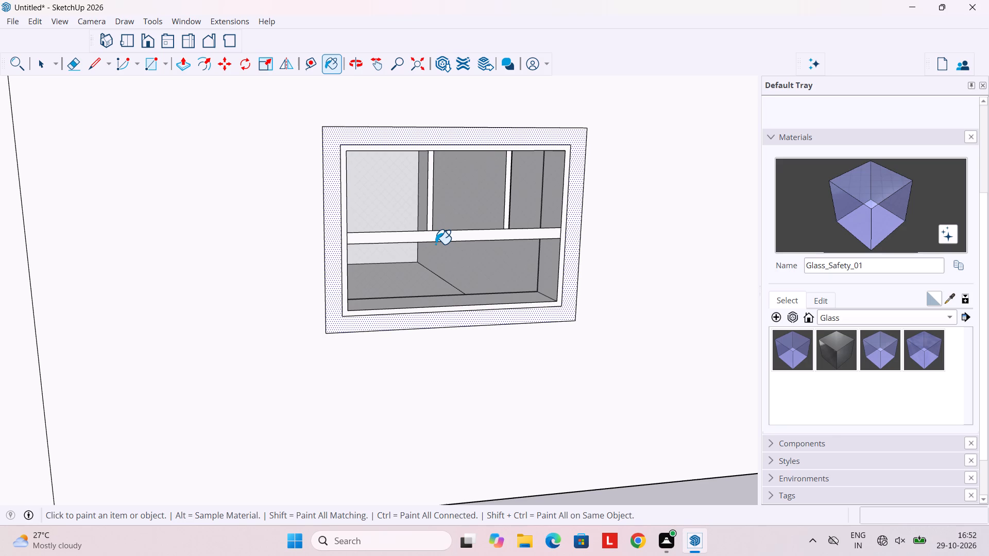
middle_click_drag(493, 250, 458, 267)
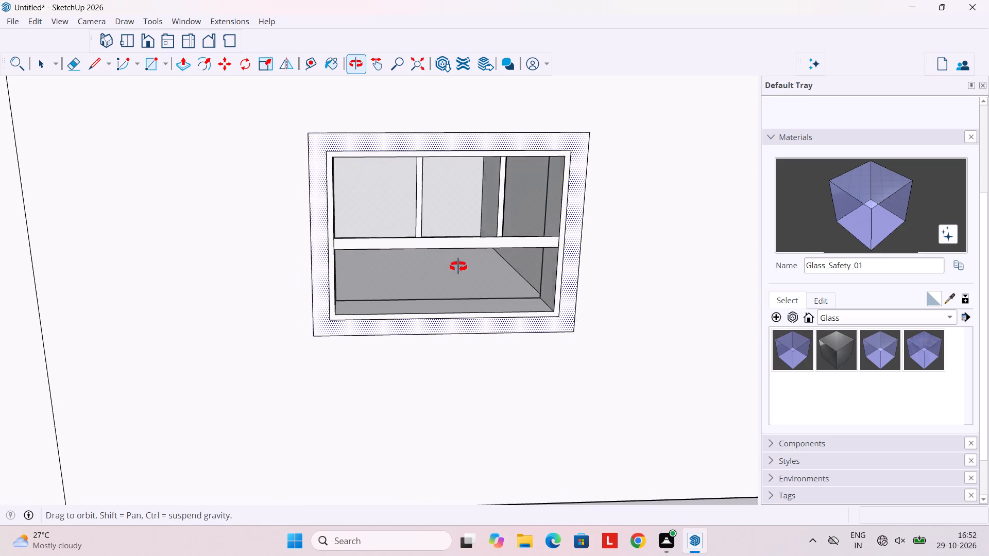
middle_click_drag(458, 267, 465, 265)
key("Escape")
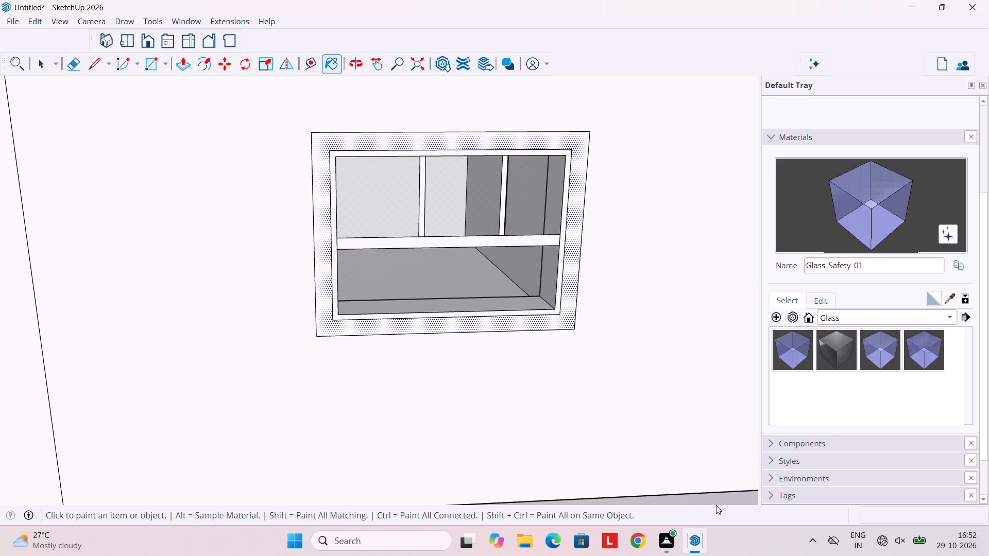
double_click(728, 502)
key("Escape")
key("Escape")
key("Escape")
key("space")
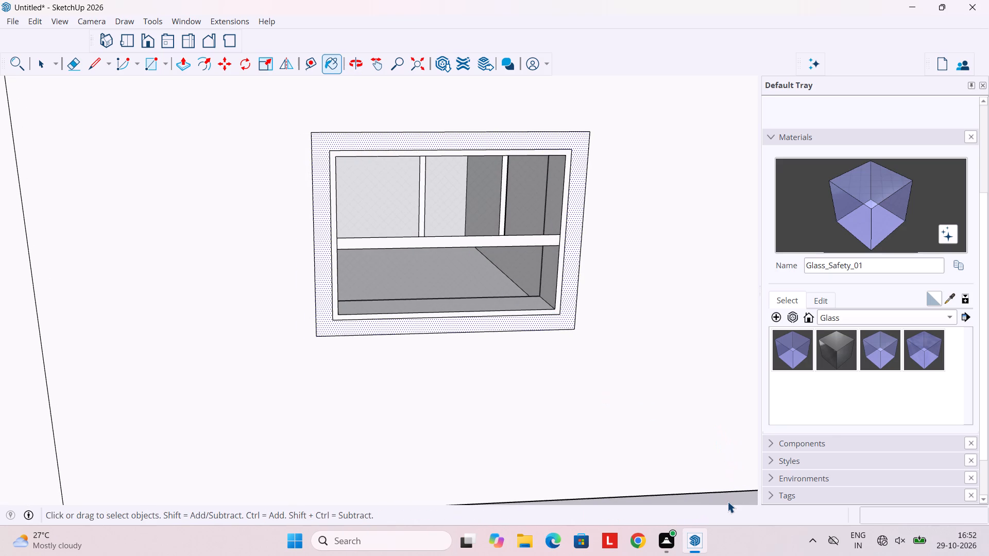
key("space")
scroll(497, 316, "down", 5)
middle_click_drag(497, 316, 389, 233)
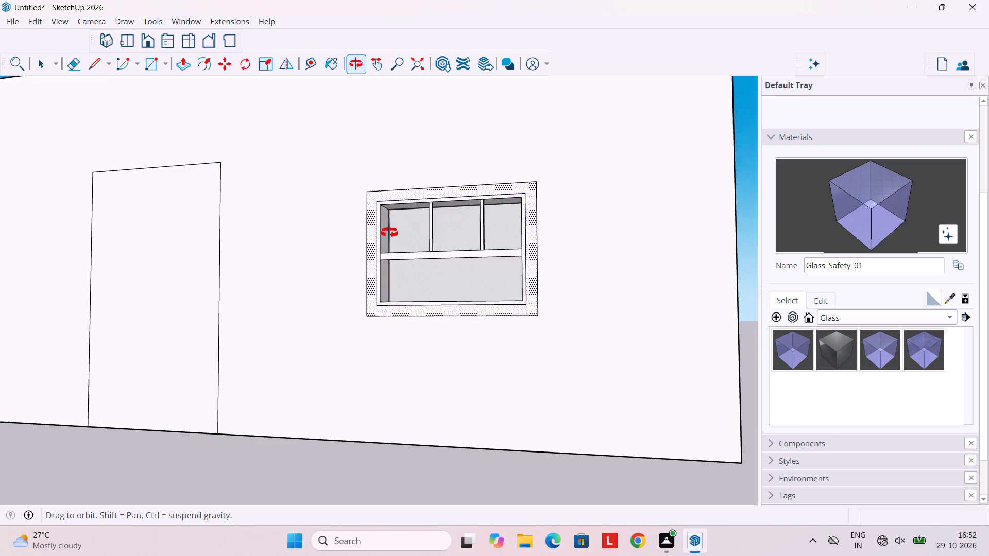
Clear the selection of the second window's outer frame face.
middle_click_drag(389, 233, 272, 299)
scroll(411, 268, "down", 3)
middle_click_drag(404, 268, 575, 289)
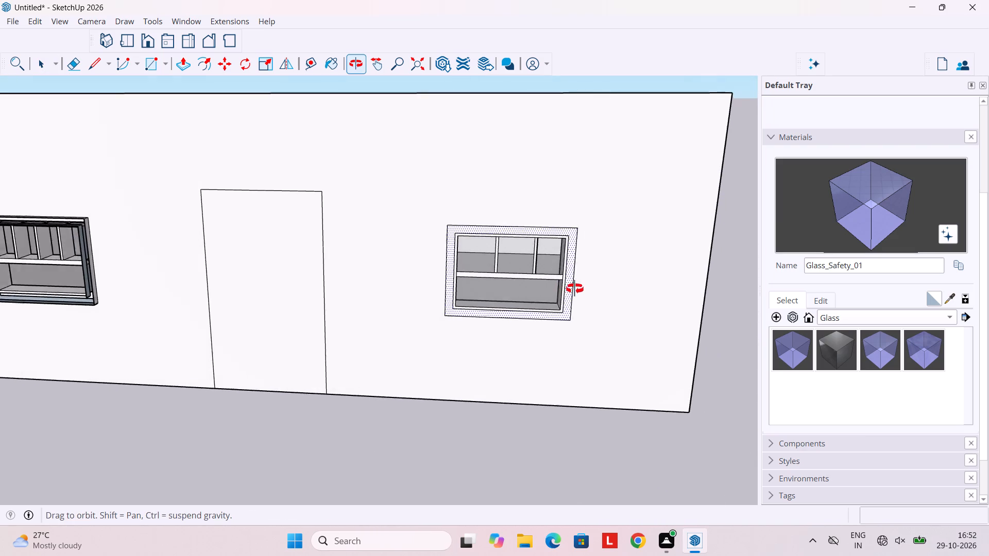
middle_click_drag(575, 289, 629, 298)
middle_click_drag(515, 263, 690, 292)
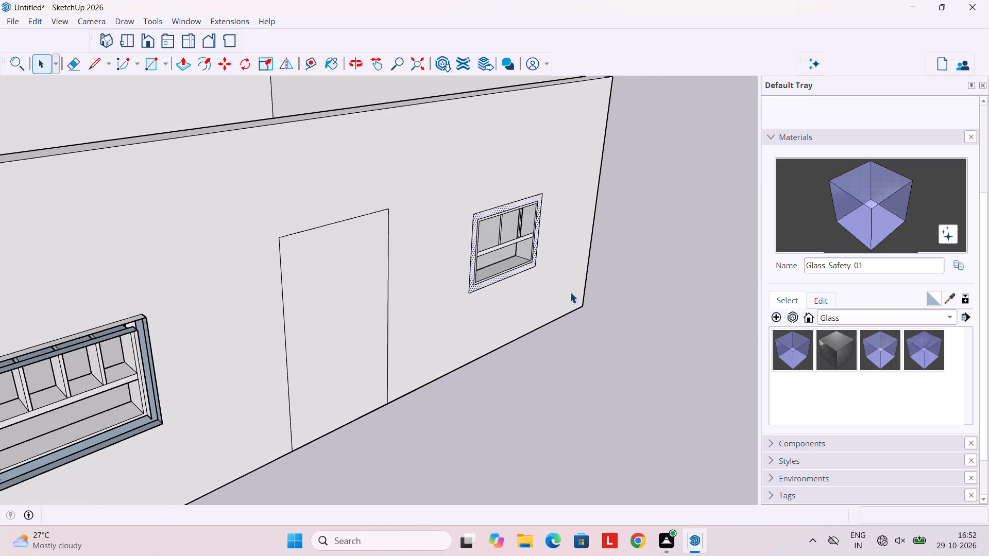
scroll(563, 292, "down", 4)
middle_click_drag(563, 292, 509, 246)
scroll(556, 245, "up", 3)
left_click_drag(551, 249, 550, 256)
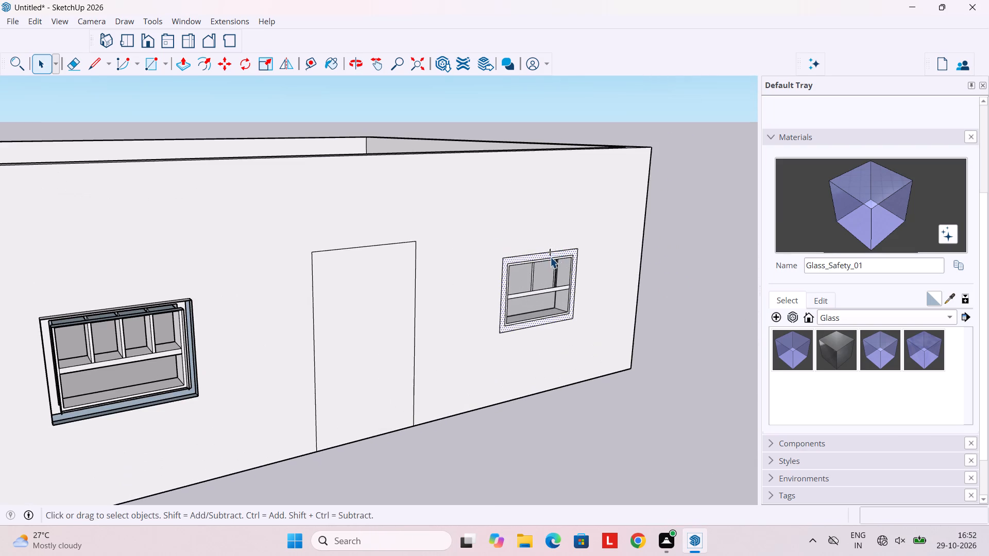
key("space")
key("space")
left_click(654, 381)
key("space")
left_click(654, 381)
key("space")
left_click(654, 381)
key("space")
key("Escape")
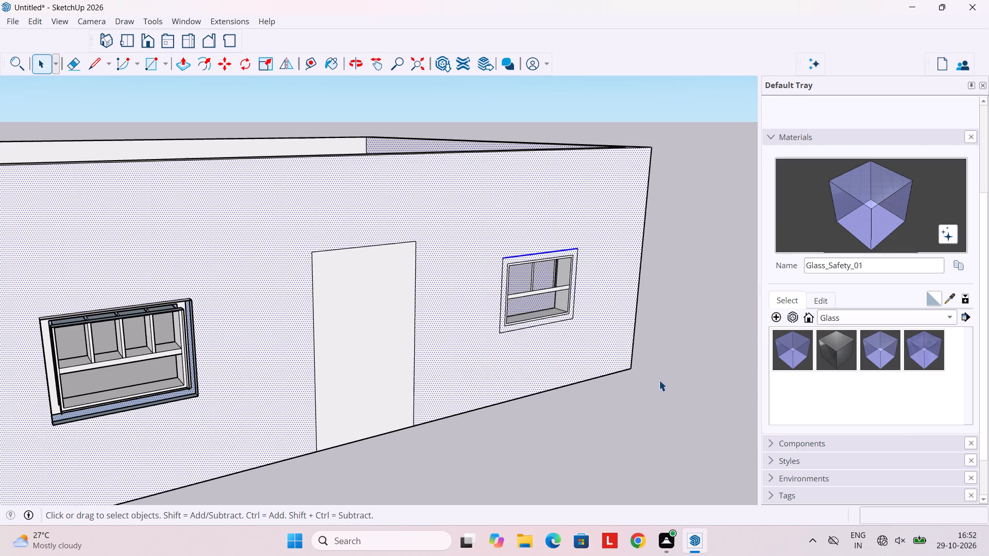
double_click(660, 380)
left_click(664, 378)
Examine the second window's frame, bars and glazed panes from several angles.
scroll(517, 292, "up", 1)
middle_click_drag(517, 292, 453, 251)
scroll(507, 267, "up", 5)
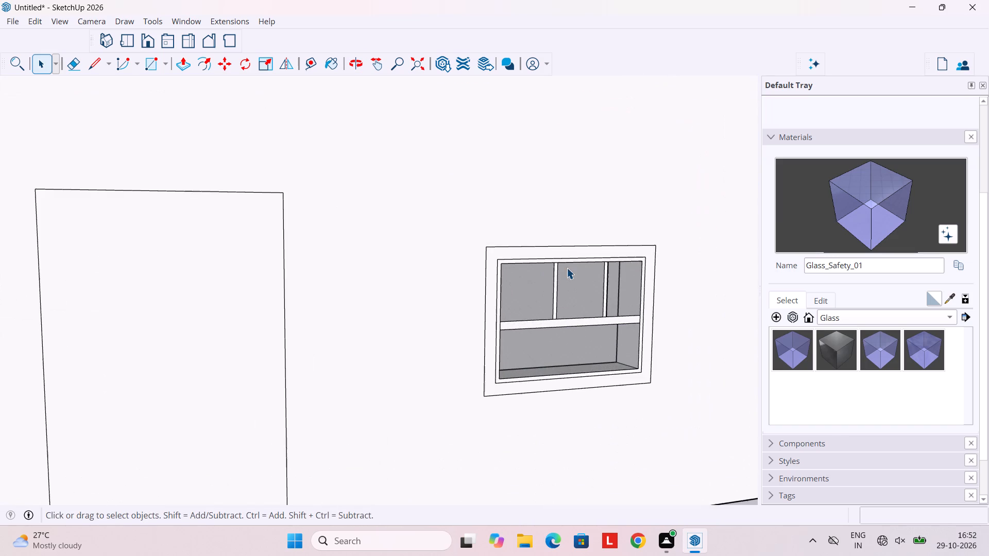
scroll(649, 313, "down", 3)
middle_click_drag(647, 313, 548, 294)
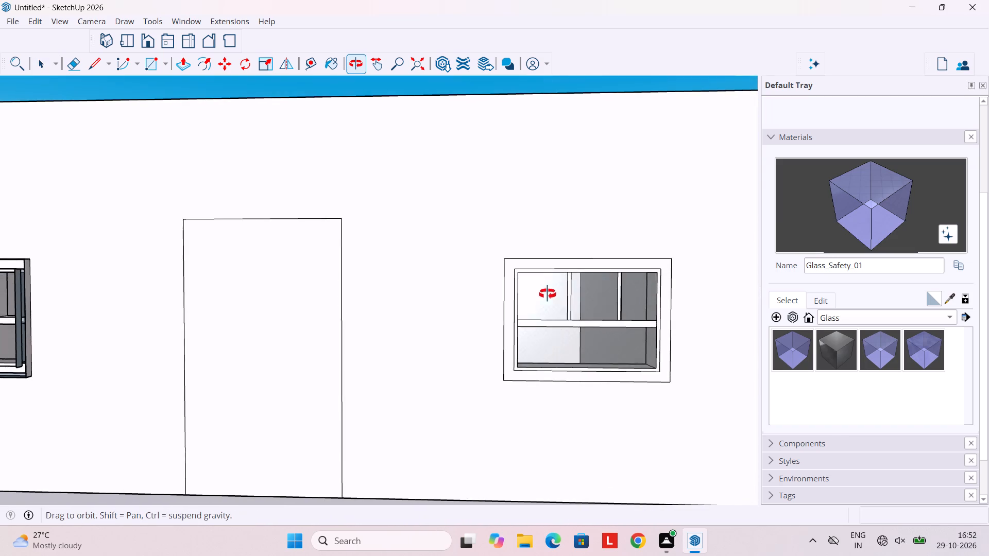
middle_click_drag(548, 294, 548, 293)
scroll(609, 304, "up", 3)
scroll(637, 301, "down", 4)
middle_click_drag(637, 301, 587, 352)
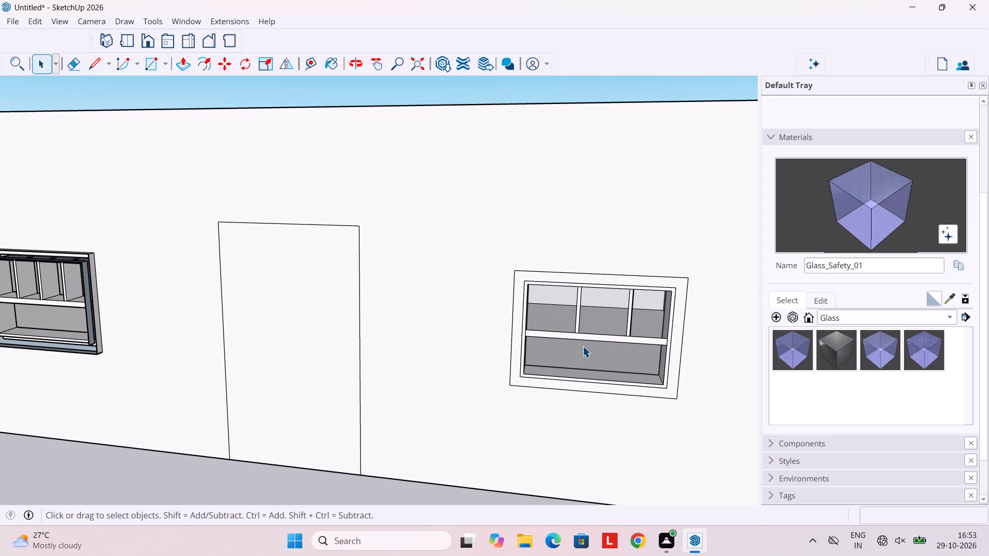
middle_click_drag(589, 343, 737, 363)
middle_click_drag(663, 332, 805, 330)
scroll(435, 291, "up", 3)
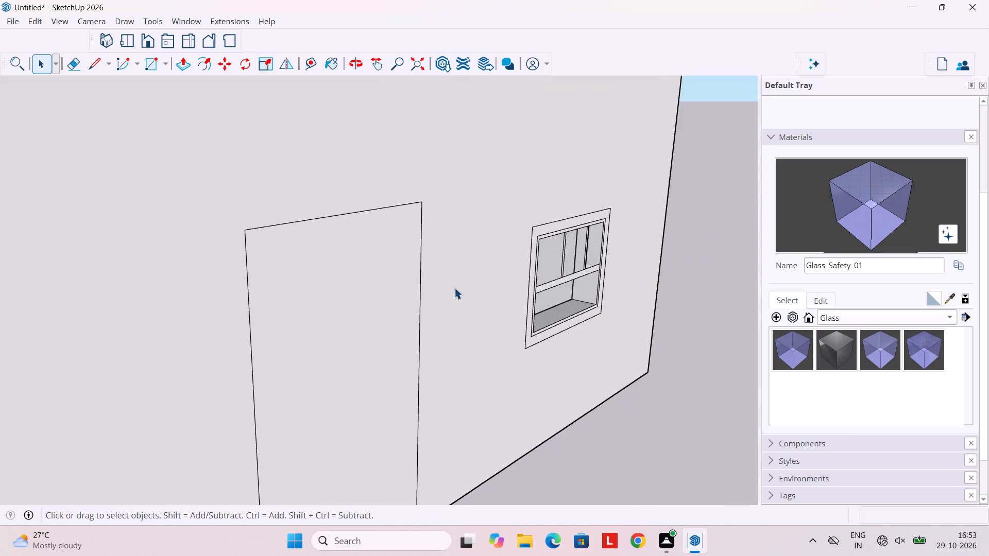
Delete the entire first window, on the far side of the door, from the front wall.
middle_click_drag(457, 290, 586, 306)
scroll(601, 300, "down", 3)
middle_click_drag(601, 300, 438, 252)
scroll(707, 311, "down", 4)
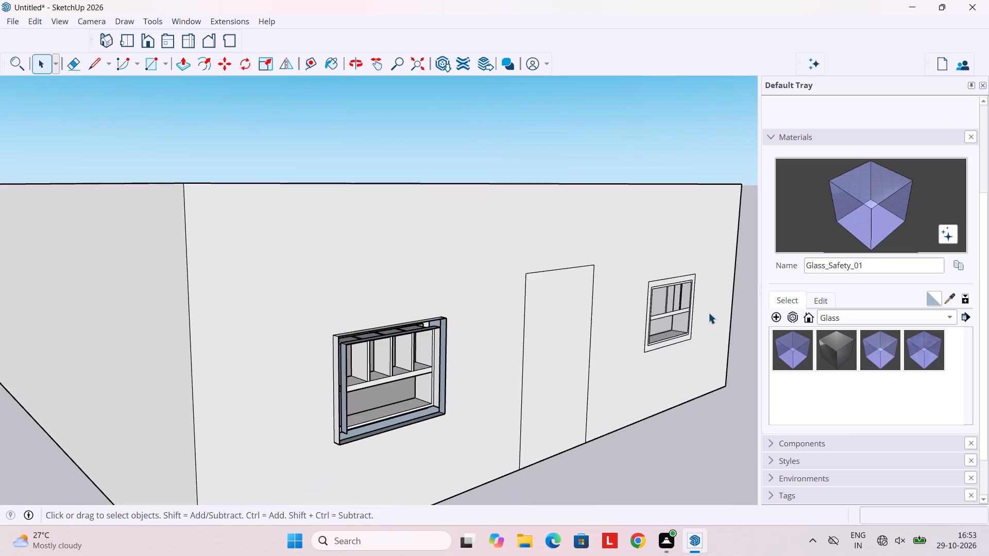
middle_click_drag(708, 312, 565, 293)
scroll(748, 324, "down", 5)
middle_click_drag(746, 341, 702, 343)
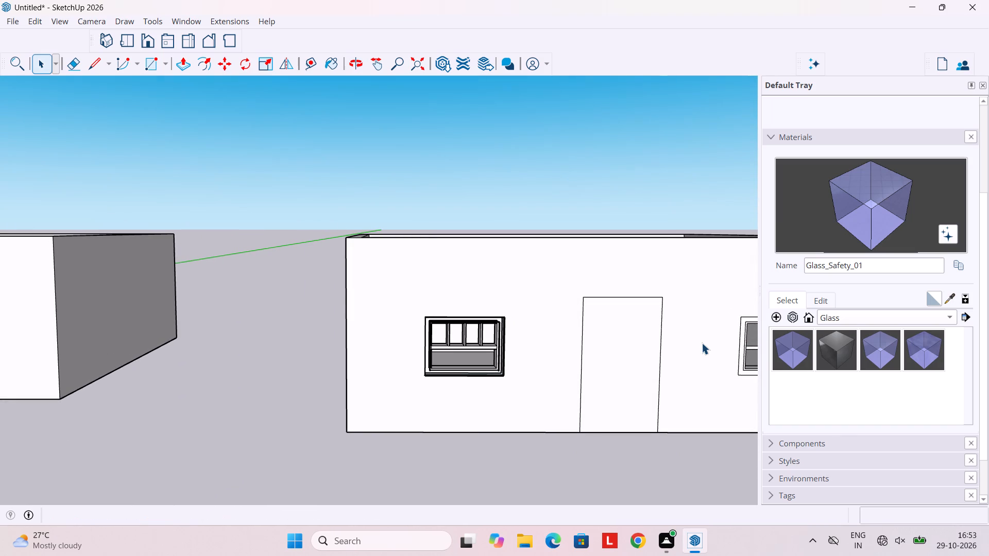
middle_click_drag(677, 329, 642, 328)
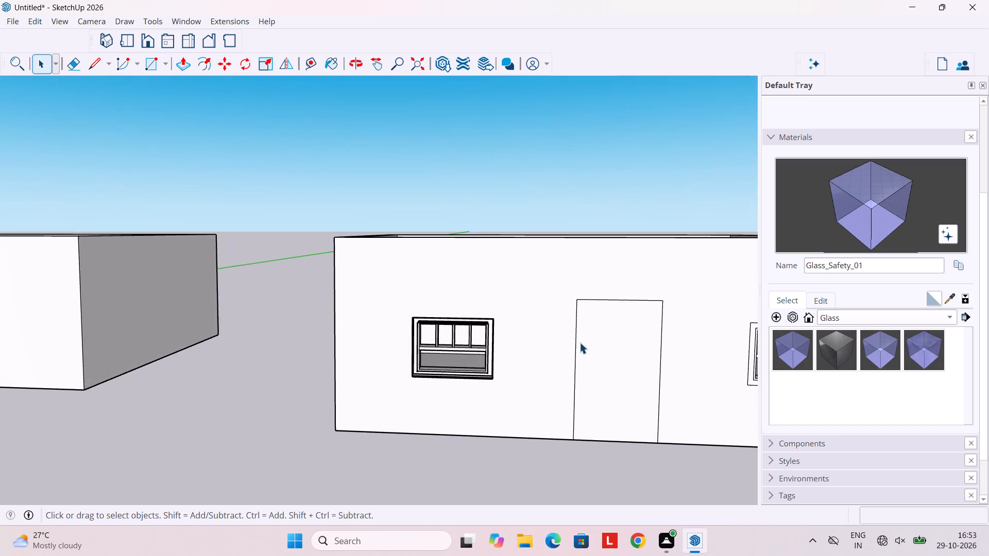
scroll(579, 342, "down", 4)
left_click_drag(444, 317, 533, 374)
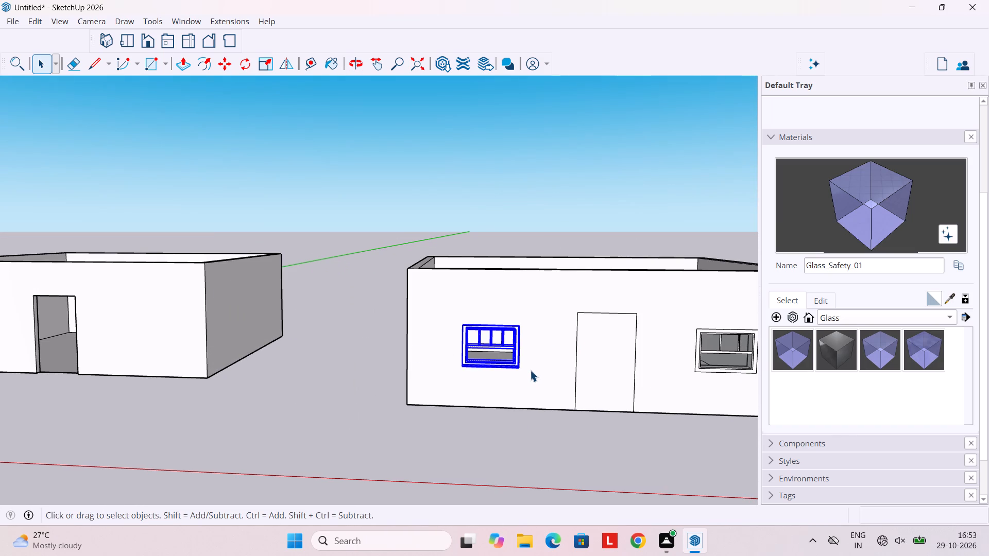
key("Delete")
Make a group from the outer frame face and edges of the window outline on the adjacent side wall.
scroll(495, 368, "down", 3)
middle_click_drag(601, 372, 427, 376)
scroll(562, 376, "down", 3)
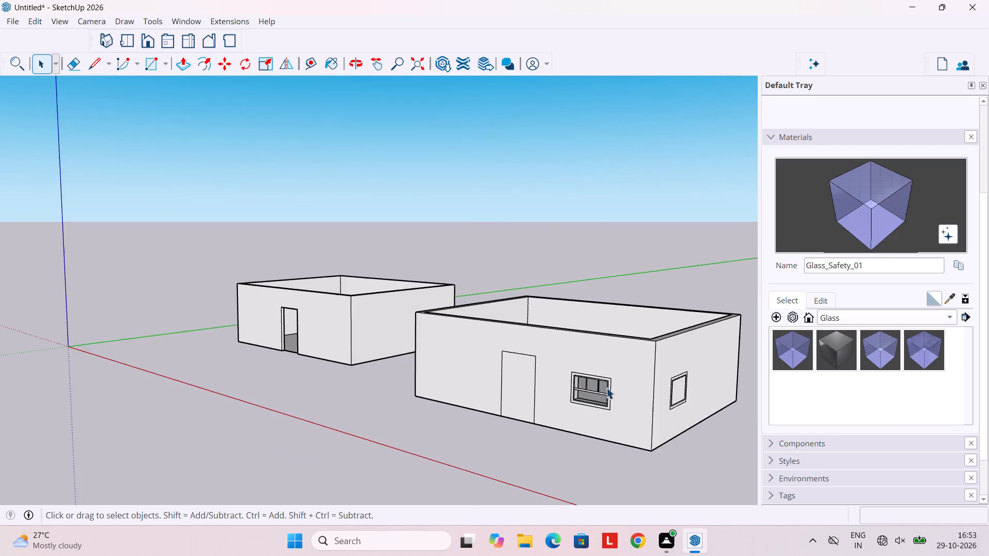
middle_click_drag(606, 388, 469, 371)
middle_click_drag(632, 395, 584, 386)
scroll(617, 404, "up", 10)
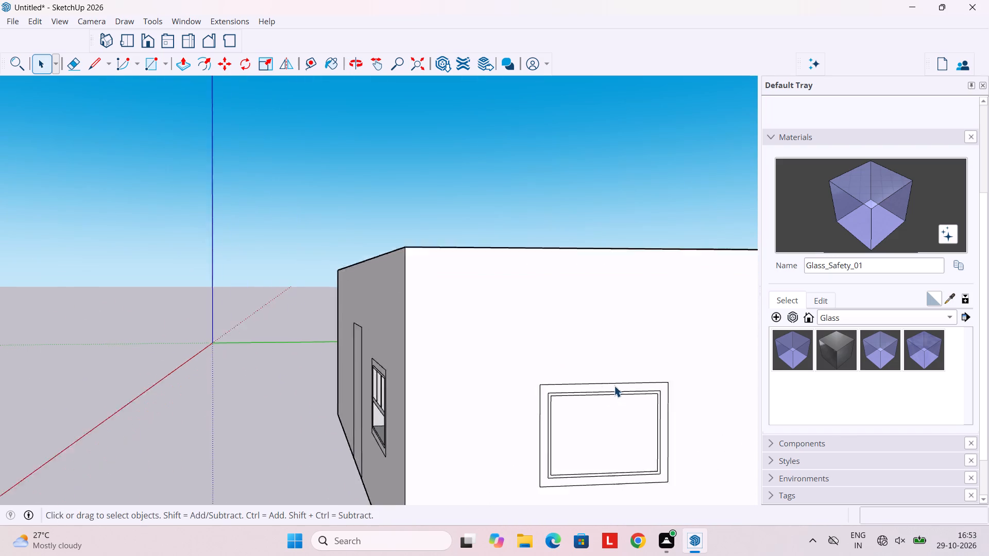
scroll(614, 386, "up", 1)
left_click(617, 392)
scroll(617, 392, "down", 3)
double_click(627, 382)
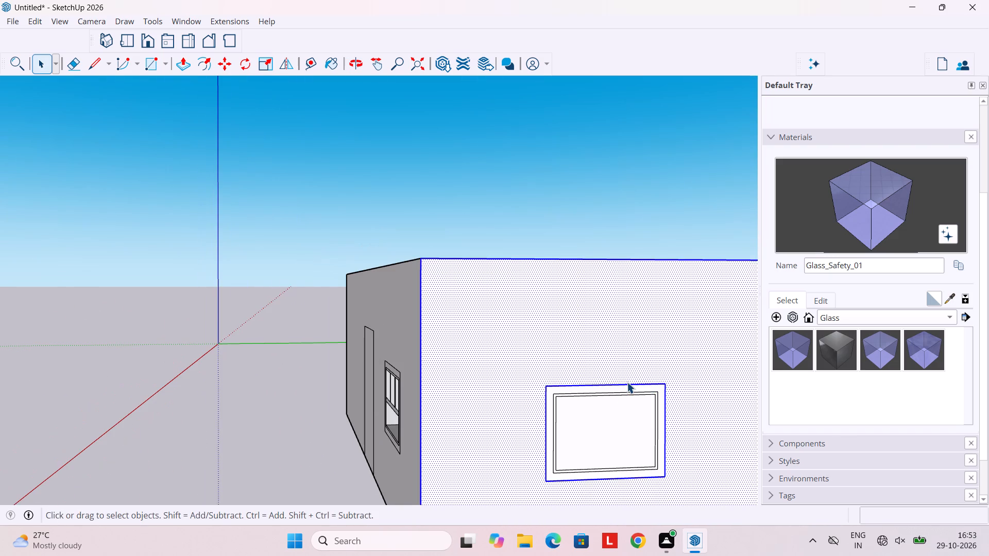
double_click(336, 397)
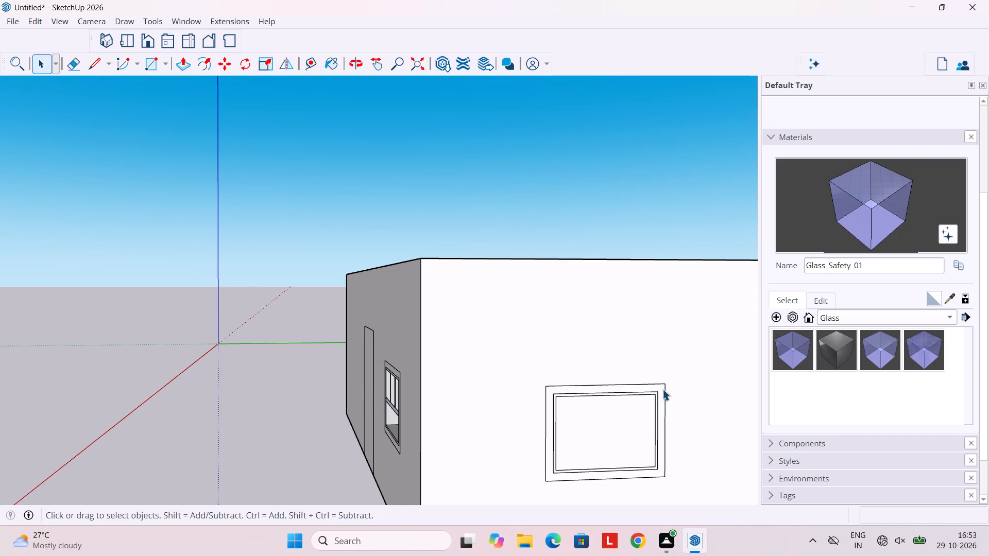
double_click(657, 387)
right_click(625, 388)
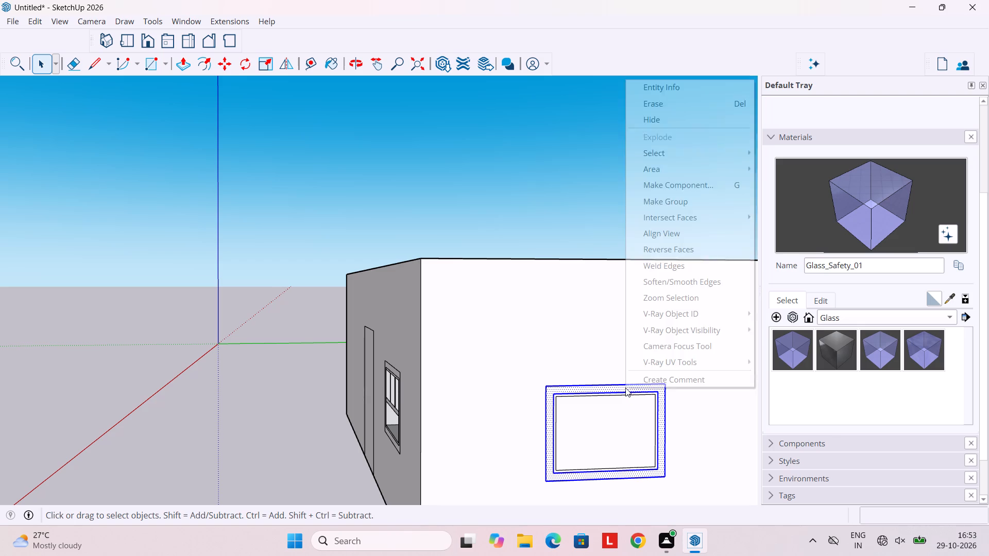
left_click(675, 201)
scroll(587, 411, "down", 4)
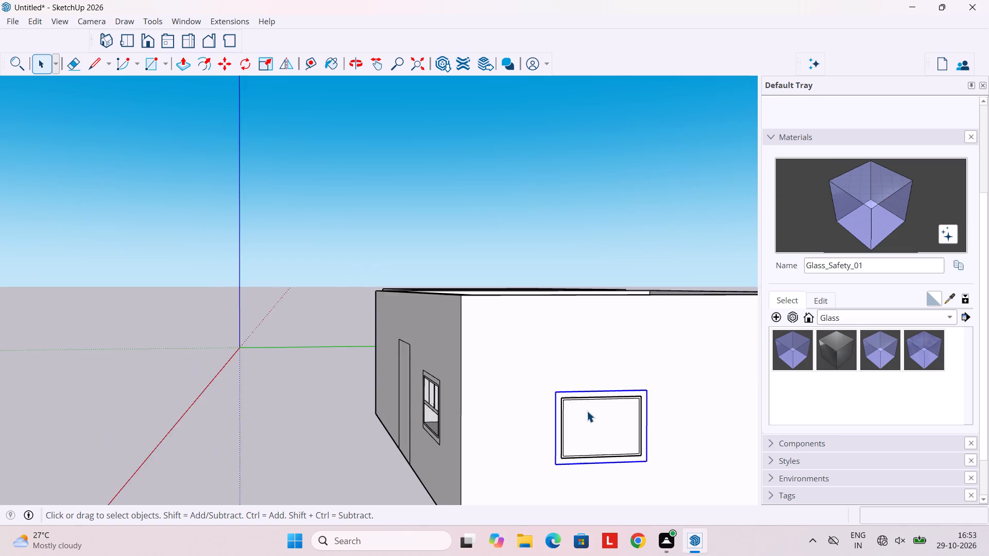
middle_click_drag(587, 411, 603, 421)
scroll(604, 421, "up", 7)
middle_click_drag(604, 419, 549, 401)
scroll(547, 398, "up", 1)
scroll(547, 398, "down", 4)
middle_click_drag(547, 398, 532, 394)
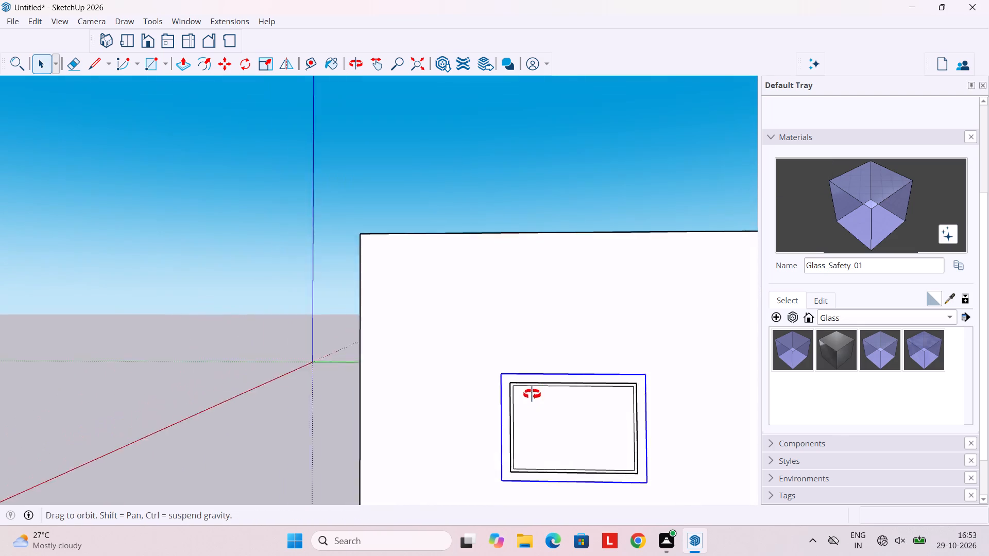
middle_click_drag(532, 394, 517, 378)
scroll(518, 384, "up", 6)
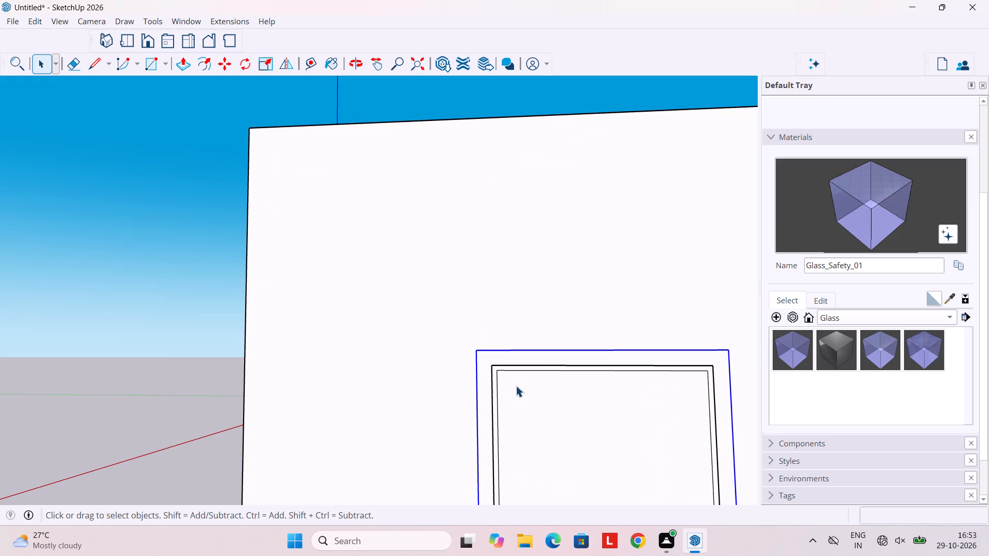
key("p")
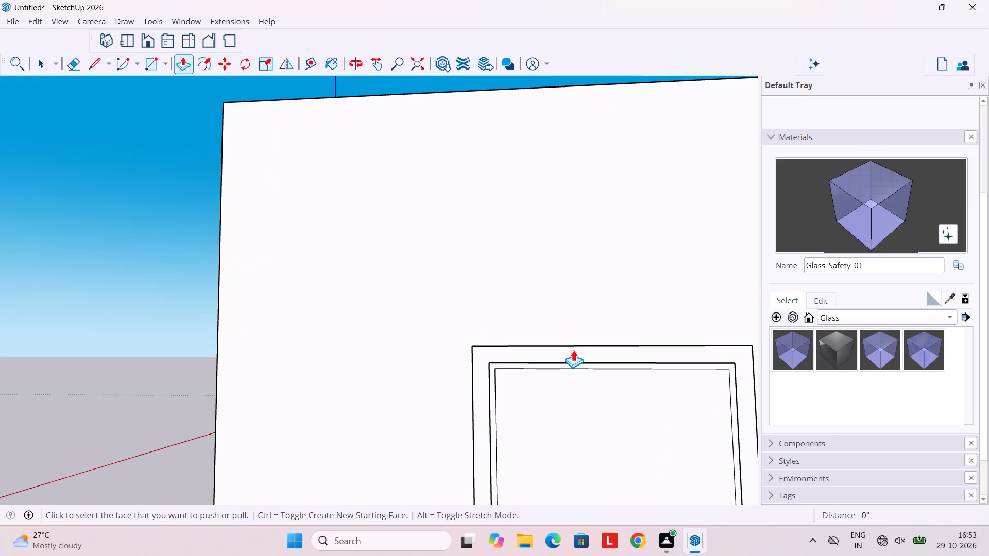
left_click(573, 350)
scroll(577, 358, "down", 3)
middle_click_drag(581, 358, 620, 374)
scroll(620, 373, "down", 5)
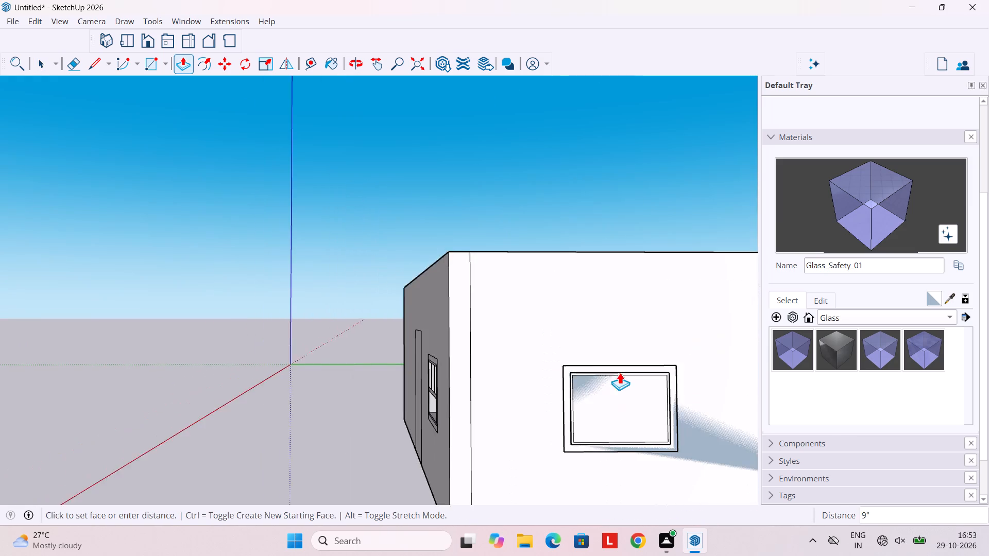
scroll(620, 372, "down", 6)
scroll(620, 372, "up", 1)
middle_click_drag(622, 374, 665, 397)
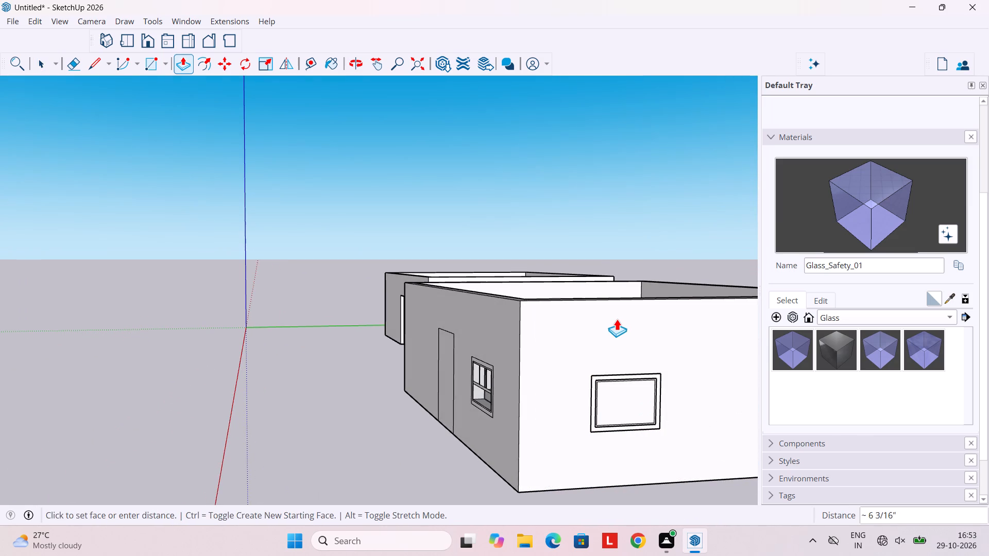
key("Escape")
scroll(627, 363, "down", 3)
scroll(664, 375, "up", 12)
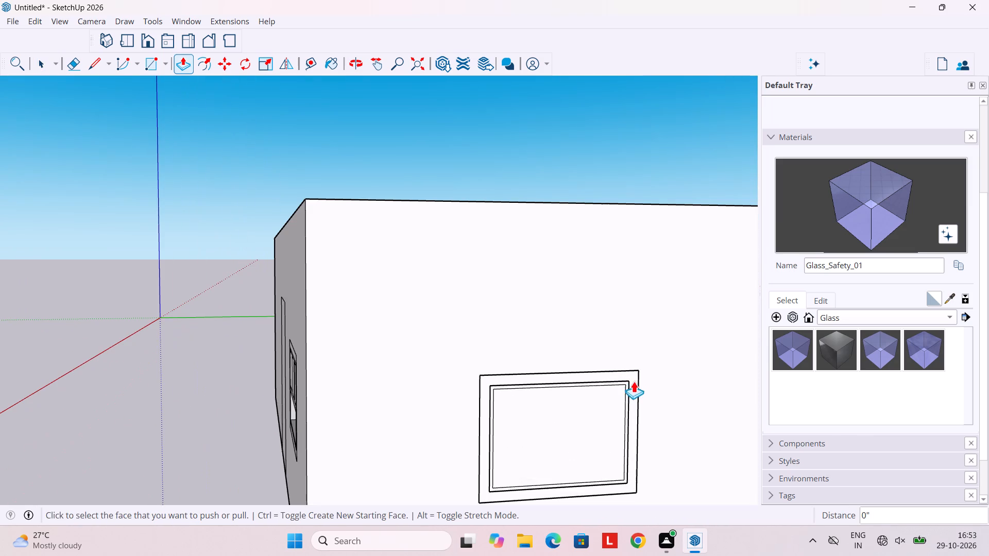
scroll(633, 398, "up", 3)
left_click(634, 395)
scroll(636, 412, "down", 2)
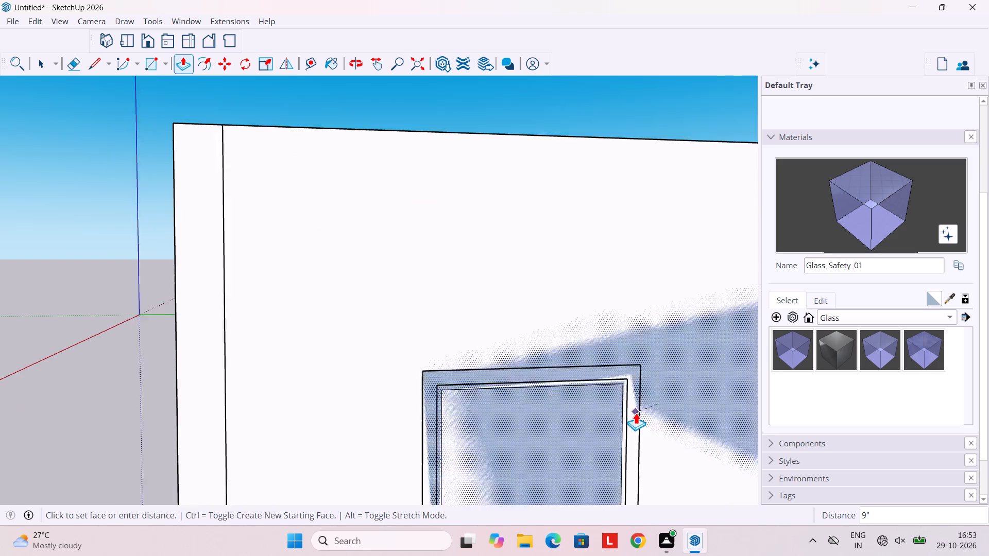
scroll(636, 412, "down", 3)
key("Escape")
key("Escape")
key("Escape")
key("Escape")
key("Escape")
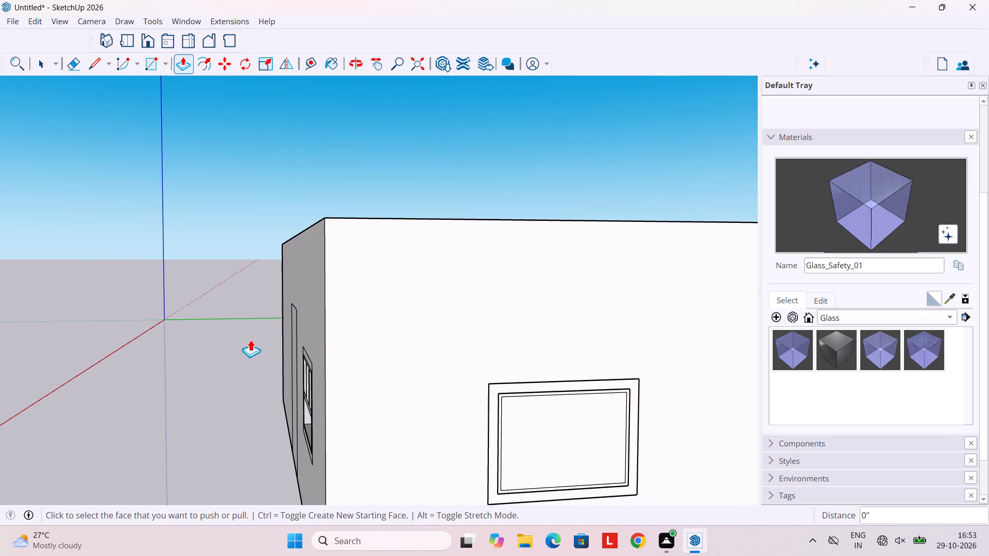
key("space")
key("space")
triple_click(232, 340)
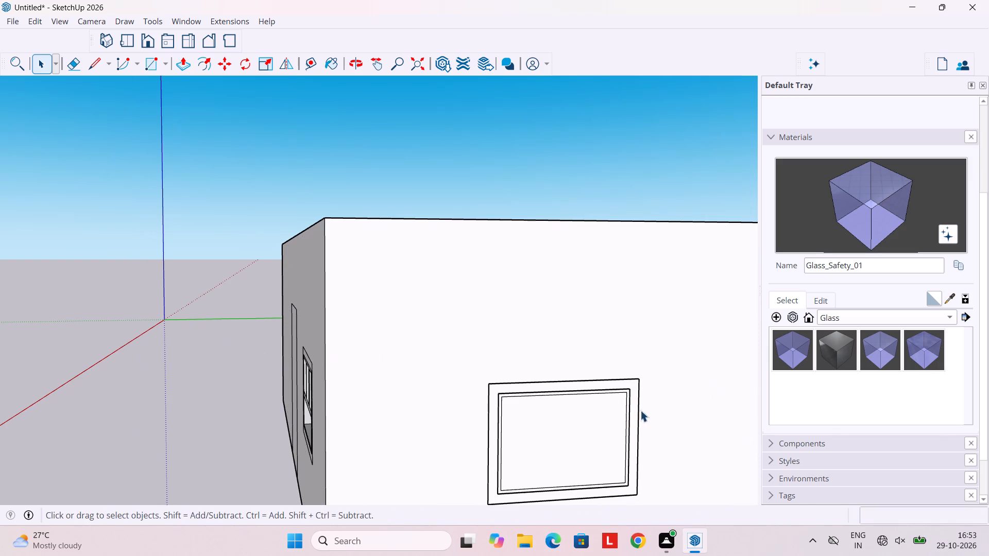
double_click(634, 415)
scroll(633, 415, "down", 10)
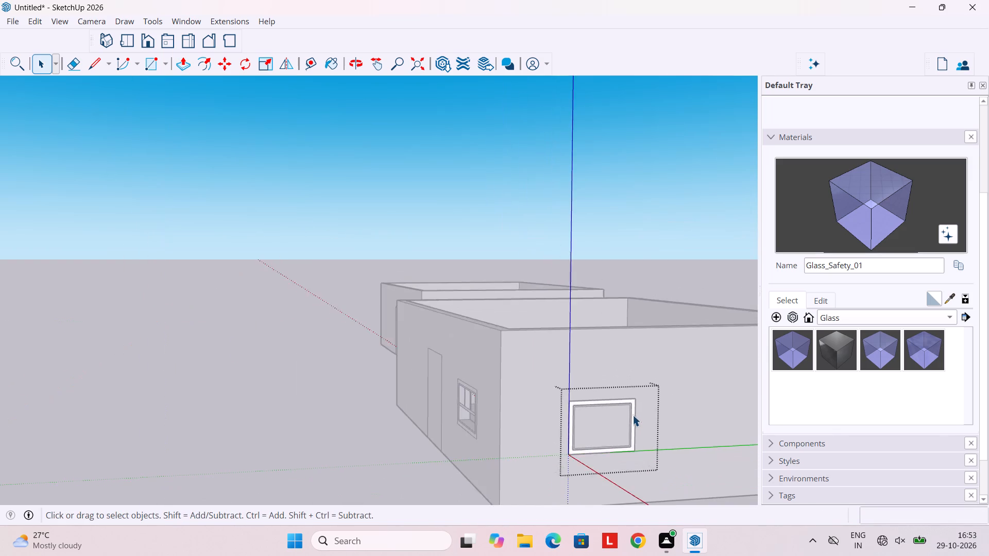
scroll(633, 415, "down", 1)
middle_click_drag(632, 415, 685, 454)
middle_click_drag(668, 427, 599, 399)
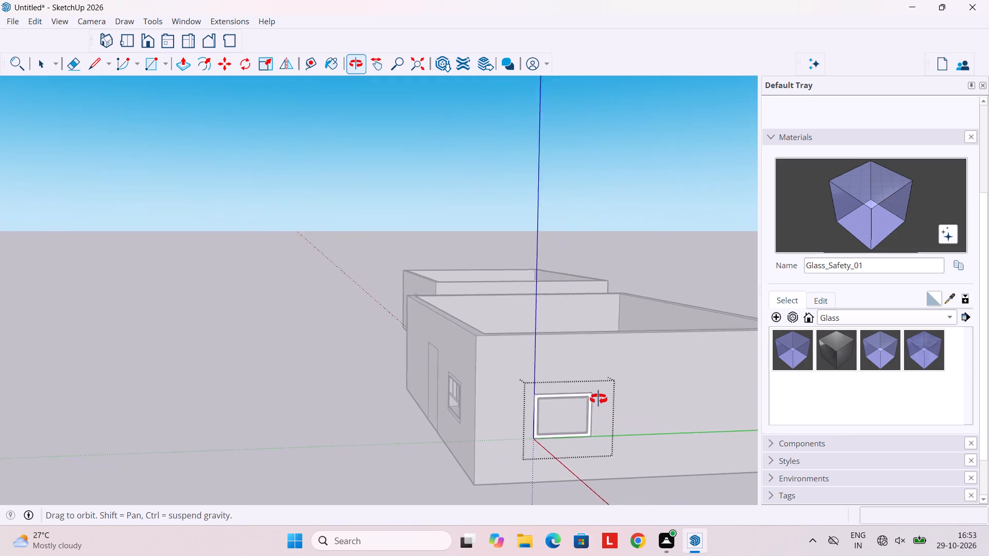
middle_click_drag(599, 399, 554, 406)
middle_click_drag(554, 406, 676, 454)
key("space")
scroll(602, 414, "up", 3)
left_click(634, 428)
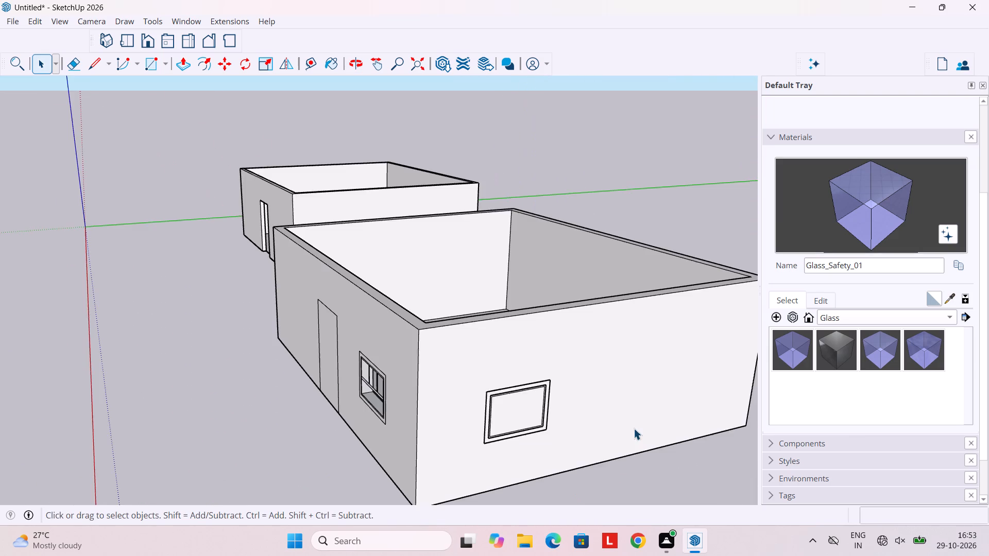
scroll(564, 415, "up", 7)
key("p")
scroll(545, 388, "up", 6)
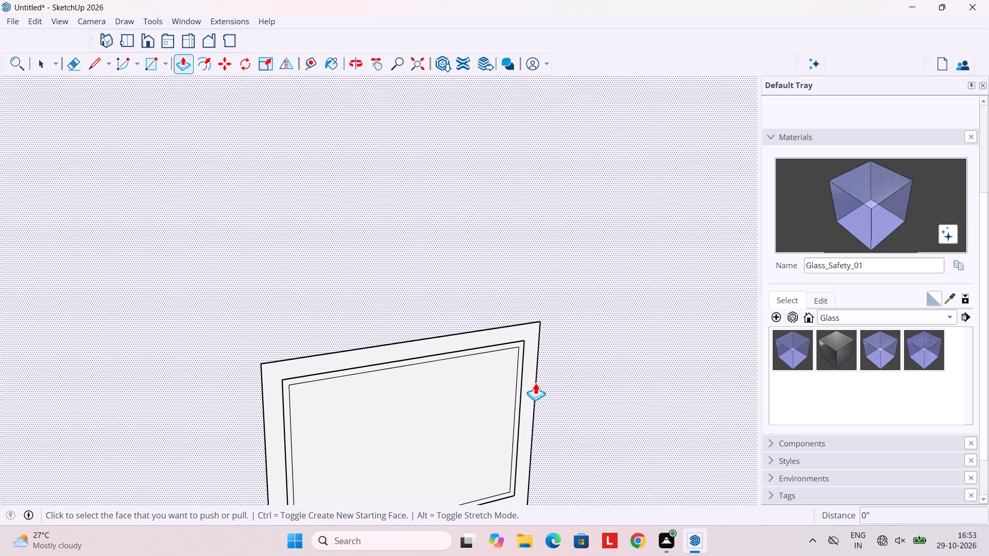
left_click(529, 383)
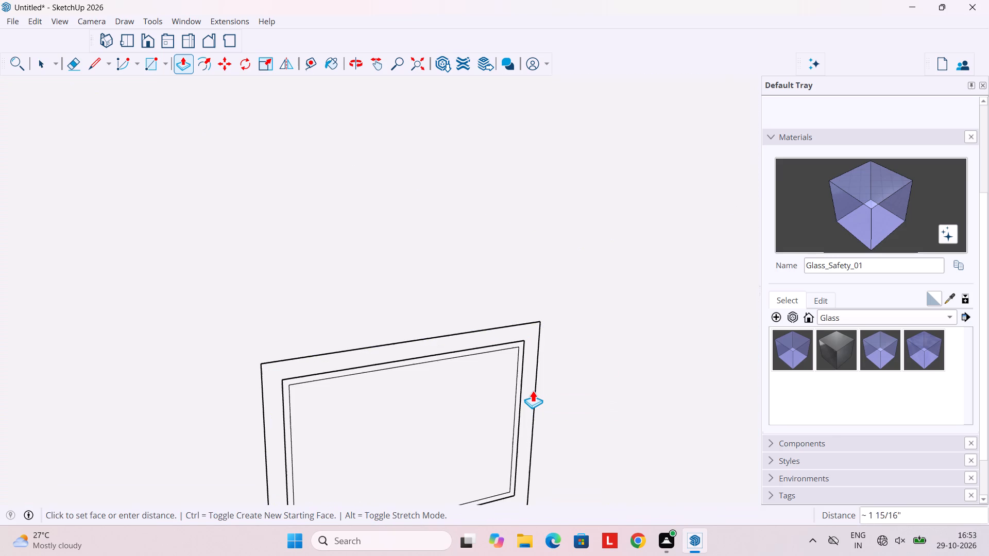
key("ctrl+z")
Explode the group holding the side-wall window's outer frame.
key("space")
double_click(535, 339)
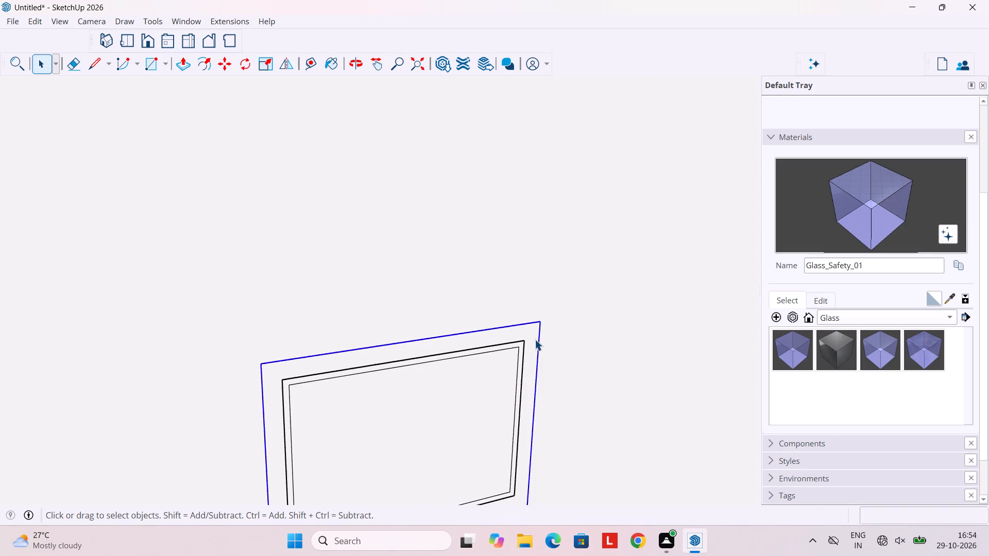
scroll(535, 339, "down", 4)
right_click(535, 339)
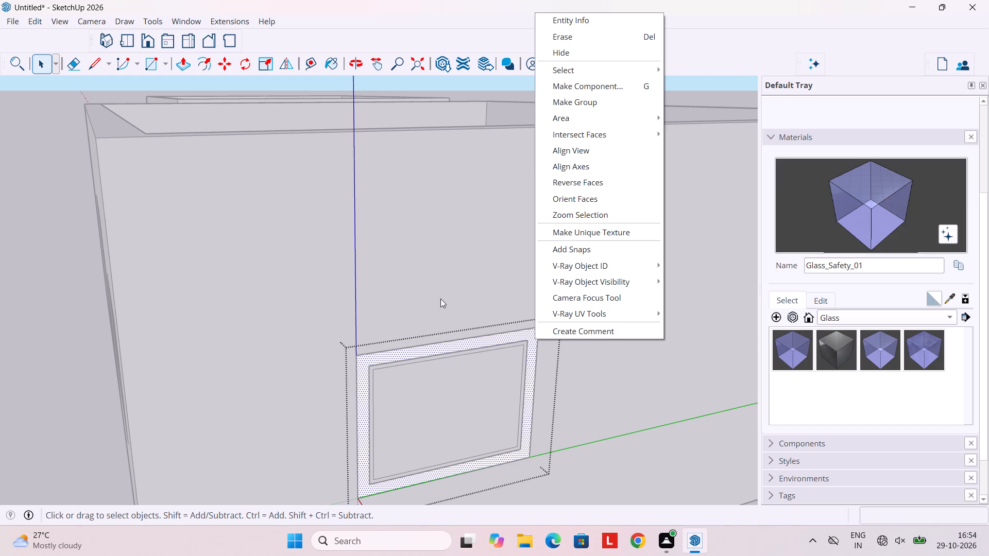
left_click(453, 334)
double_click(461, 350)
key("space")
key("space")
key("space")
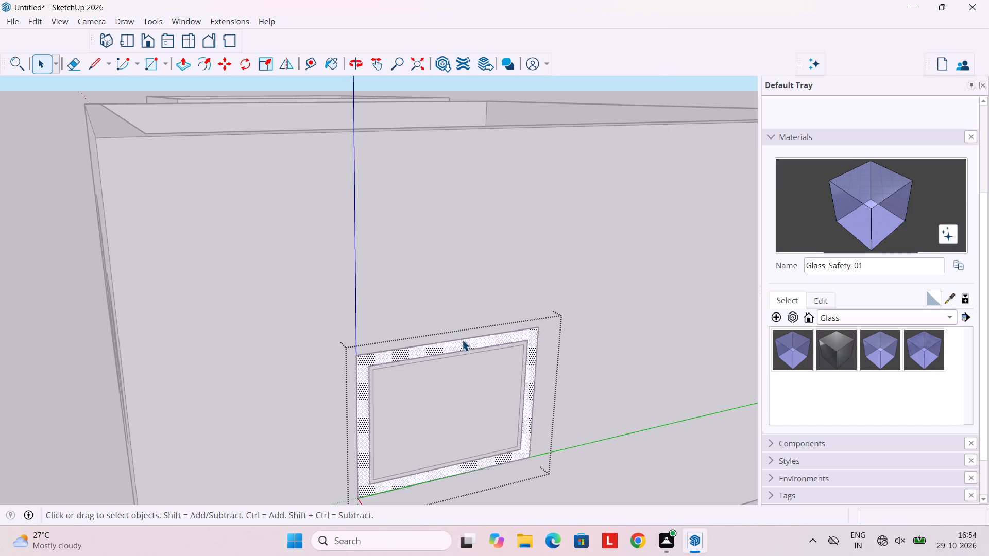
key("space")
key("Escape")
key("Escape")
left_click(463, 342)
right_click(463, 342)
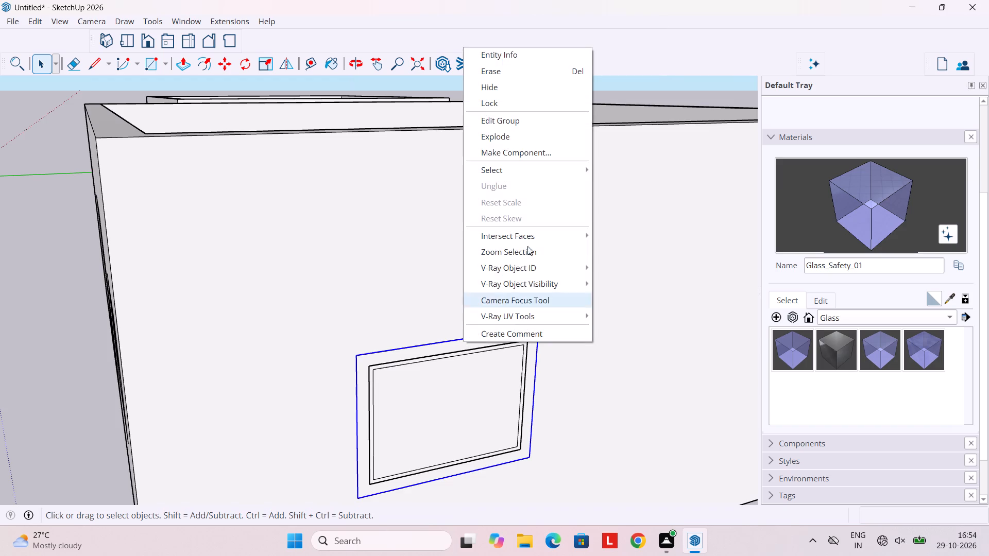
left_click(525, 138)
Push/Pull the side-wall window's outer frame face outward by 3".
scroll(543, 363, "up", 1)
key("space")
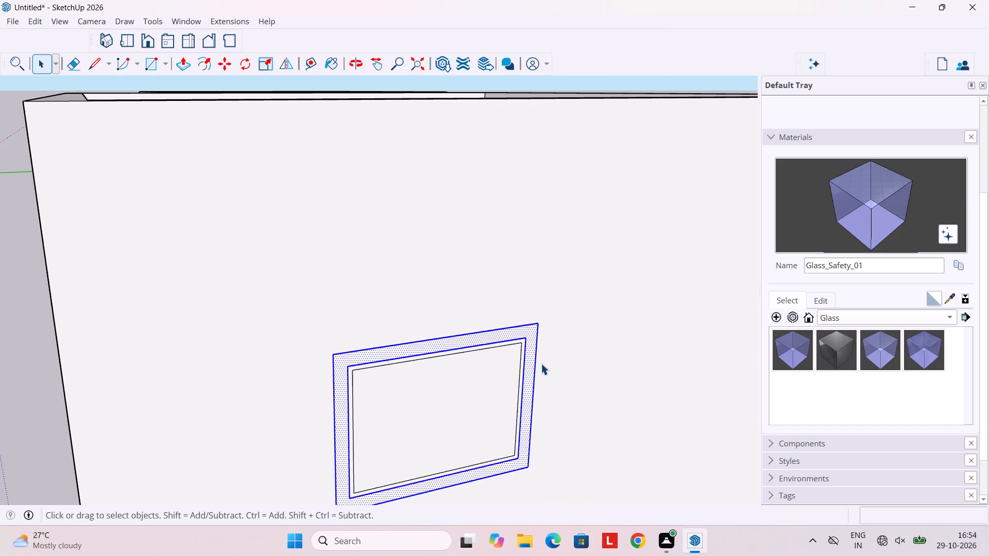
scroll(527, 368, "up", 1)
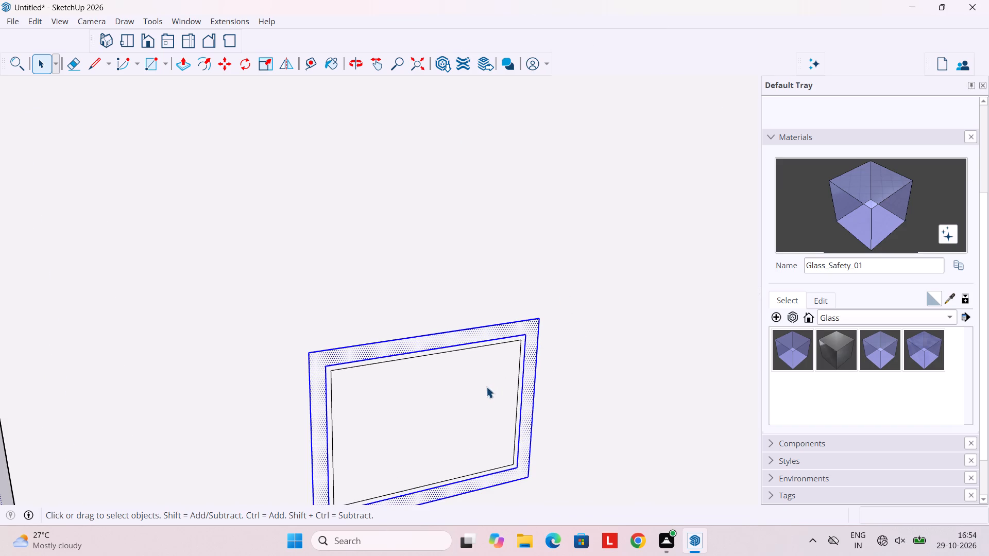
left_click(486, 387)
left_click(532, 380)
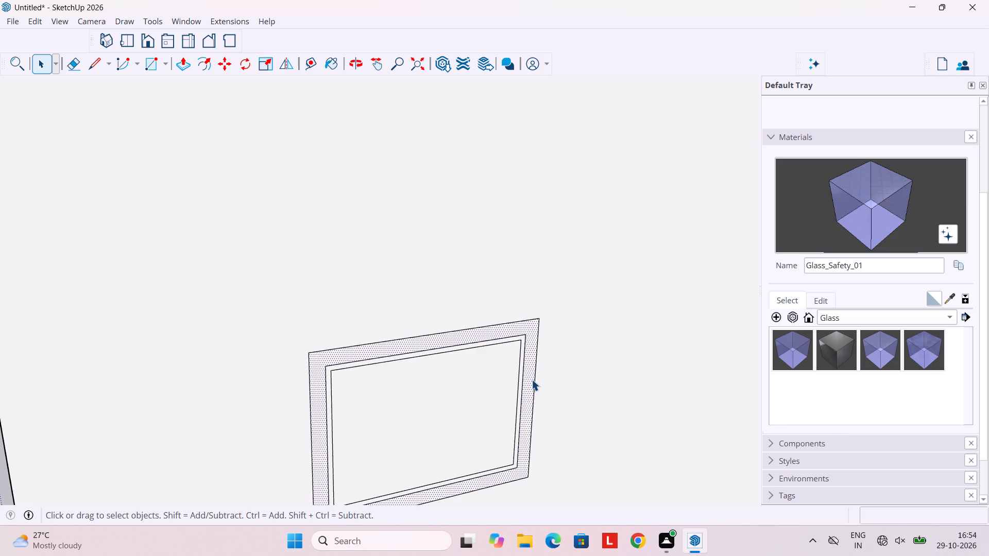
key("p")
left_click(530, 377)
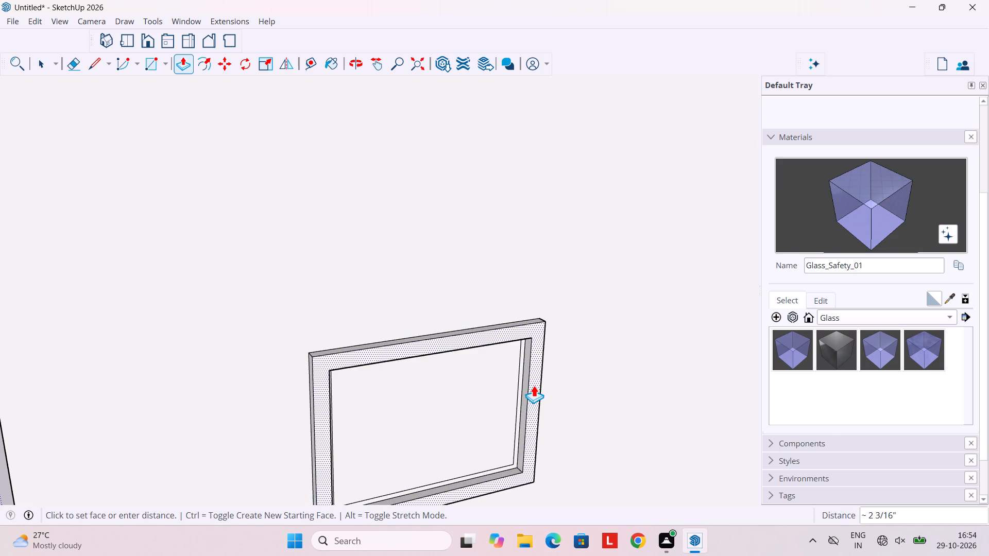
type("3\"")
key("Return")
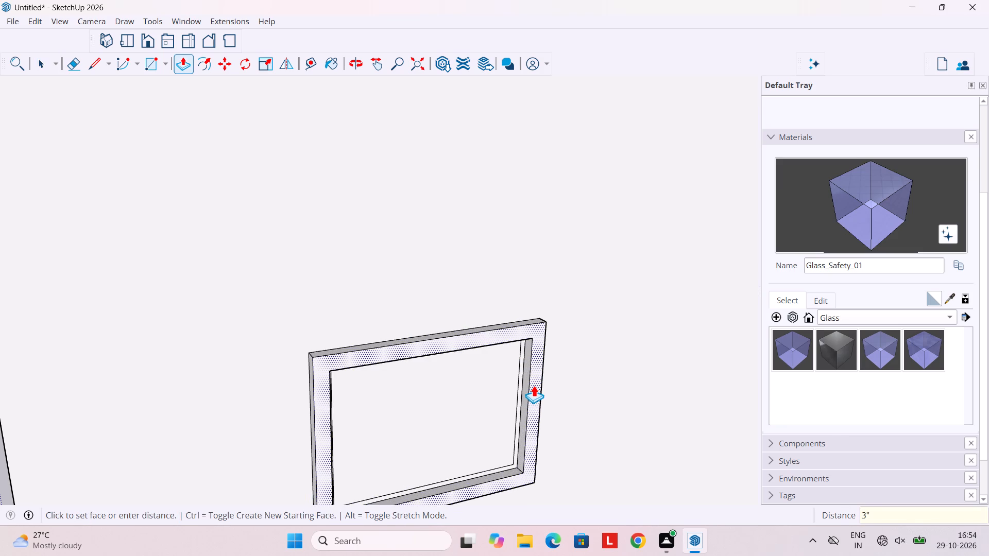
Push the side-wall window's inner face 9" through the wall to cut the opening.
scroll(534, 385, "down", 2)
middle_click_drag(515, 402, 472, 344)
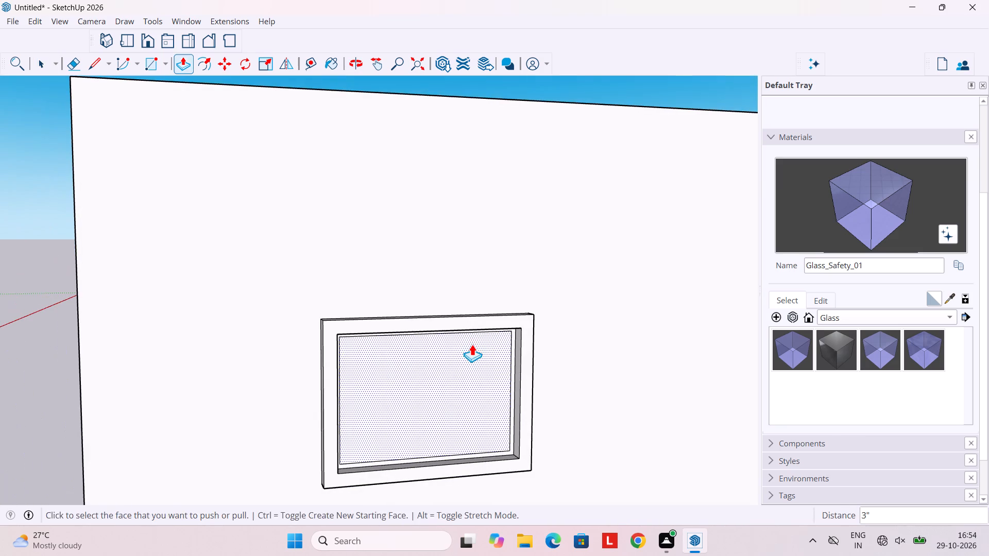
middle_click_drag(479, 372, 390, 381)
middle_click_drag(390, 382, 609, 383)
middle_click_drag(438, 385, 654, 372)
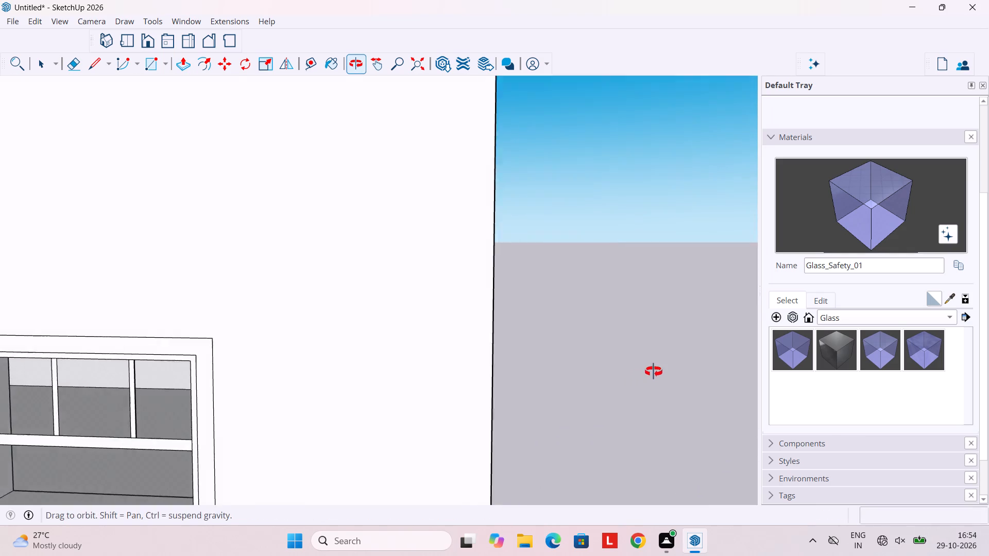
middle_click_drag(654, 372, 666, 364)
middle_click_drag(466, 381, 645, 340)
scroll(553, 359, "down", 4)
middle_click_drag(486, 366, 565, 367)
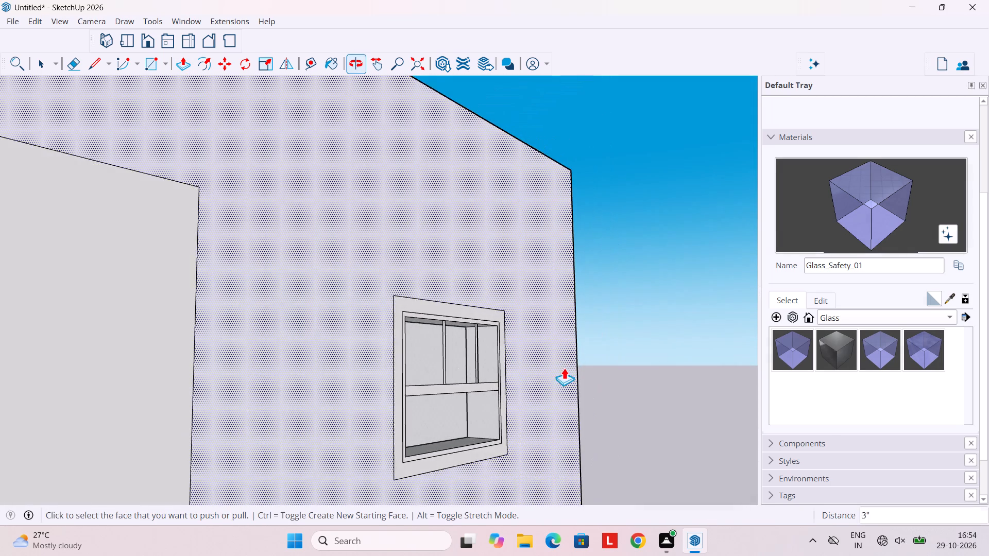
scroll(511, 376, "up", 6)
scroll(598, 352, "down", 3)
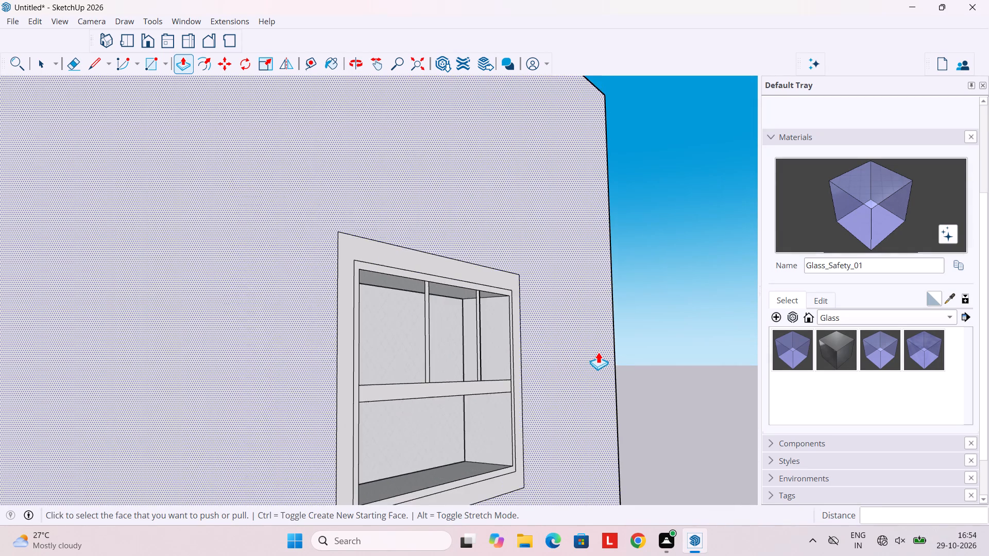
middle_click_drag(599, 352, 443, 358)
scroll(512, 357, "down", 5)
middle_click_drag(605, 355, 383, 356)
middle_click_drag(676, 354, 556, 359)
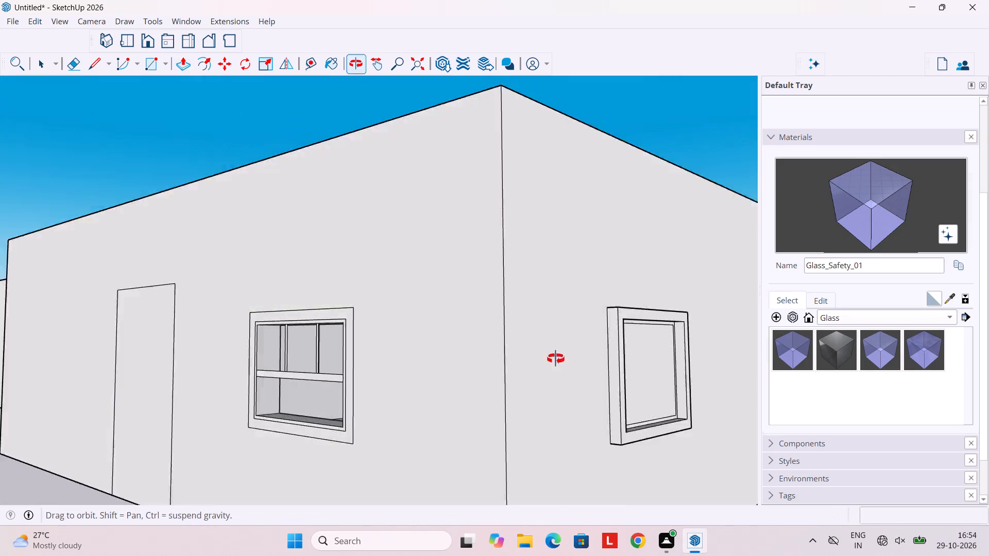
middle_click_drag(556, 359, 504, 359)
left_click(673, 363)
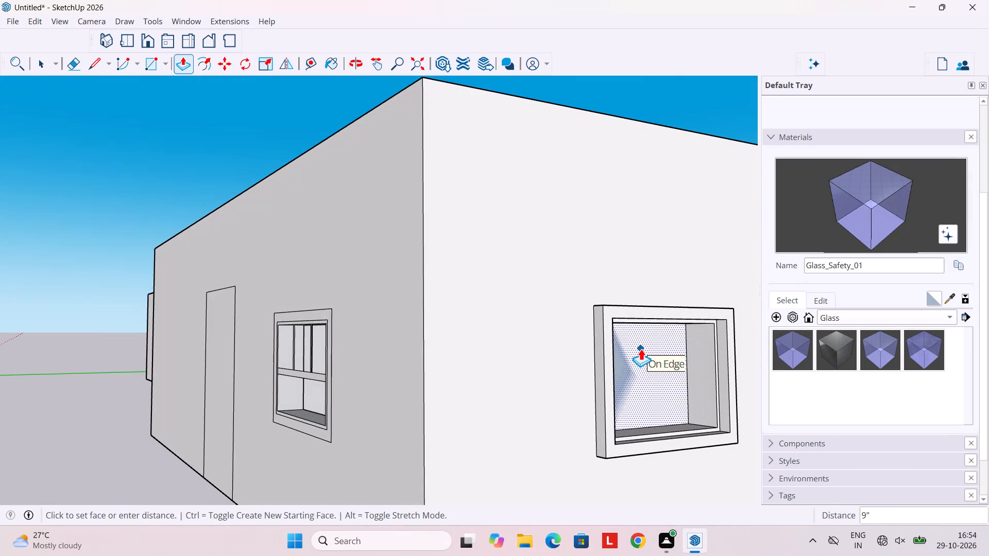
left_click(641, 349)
Examine the side-wall window's frame and opening, and the front-wall window, from outside and inside the house.
middle_click_drag(667, 355, 528, 354)
scroll(357, 370, "down", 4)
middle_click_drag(359, 370, 460, 417)
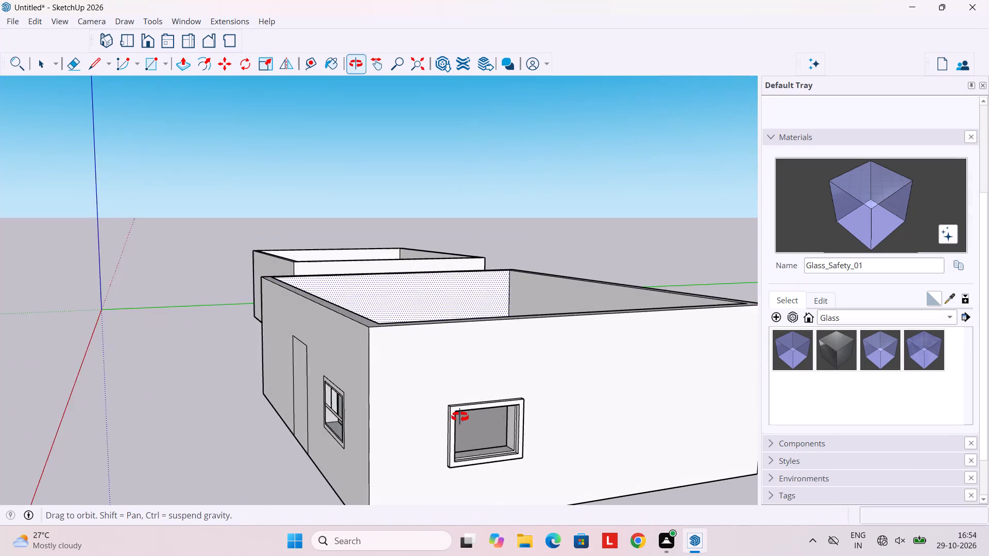
middle_click_drag(460, 417, 462, 417)
scroll(479, 425, "up", 7)
middle_click_drag(526, 420, 526, 383)
scroll(527, 383, "down", 4)
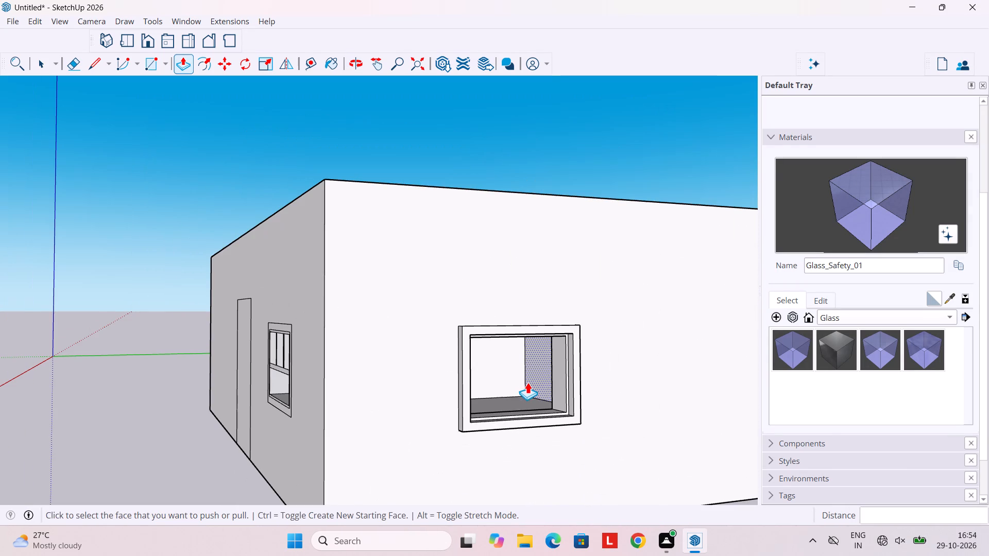
scroll(528, 388, "up", 2)
middle_click_drag(528, 388, 534, 484)
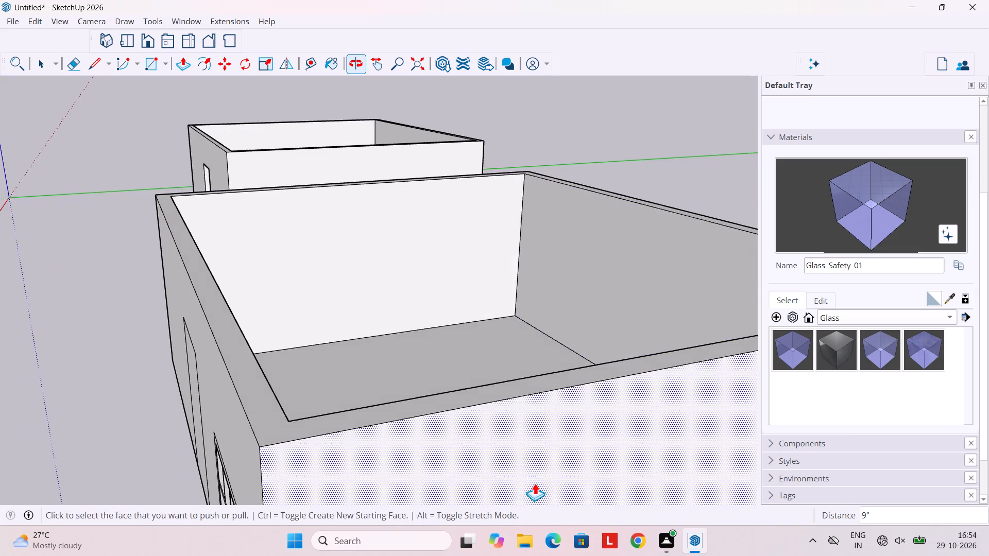
middle_click_drag(542, 470, 531, 366)
scroll(531, 365, "down", 5)
key("space")
middle_click_drag(567, 430, 525, 354)
scroll(525, 356, "down", 4)
middle_click_drag(558, 412, 456, 458)
scroll(493, 455, "up", 6)
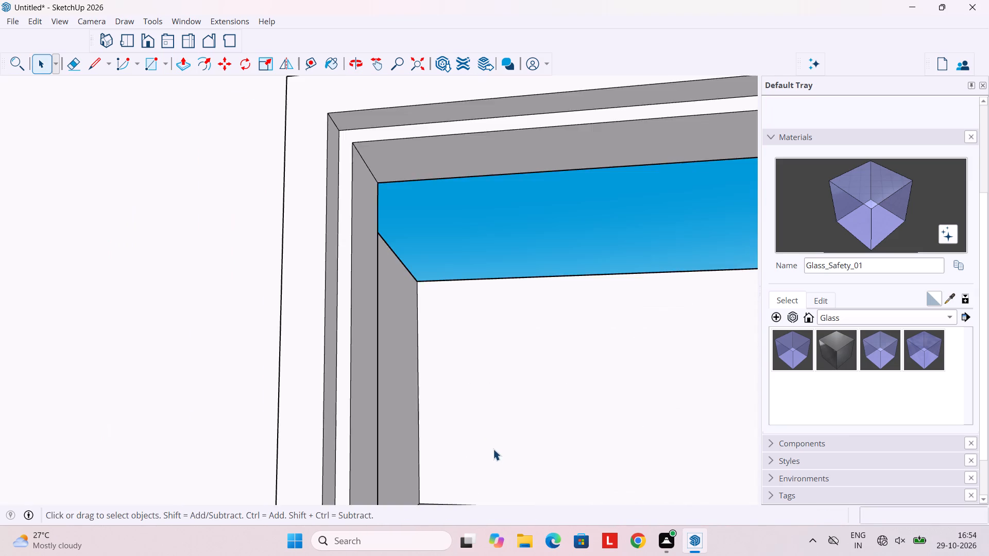
middle_click_drag(493, 449, 465, 454)
scroll(479, 351, "down", 3)
scroll(500, 324, "up", 3)
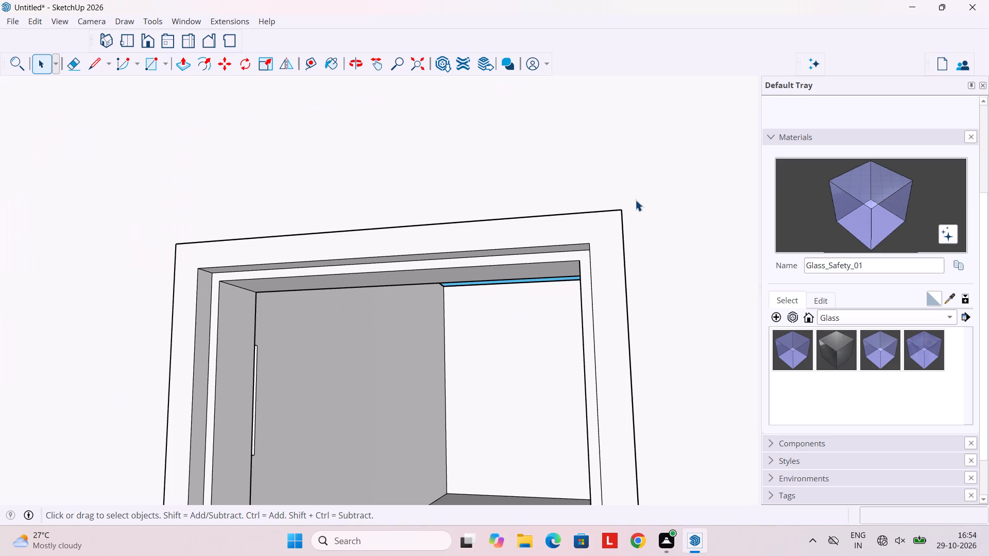
left_click(635, 200)
scroll(635, 202, "down", 5)
scroll(626, 254, "down", 3)
middle_click_drag(624, 290, 428, 351)
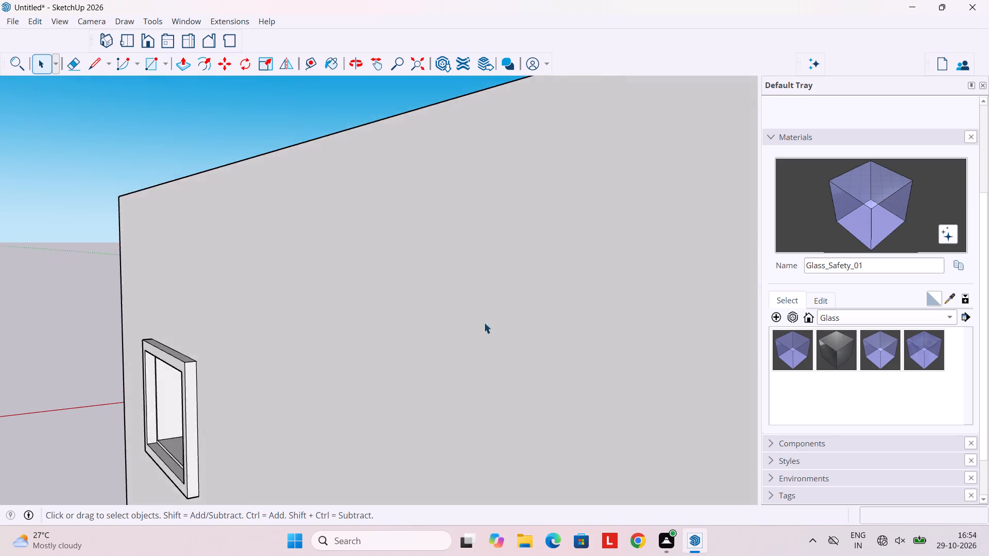
scroll(488, 320, "down", 9)
middle_click_drag(544, 328, 439, 445)
scroll(455, 299, "up", 6)
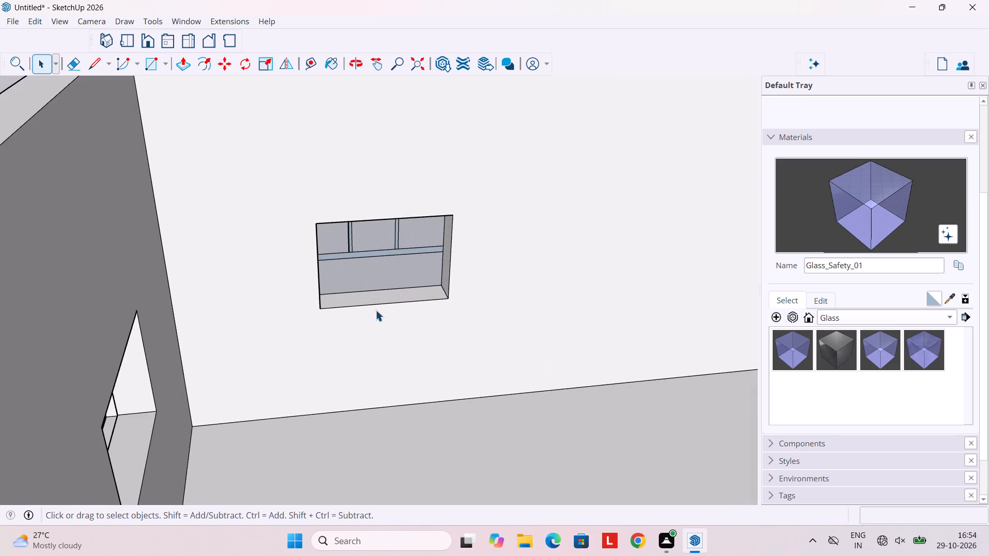
middle_click_drag(375, 310, 309, 291)
middle_click_drag(624, 357, 667, 312)
middle_click_drag(318, 365, 601, 327)
scroll(497, 403, "up", 3)
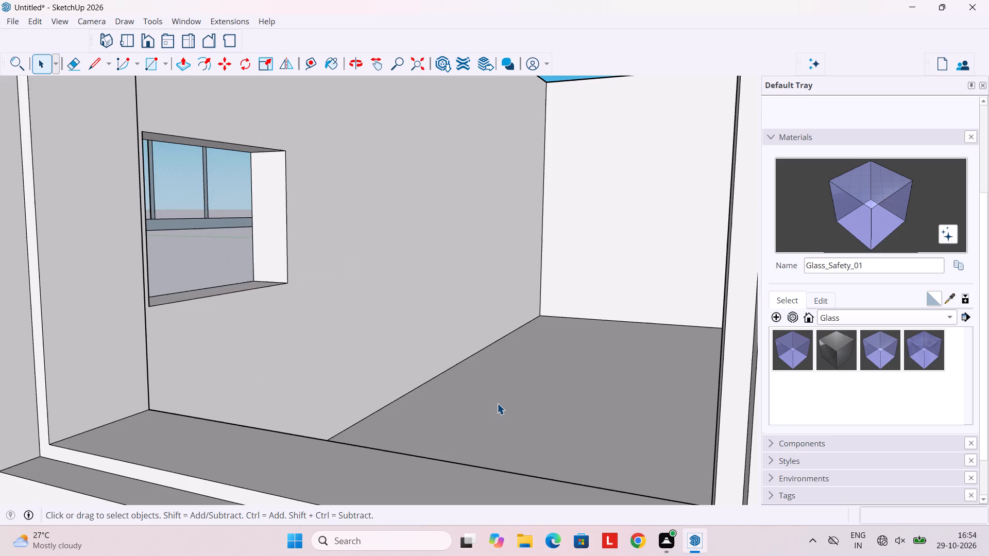
scroll(497, 404, "down", 4)
middle_click_drag(497, 405, 421, 437)
middle_click_drag(432, 425, 633, 302)
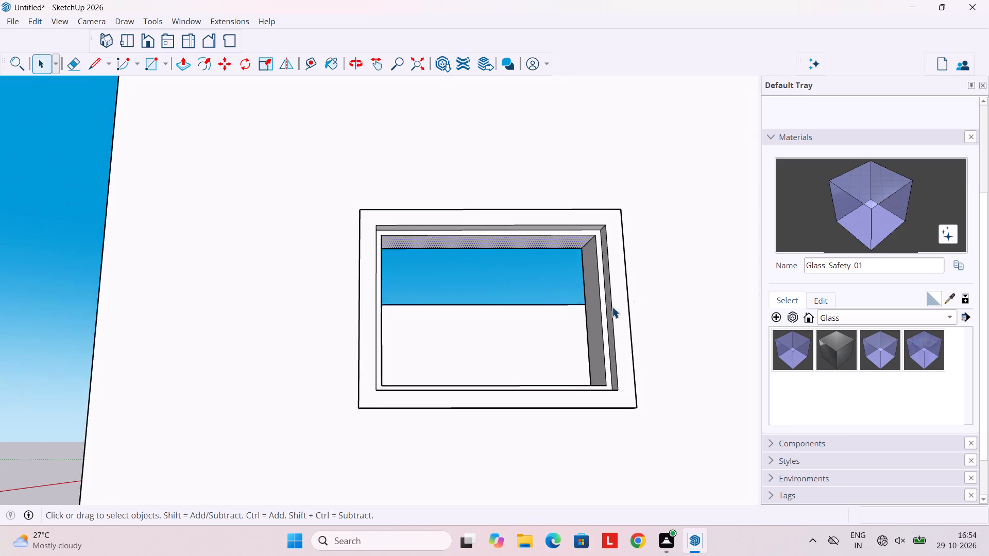
middle_click_drag(592, 312, 722, 284)
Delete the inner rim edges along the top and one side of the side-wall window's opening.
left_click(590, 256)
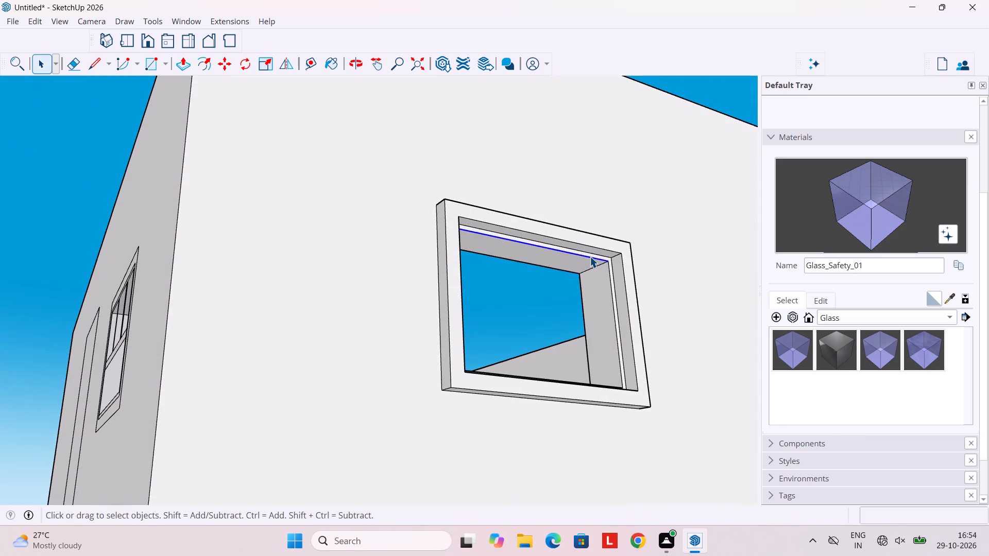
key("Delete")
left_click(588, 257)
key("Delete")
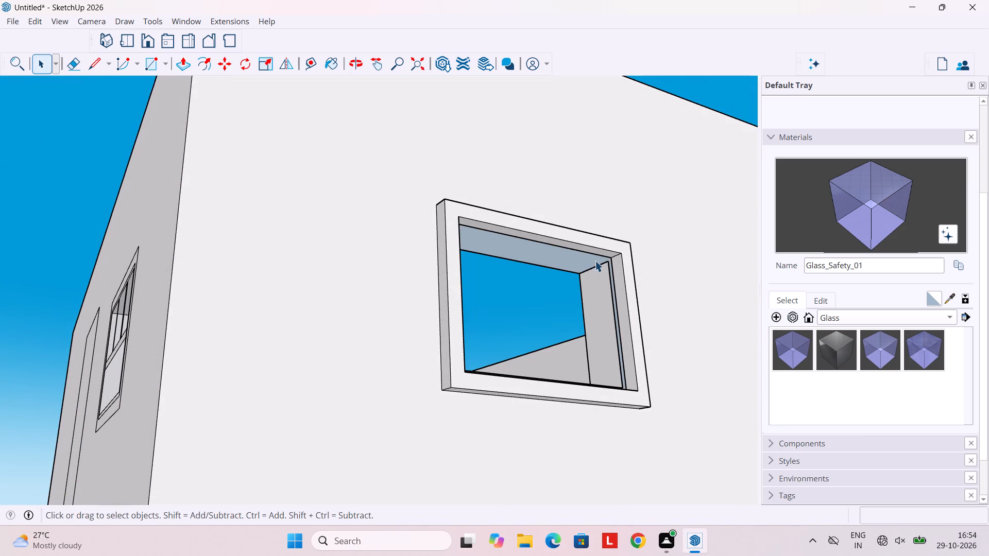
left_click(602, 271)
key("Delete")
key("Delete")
Delete the entire framed window from the side wall.
scroll(589, 282, "down", 4)
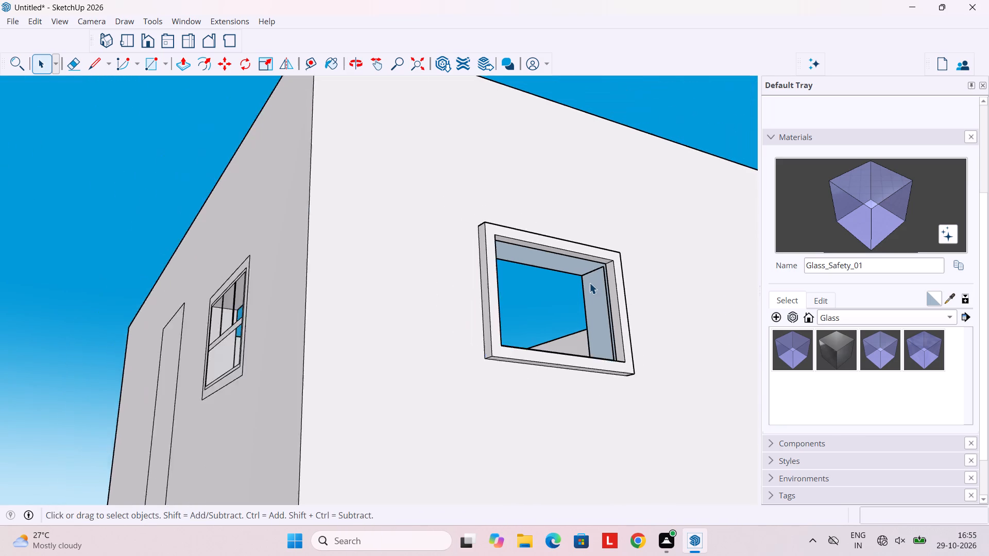
middle_click_drag(592, 288, 635, 395)
middle_click_drag(541, 314, 608, 385)
middle_click_drag(601, 374, 804, 422)
middle_click_drag(639, 314, 780, 392)
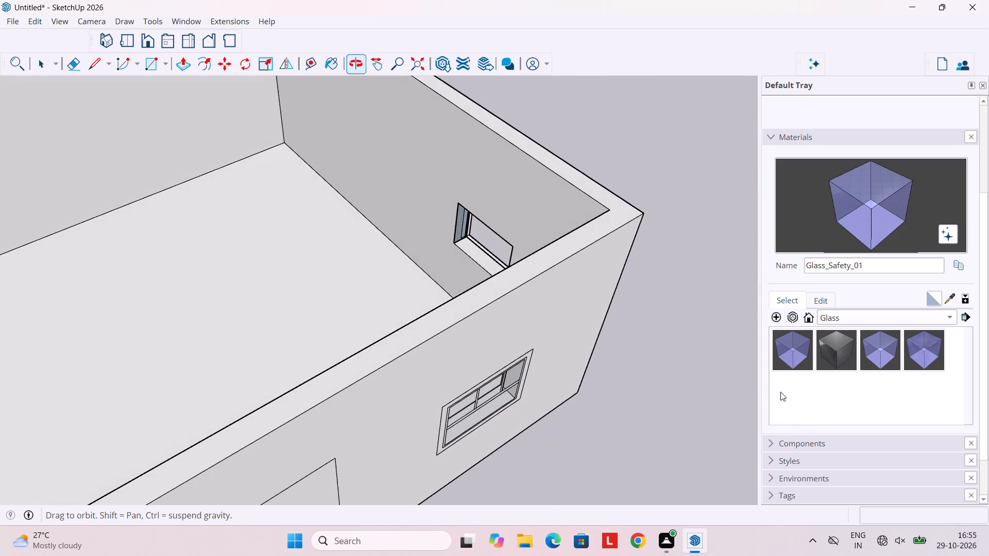
middle_click_drag(780, 392, 794, 403)
middle_click_drag(562, 312, 265, 218)
middle_click_drag(450, 270, 315, 198)
middle_click_drag(495, 263, 491, 252)
left_click_drag(478, 299, 502, 362)
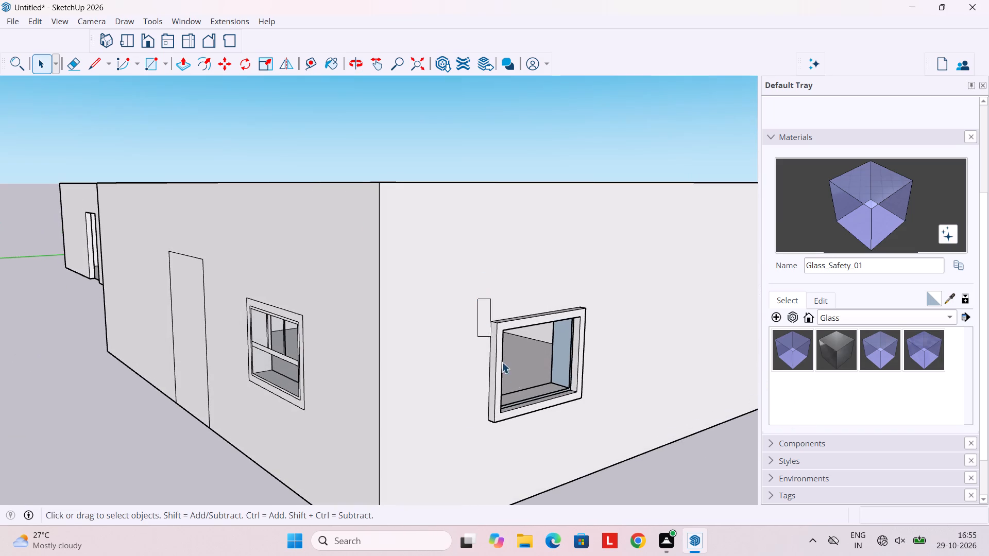
left_click_drag(502, 362, 606, 430)
key("Delete")
Browse to the blue shades in the Solid Colors material collection for painting the house's front wall.
scroll(601, 414, "down", 4)
middle_click_drag(505, 410, 617, 410)
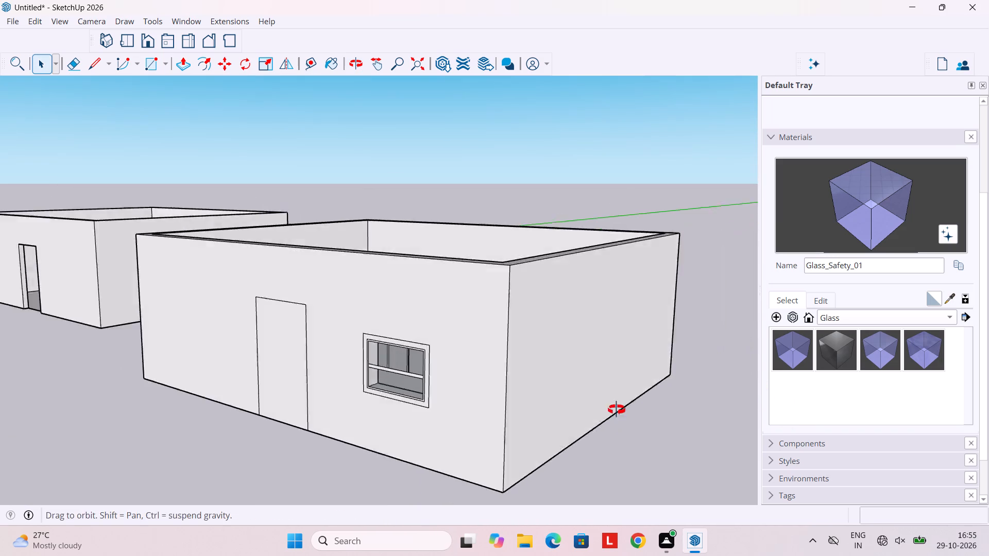
middle_click_drag(617, 410, 634, 409)
middle_click_drag(437, 402, 635, 402)
scroll(500, 372, "up", 3)
middle_click_drag(475, 363, 516, 342)
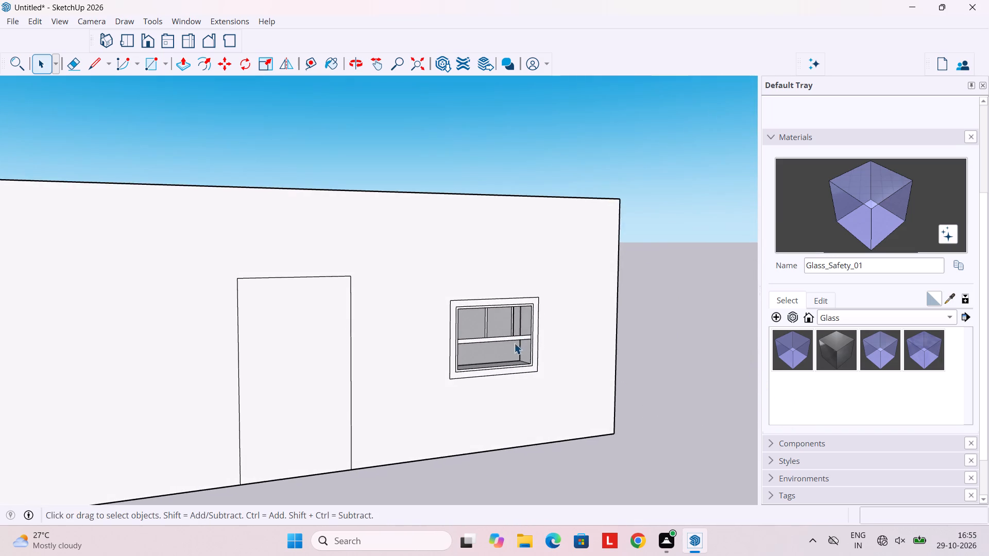
scroll(503, 349, "up", 3)
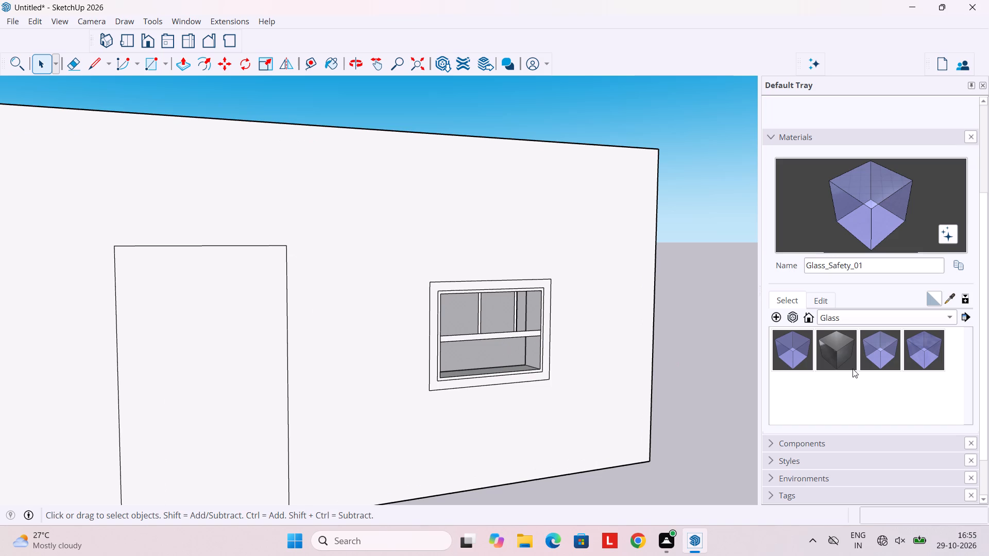
scroll(853, 369, "down", 3)
left_click(854, 266)
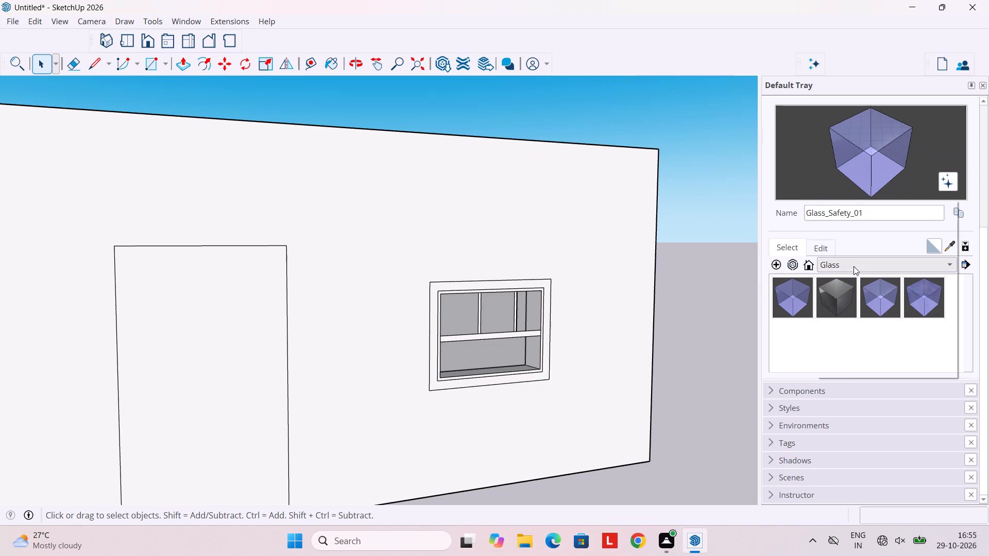
scroll(854, 355, "down", 3)
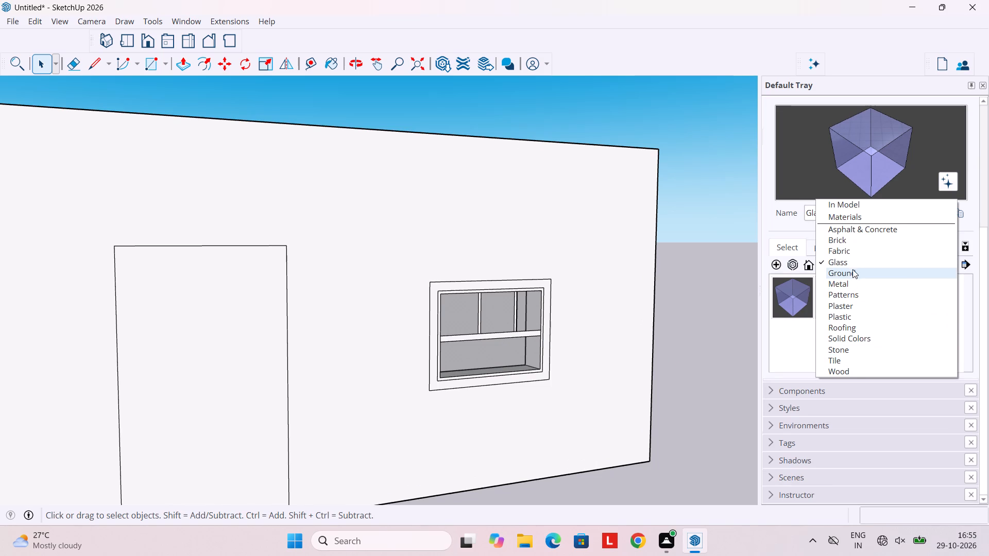
left_click(855, 338)
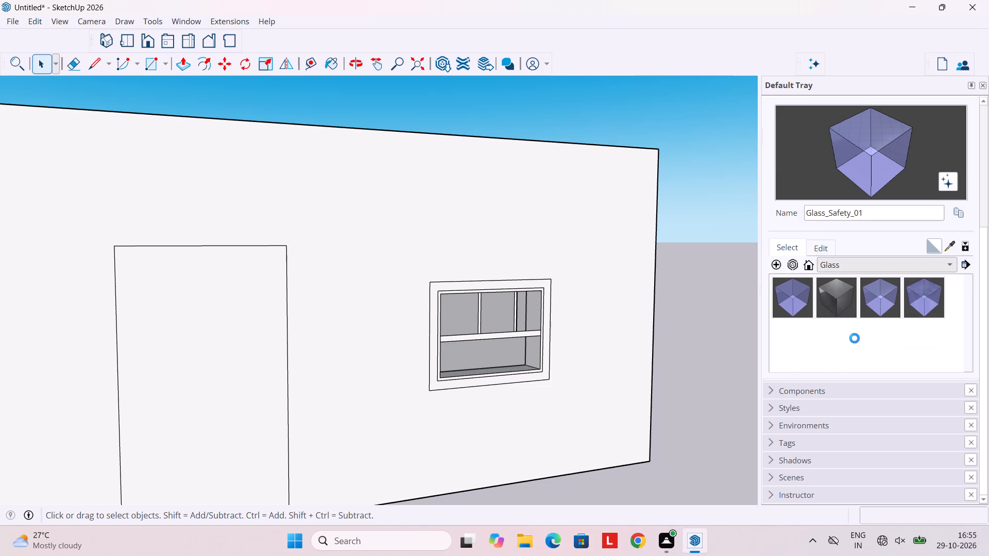
scroll(855, 338, "down", 3)
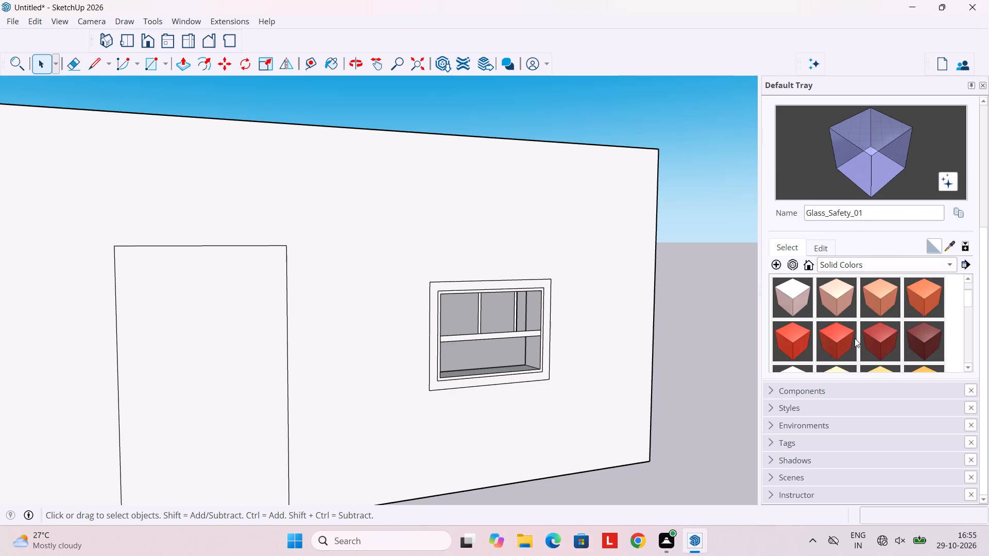
scroll(855, 338, "down", 13)
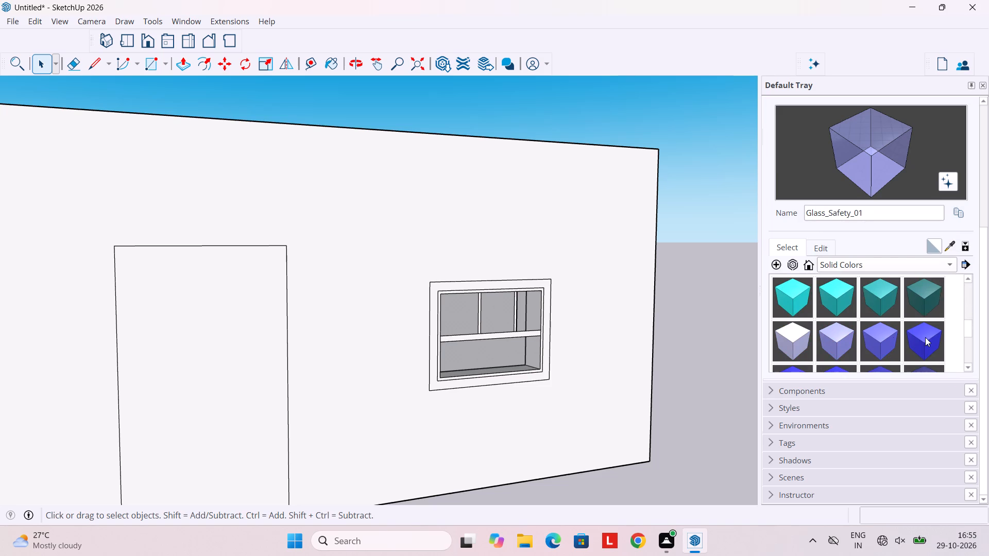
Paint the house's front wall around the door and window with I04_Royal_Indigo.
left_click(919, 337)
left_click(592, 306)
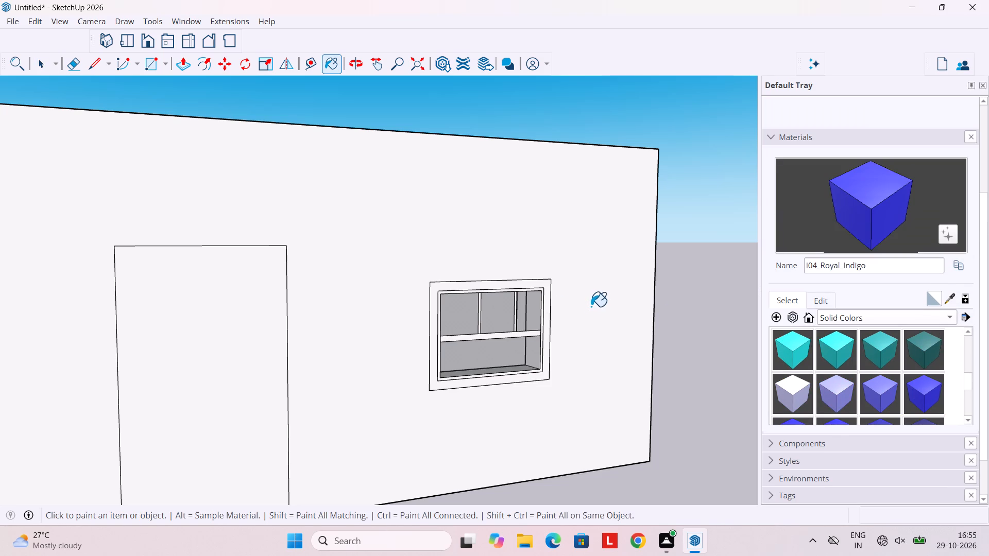
Paint all four outer walls of the house with I03_Bluebell_Mist, leaving the door and window frame unpainted.
scroll(562, 314, "down", 5)
left_click(884, 389)
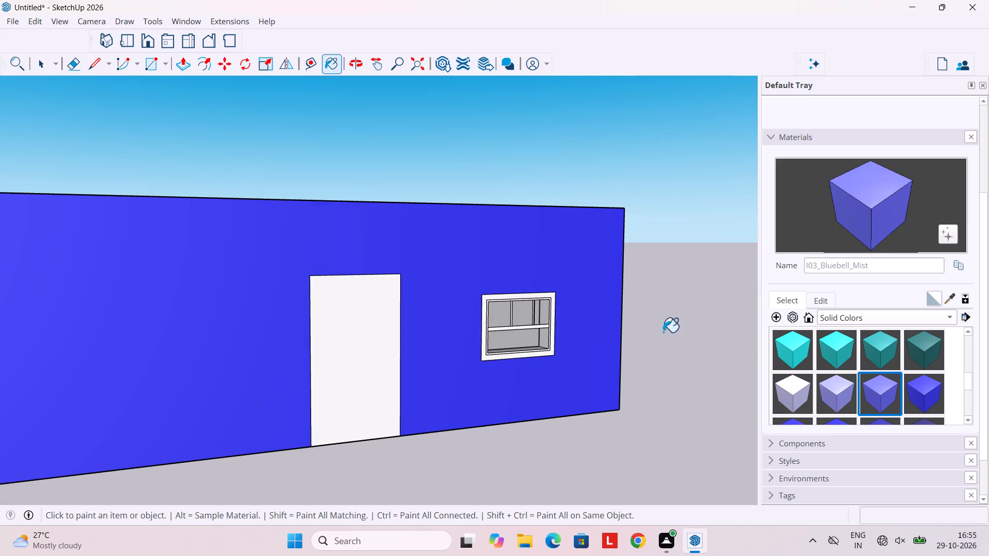
left_click(587, 335)
scroll(403, 348, "down", 5)
middle_click_drag(403, 348, 495, 400)
middle_click_drag(389, 372, 550, 374)
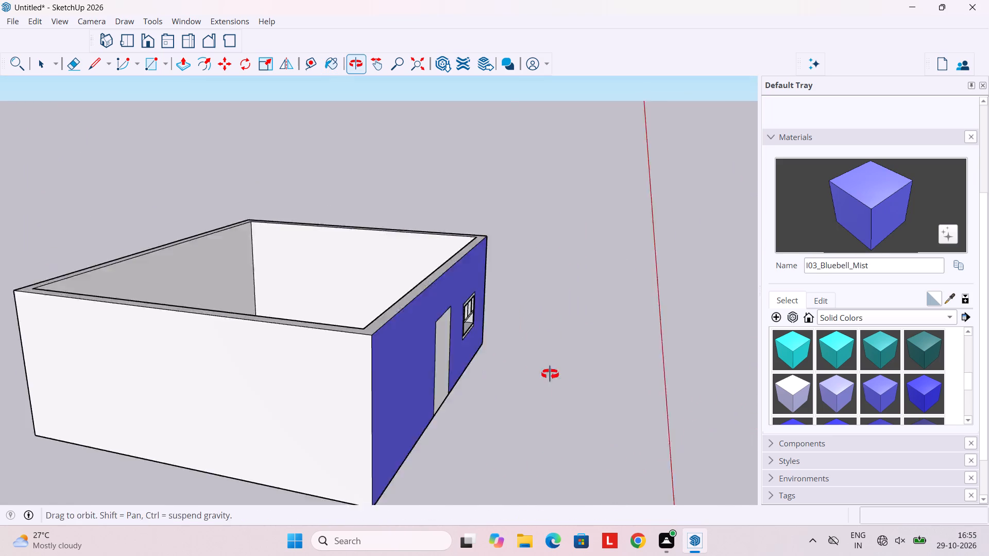
middle_click_drag(550, 374, 584, 368)
left_click(360, 374)
scroll(360, 374, "down", 5)
middle_click_drag(360, 374, 622, 402)
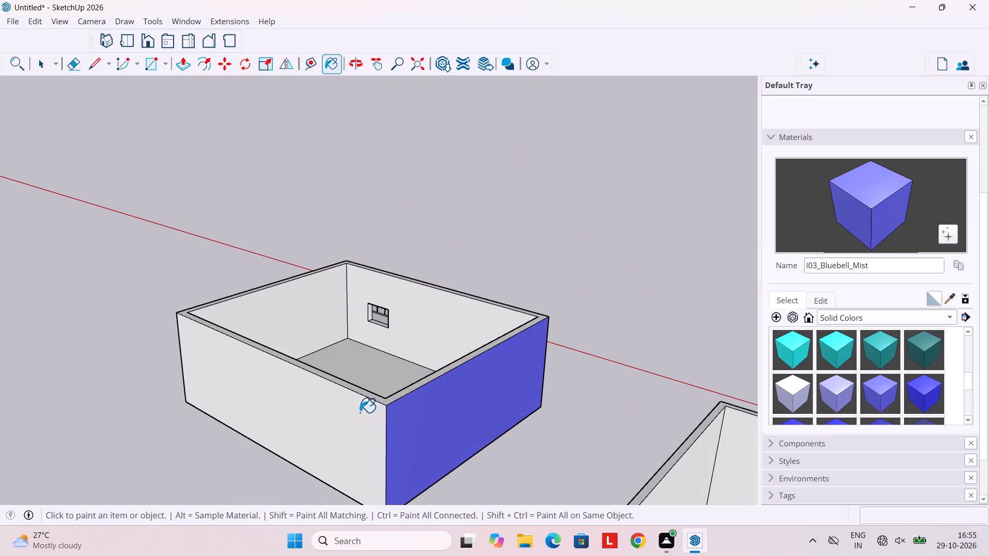
left_click(360, 412)
middle_click_drag(389, 406, 743, 416)
middle_click_drag(571, 404, 757, 397)
left_click(547, 381)
Examine the painted house's exterior walls, door and front window from several sides.
middle_click_drag(543, 381, 795, 380)
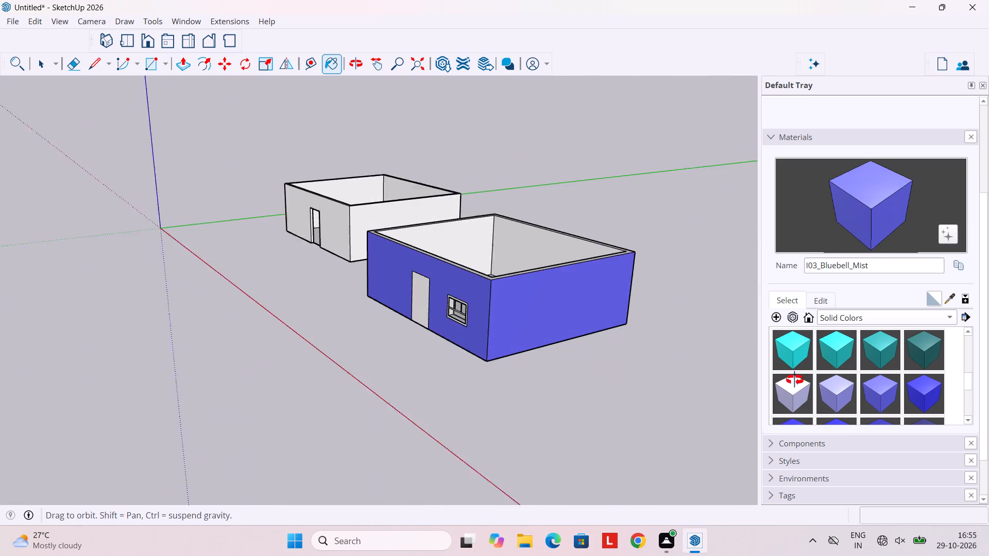
middle_click_drag(795, 380, 802, 377)
middle_click_drag(628, 380, 790, 369)
scroll(598, 311, "up", 5)
middle_click_drag(623, 308, 626, 307)
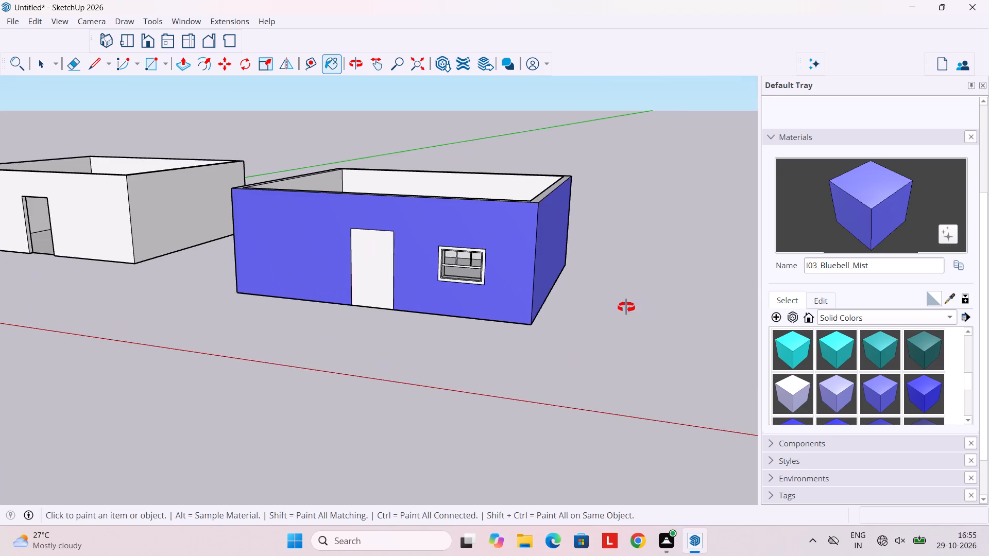
middle_click_drag(626, 307, 657, 294)
middle_click_drag(736, 293, 709, 282)
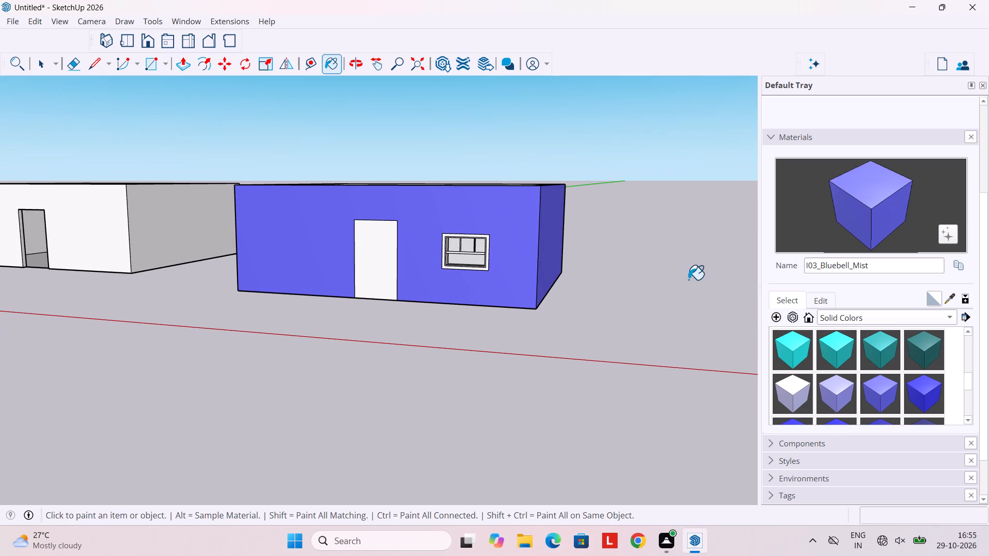
middle_click_drag(688, 280, 784, 292)
scroll(517, 281, "down", 2)
middle_click_drag(517, 281, 627, 366)
middle_click_drag(531, 287, 604, 326)
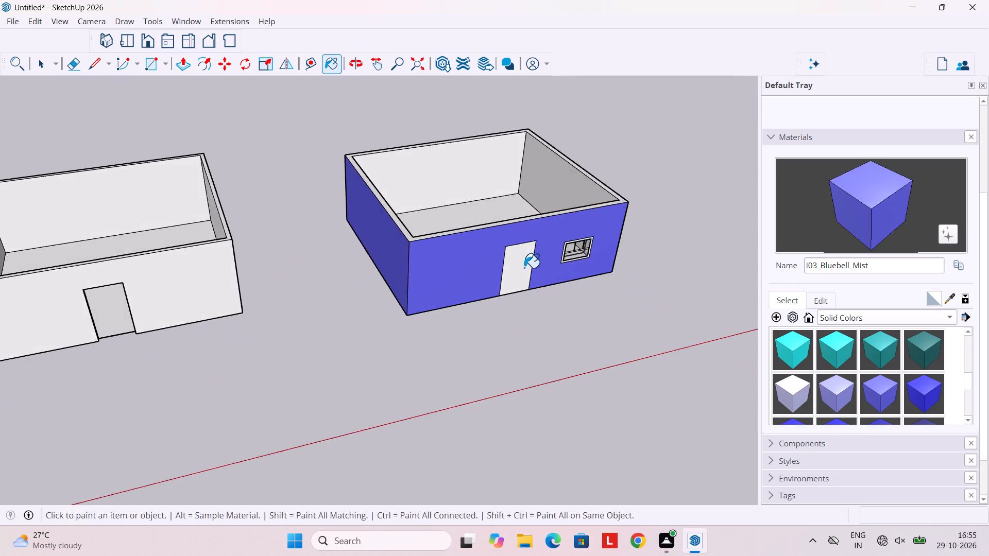
scroll(521, 263, "up", 7)
middle_click_drag(522, 256, 752, 318)
middle_click_drag(576, 264, 707, 216)
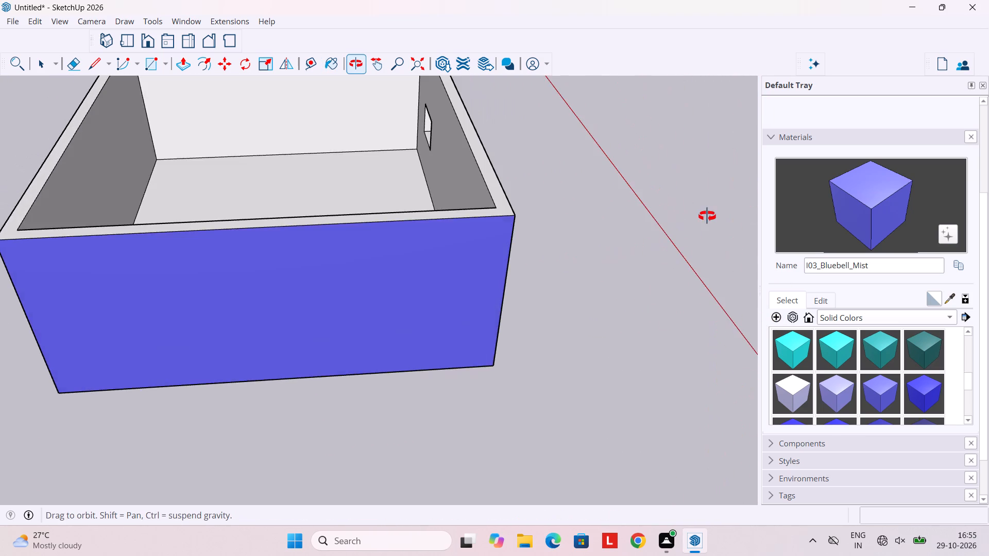
middle_click_drag(707, 216, 463, 202)
middle_click_drag(594, 242, 435, 217)
scroll(434, 216, "down", 9)
middle_click_drag(435, 234, 420, 225)
scroll(420, 225, "up", 1)
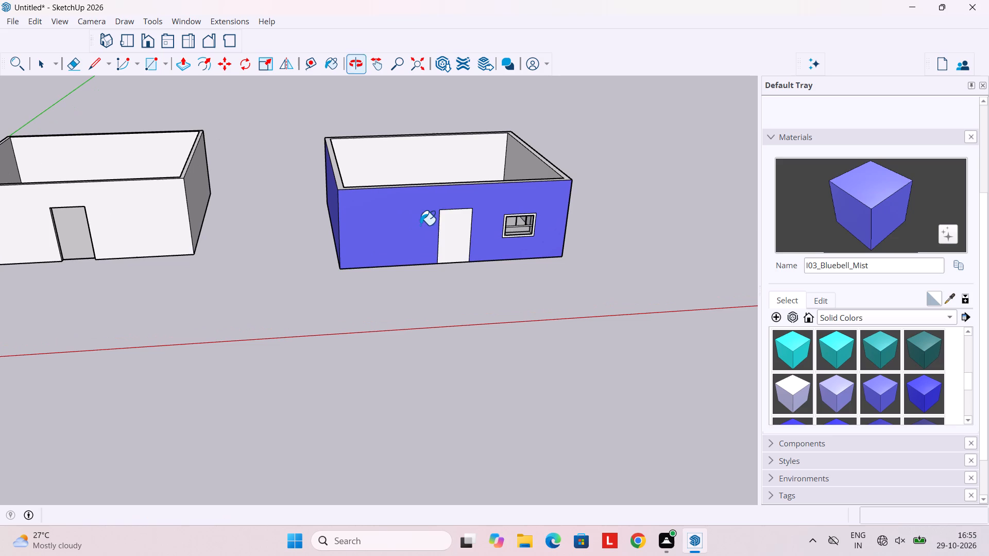
key("space")
scroll(496, 277, "up", 3)
middle_click_drag(476, 236, 442, 199)
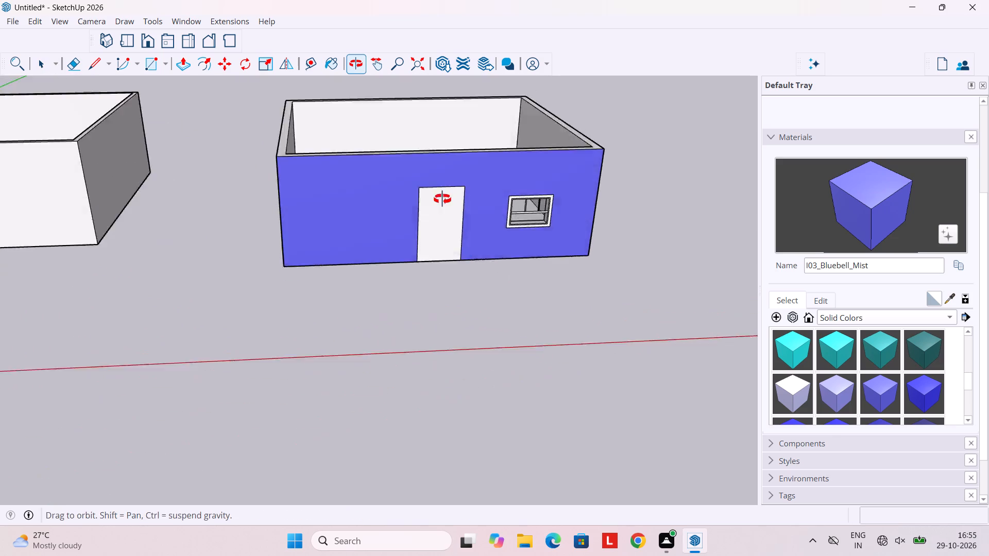
middle_click_drag(442, 199, 435, 182)
middle_click_drag(754, 290, 535, 265)
scroll(534, 249, "up", 3)
middle_click_drag(547, 244, 681, 272)
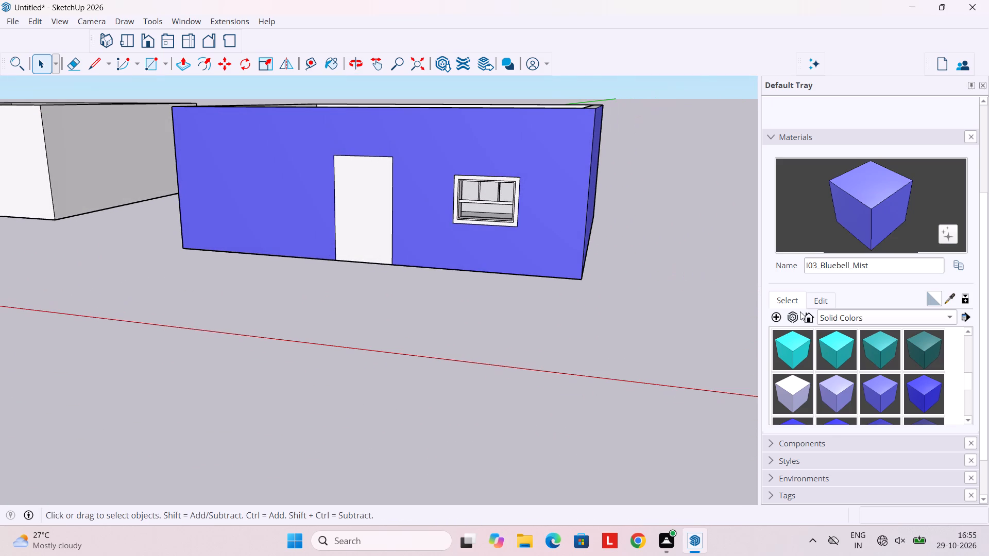
middle_click_drag(462, 265, 607, 274)
middle_click_drag(389, 244, 420, 276)
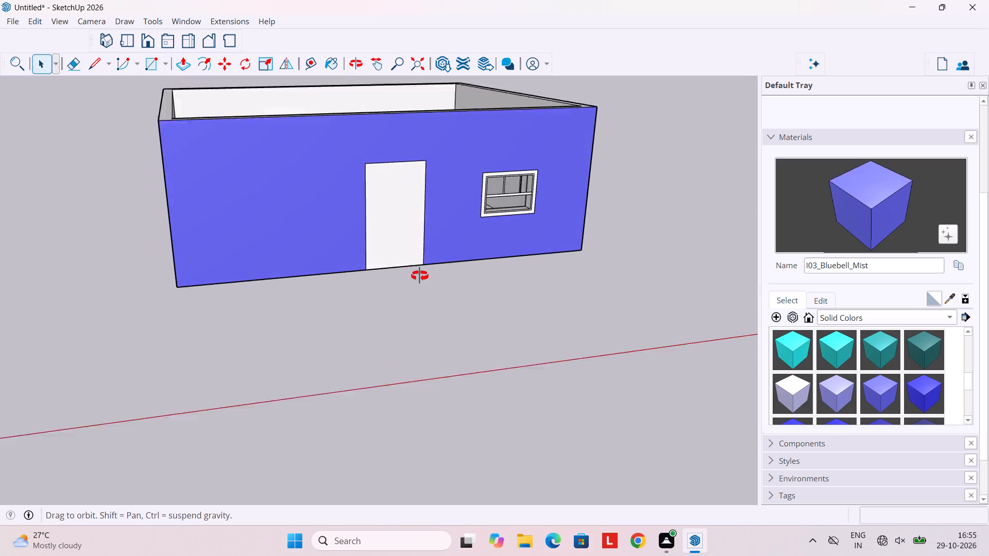
middle_click_drag(420, 276, 434, 303)
middle_click_drag(439, 228, 398, 181)
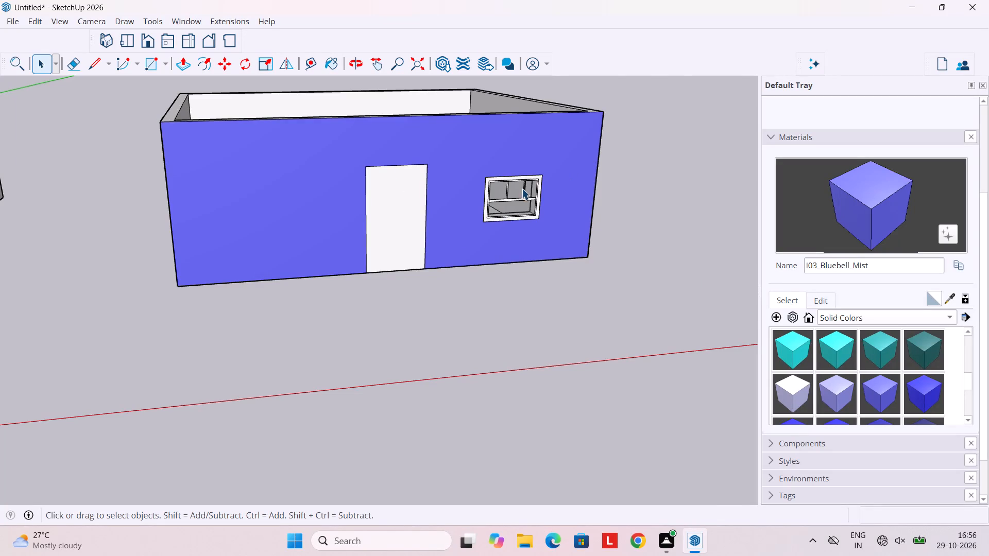
Erase the short edges where the front window's horizontal bar meets the frame at both ends.
scroll(522, 188, "up", 12)
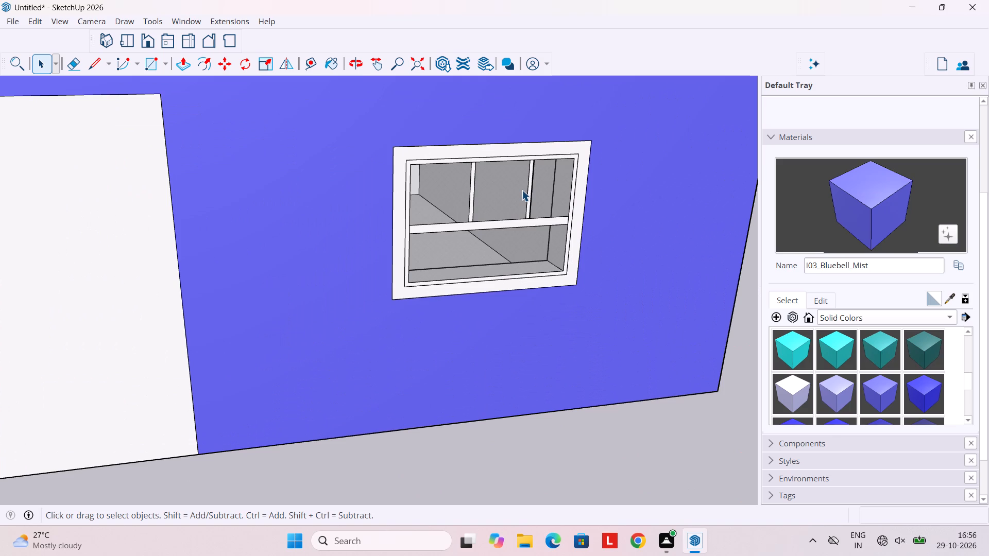
middle_click_drag(594, 237, 465, 207)
scroll(463, 241, "up", 6)
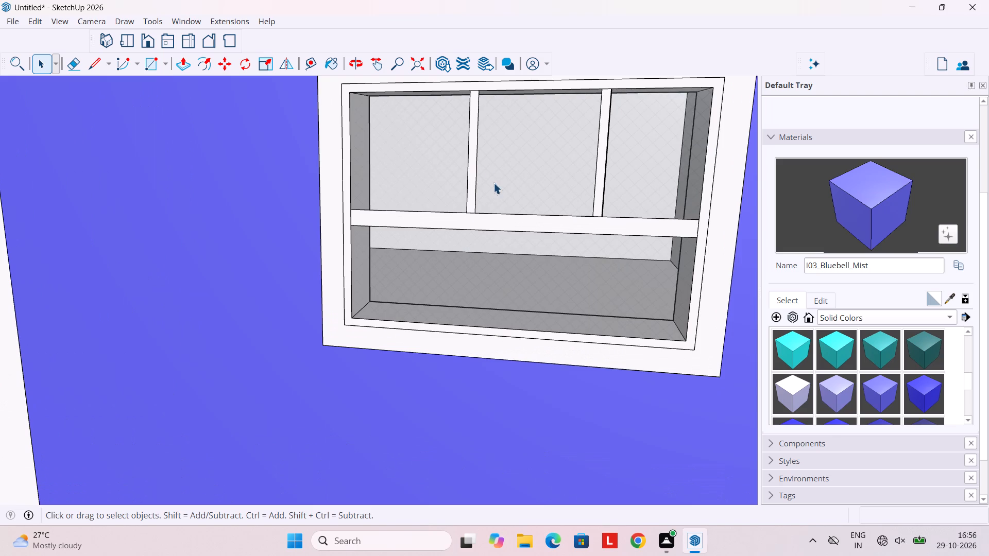
key("e")
scroll(347, 224, "up", 3)
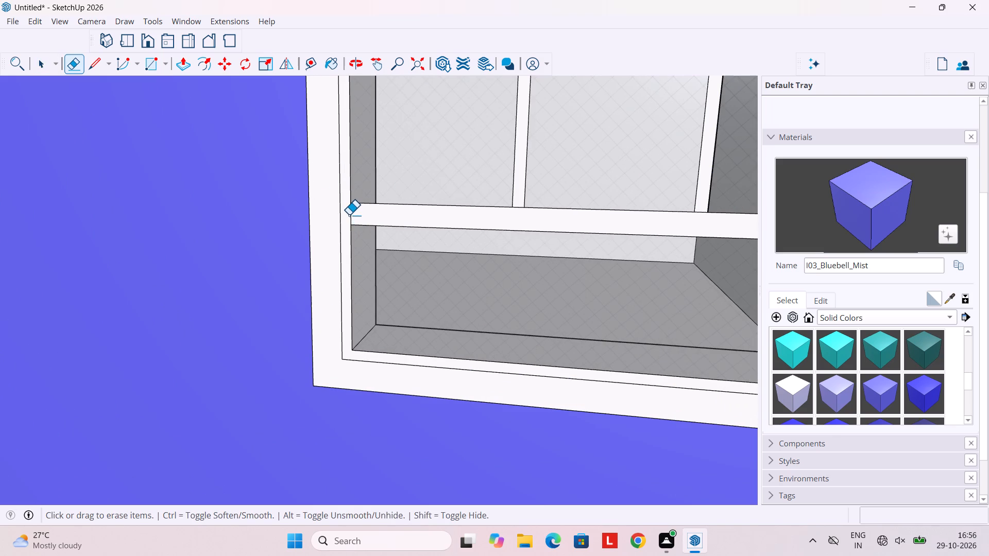
left_click(349, 215)
scroll(416, 217, "down", 5)
middle_click_drag(470, 221, 489, 225)
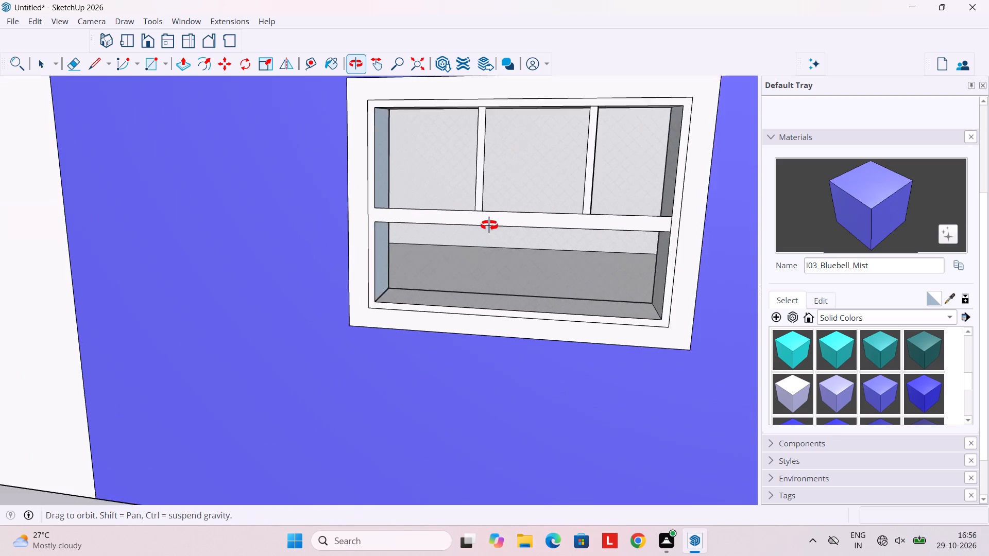
middle_click_drag(489, 225, 550, 226)
scroll(618, 224, "up", 2)
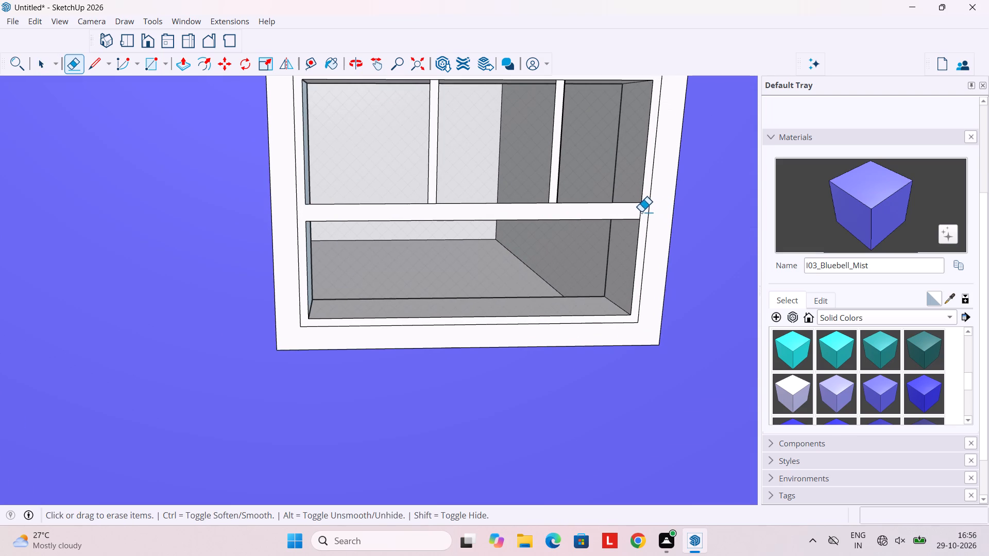
left_click(639, 210)
Erase the vertical edge line on the side reveal of the front window's opening, seen from inside the house.
scroll(637, 218, "down", 5)
middle_click_drag(575, 223, 681, 220)
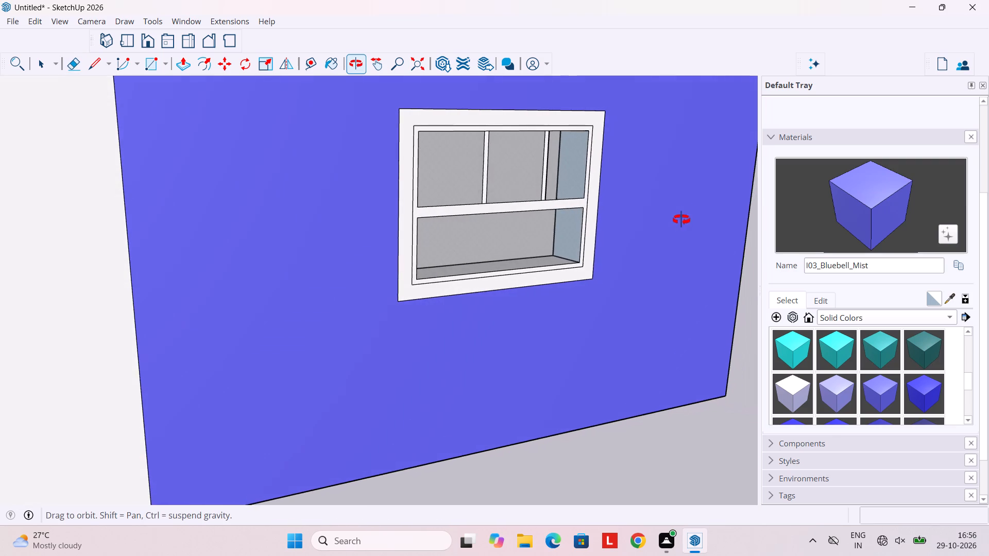
middle_click_drag(681, 220, 682, 220)
scroll(609, 222, "down", 4)
middle_click_drag(541, 222, 627, 241)
scroll(540, 193, "down", 10)
middle_click_drag(450, 169, 660, 259)
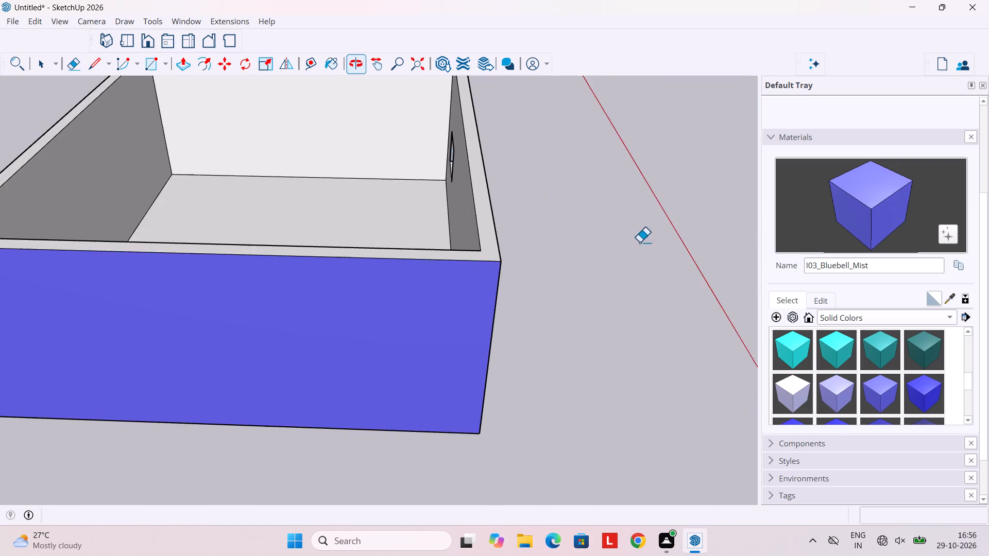
middle_click_drag(402, 177, 504, 177)
scroll(439, 160, "up", 12)
middle_click_drag(407, 165, 381, 119)
scroll(419, 152, "down", 4)
middle_click_drag(398, 167, 476, 144)
scroll(390, 169, "up", 12)
middle_click_drag(384, 158, 416, 155)
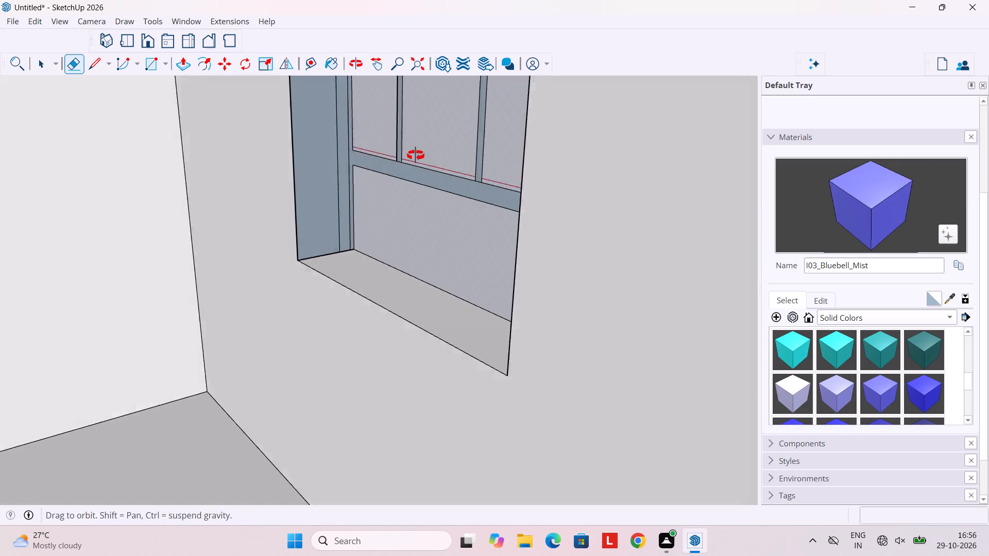
middle_click_drag(416, 155, 734, 134)
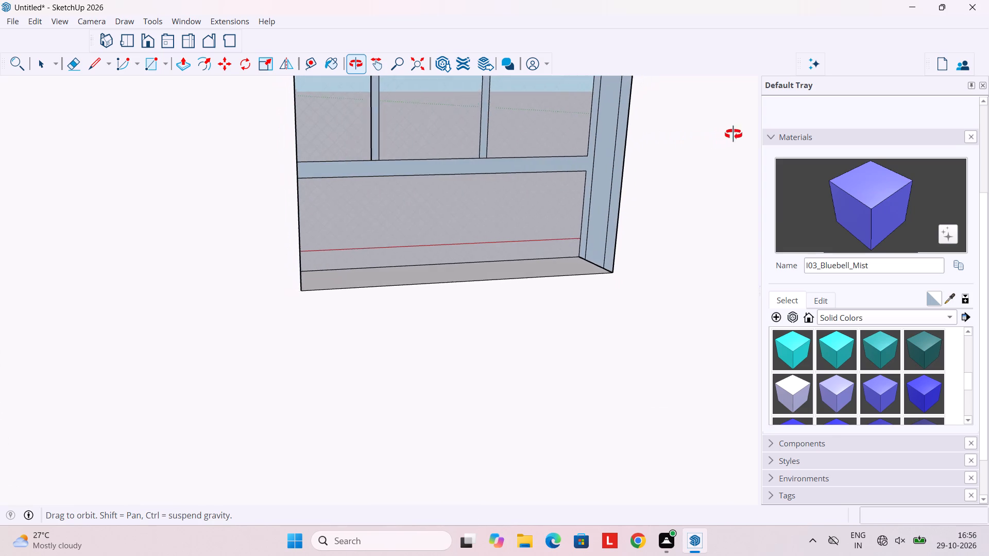
middle_click_drag(734, 134, 737, 134)
middle_click_drag(605, 155, 708, 164)
scroll(591, 180, "up", 3)
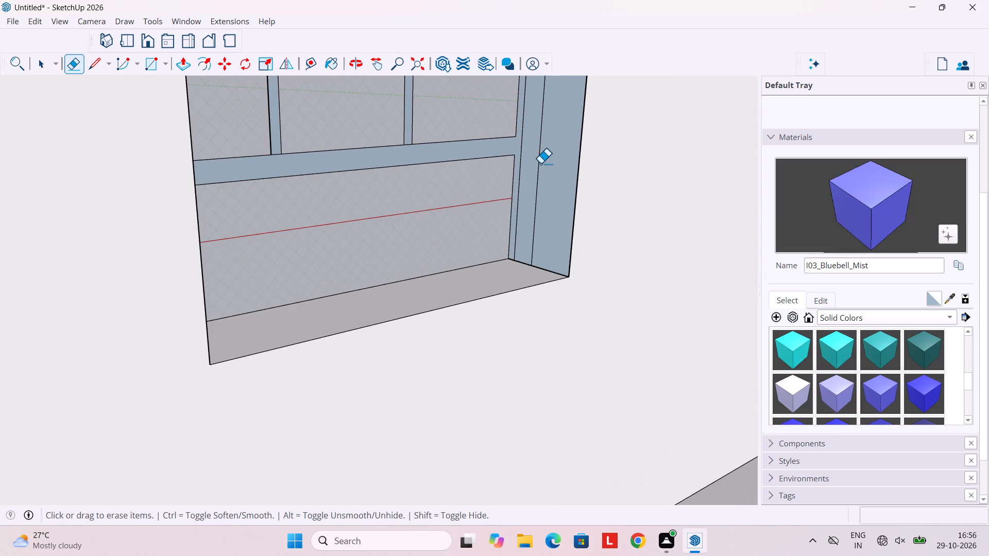
left_click(540, 164)
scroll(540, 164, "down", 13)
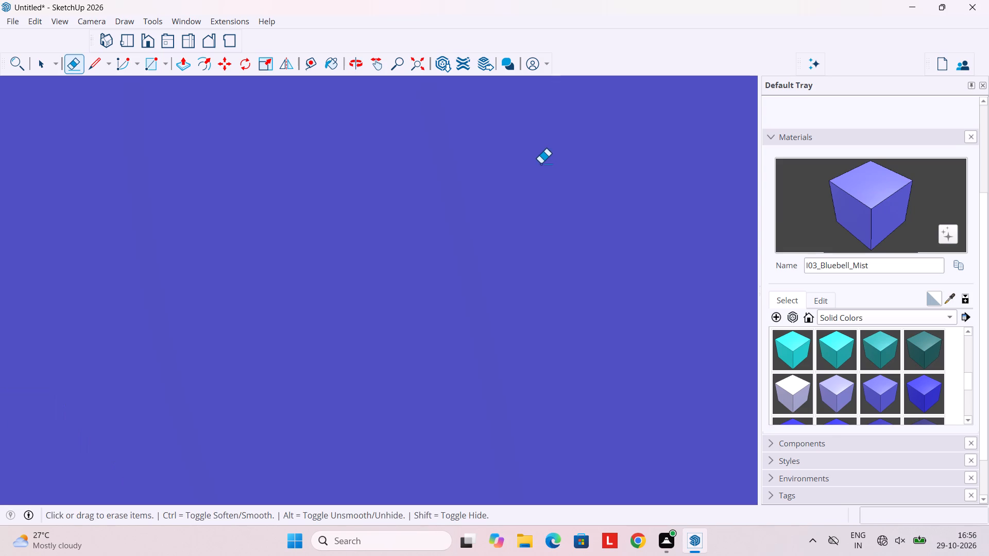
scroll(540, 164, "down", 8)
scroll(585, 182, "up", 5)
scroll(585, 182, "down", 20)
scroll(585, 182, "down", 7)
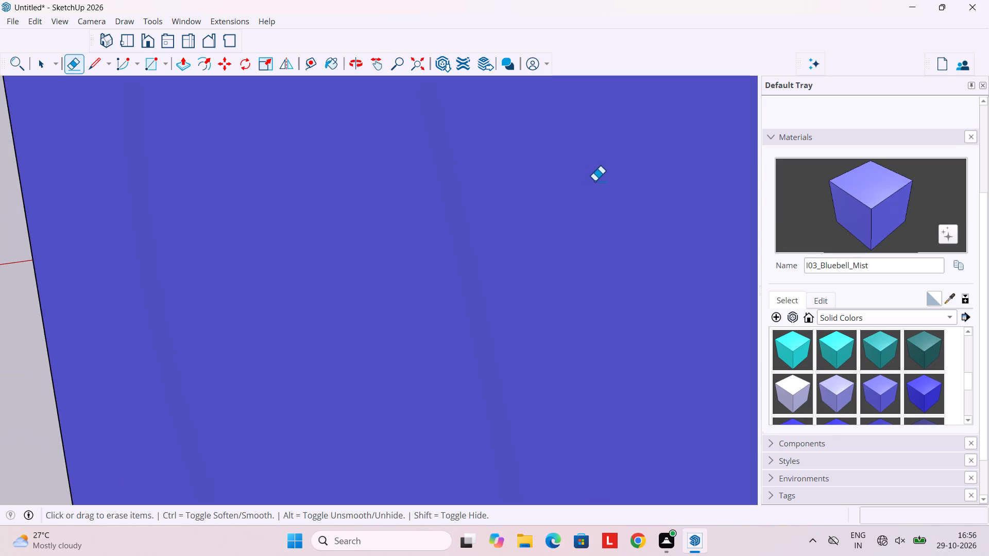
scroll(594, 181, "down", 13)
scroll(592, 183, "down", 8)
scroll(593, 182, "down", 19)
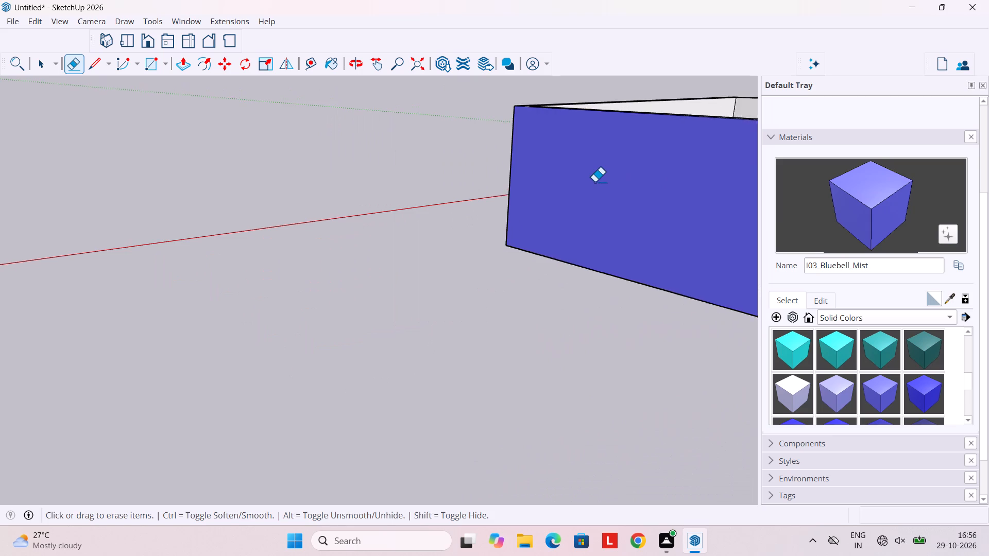
Examine the front window's opening from inside the house and the painted walls around it from several sides.
scroll(594, 182, "down", 2)
middle_click_drag(613, 180, 338, 216)
scroll(425, 212, "down", 6)
middle_click_drag(489, 250, 420, 251)
scroll(519, 240, "up", 7)
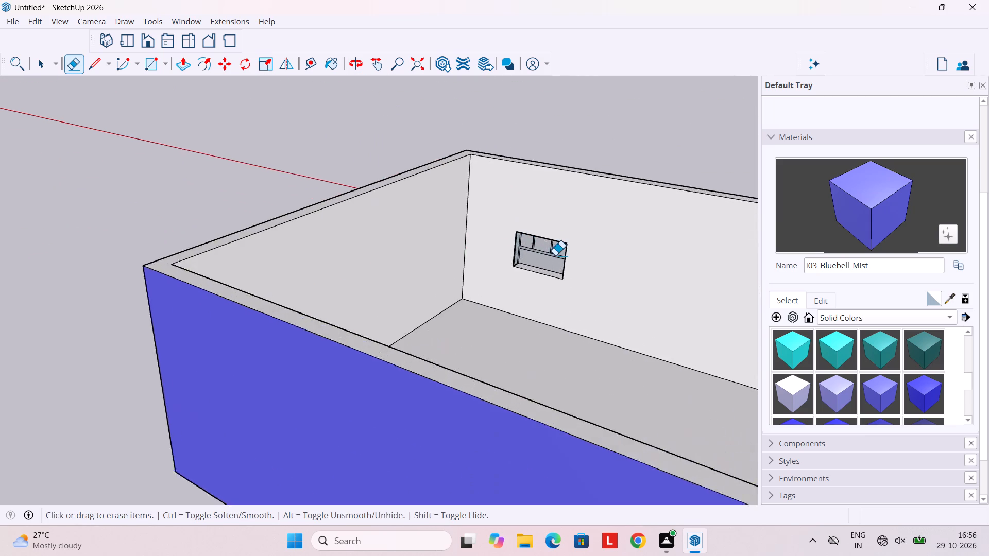
scroll(555, 256, "up", 7)
middle_click_drag(492, 271, 663, 222)
scroll(608, 251, "up", 1)
middle_click_drag(539, 241, 651, 219)
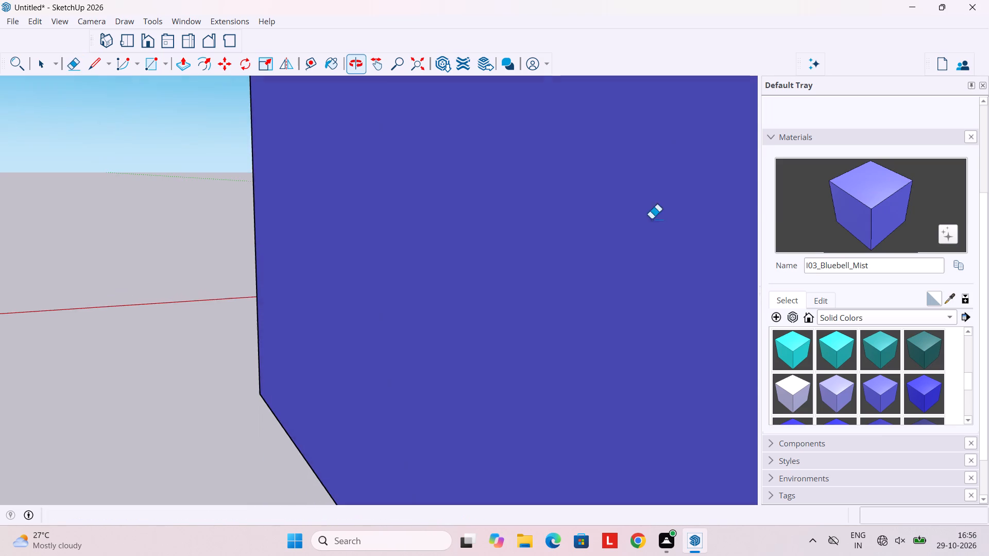
middle_click_drag(599, 235, 561, 336)
scroll(613, 228, "down", 20)
scroll(613, 228, "down", 1)
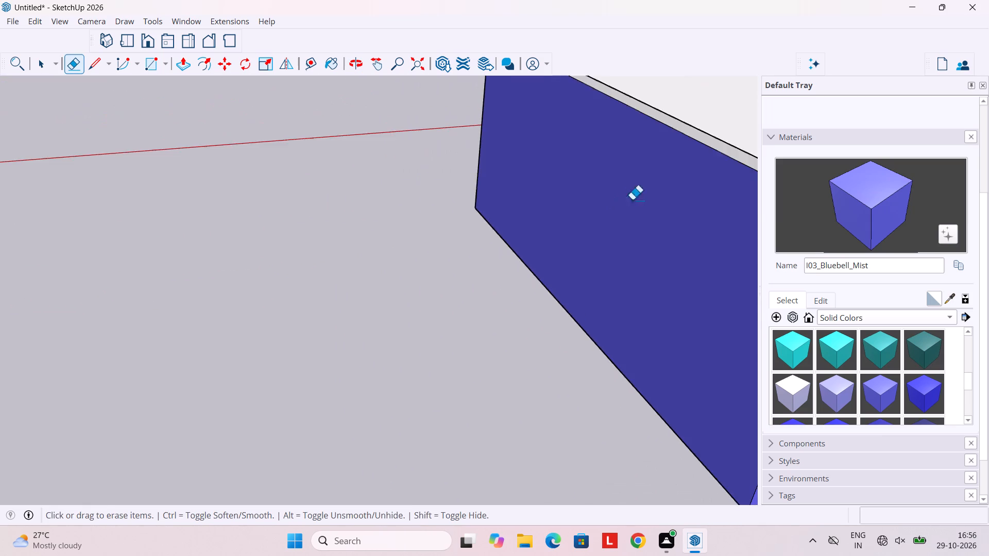
middle_click_drag(652, 180, 468, 254)
scroll(645, 234, "up", 7)
middle_click_drag(681, 259, 730, 236)
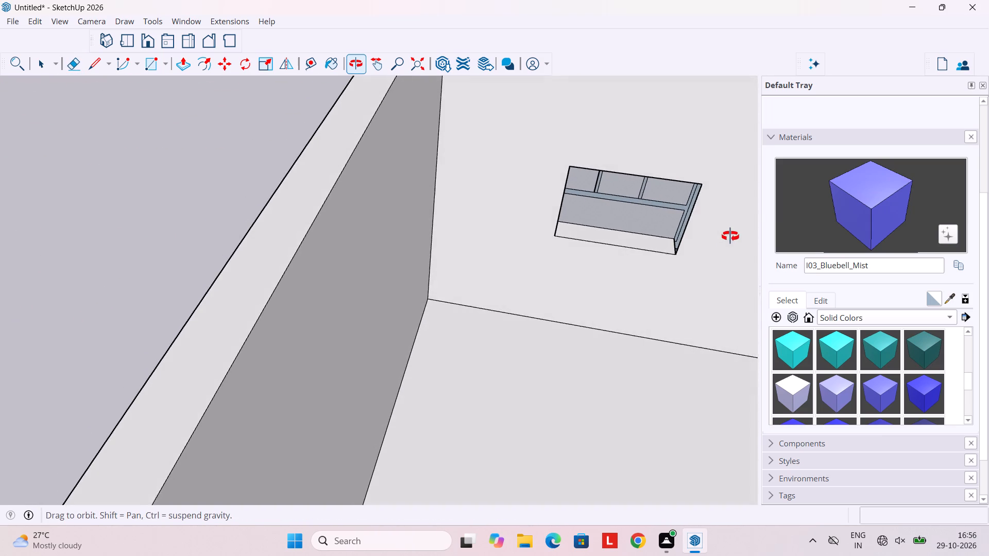
middle_click_drag(730, 236, 733, 232)
middle_click_drag(641, 229, 275, 212)
scroll(262, 212, "up", 1)
scroll(275, 206, "down", 11)
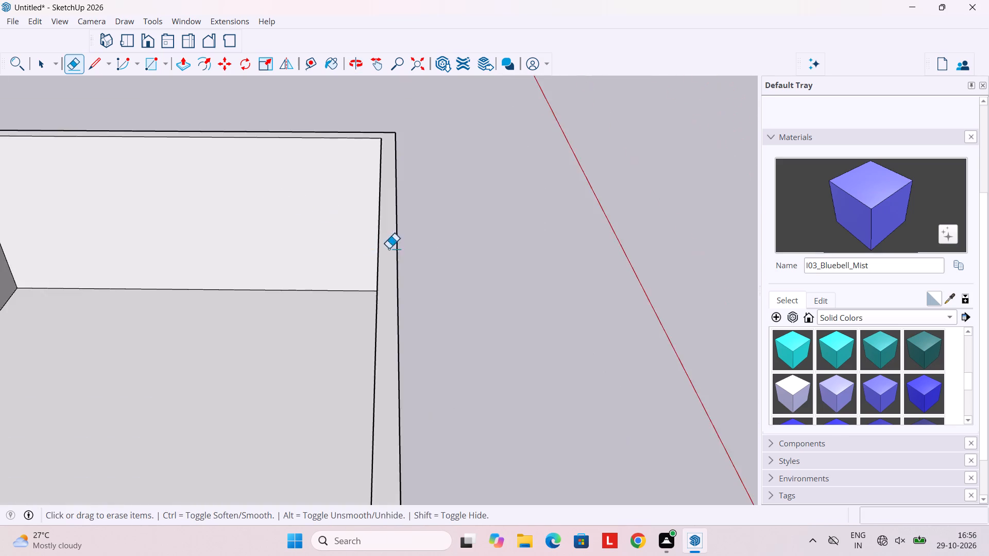
middle_click_drag(388, 249, 76, 177)
Undo the last edge erasure on the front window and leave the Eraser.
key("ctrl+z")
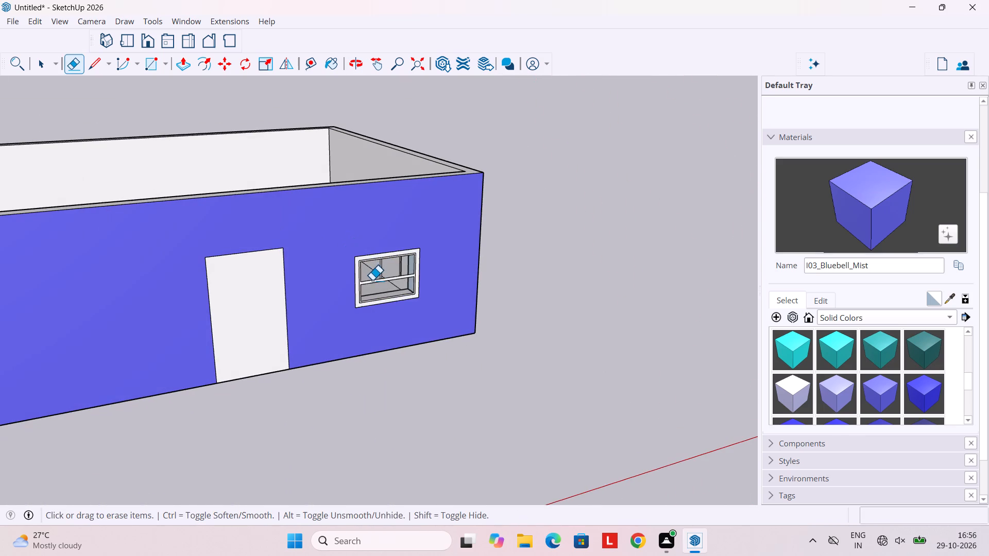
scroll(372, 283, "up", 3)
key("space")
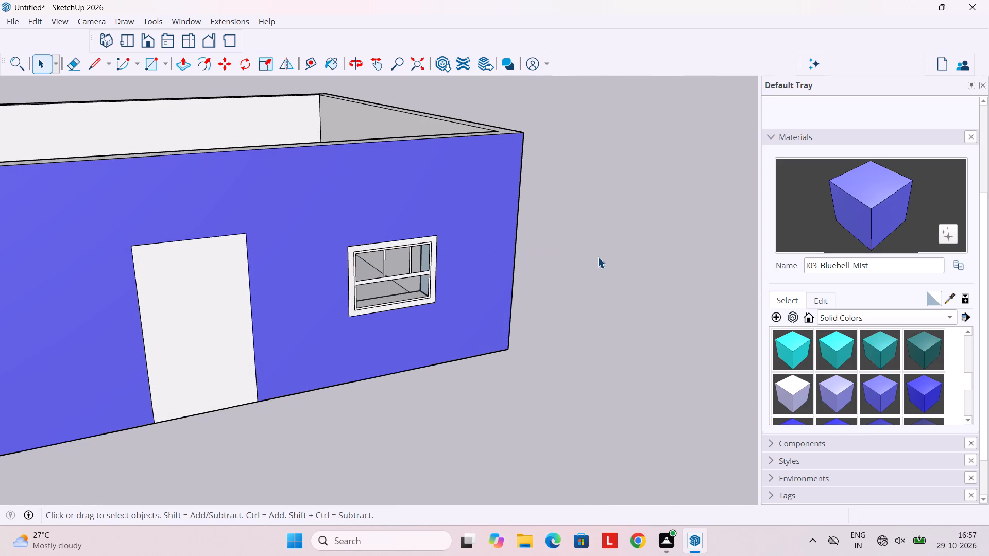
Examine the front window's frame and bars close up from outside the house.
scroll(429, 249, "down", 8)
middle_click_drag(242, 268, 178, 216)
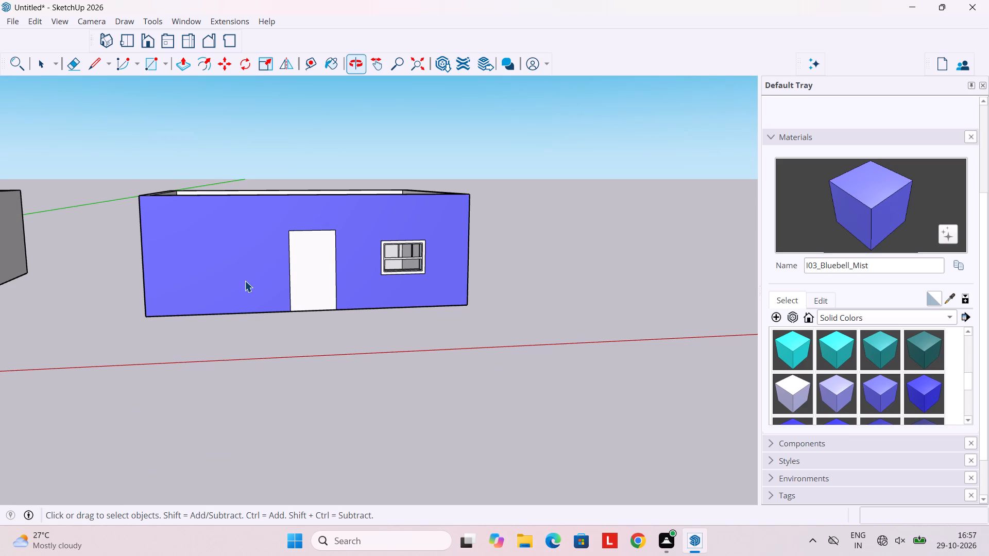
scroll(400, 233, "up", 7)
scroll(390, 288, "up", 3)
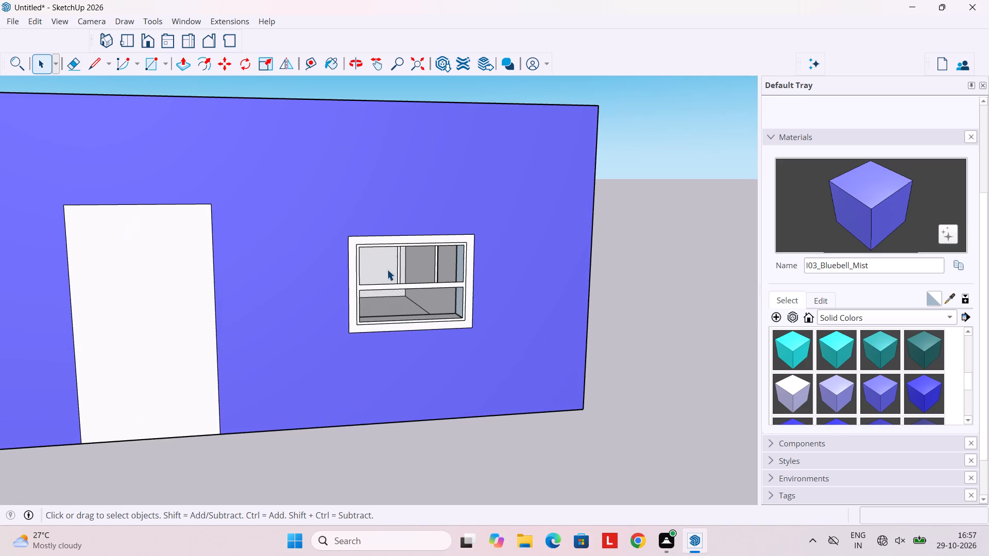
scroll(419, 247, "up", 7)
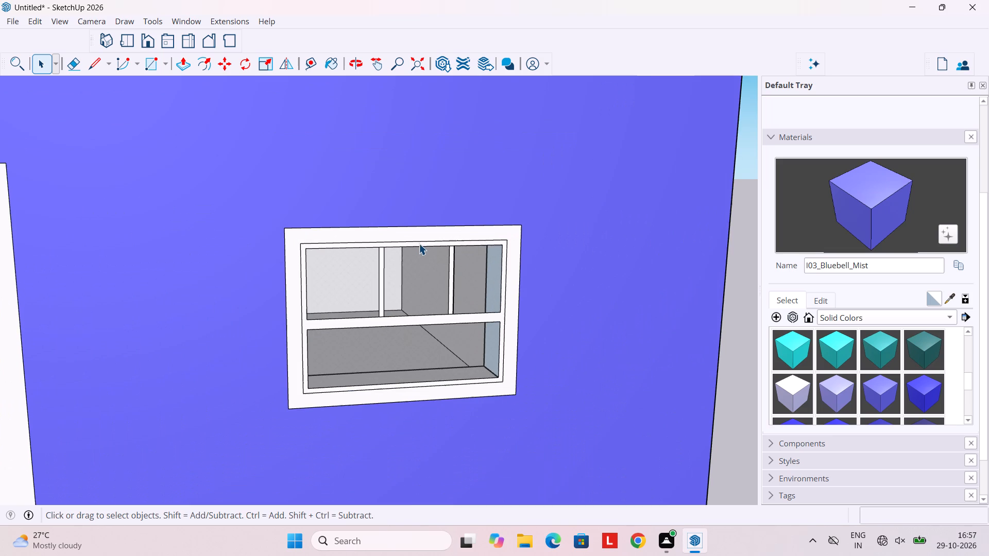
scroll(413, 242, "down", 10)
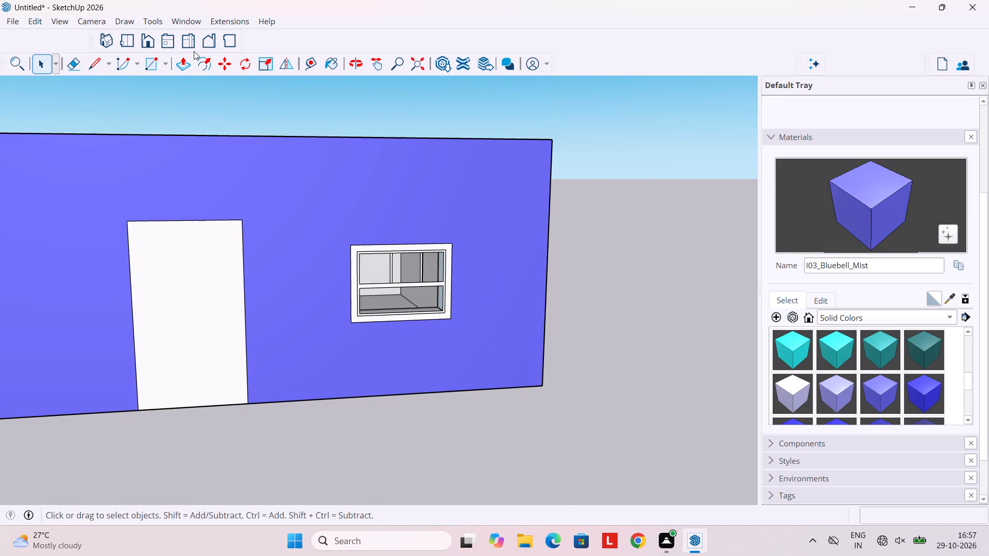
Show the Measurements box in the workspace.
right_click(569, 65)
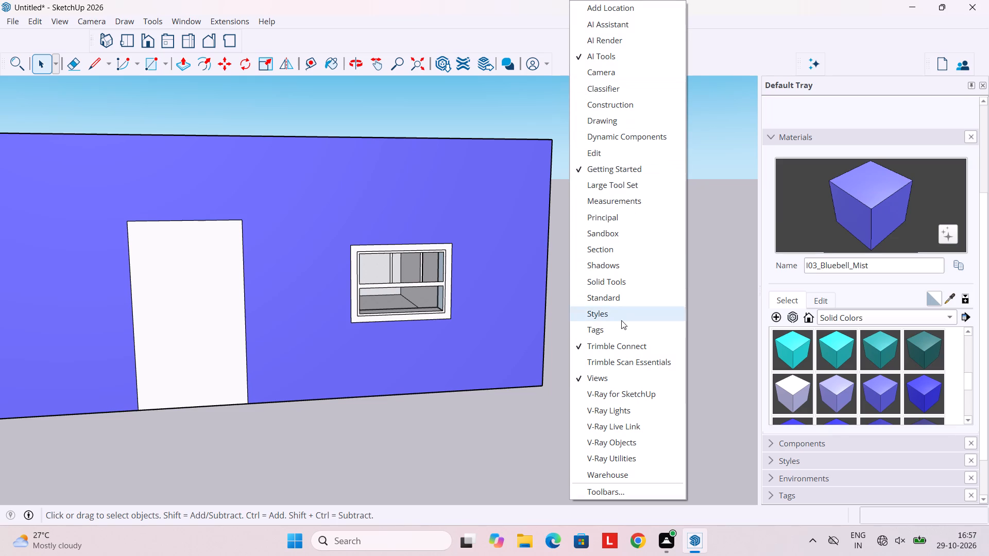
scroll(621, 362, "down", 2)
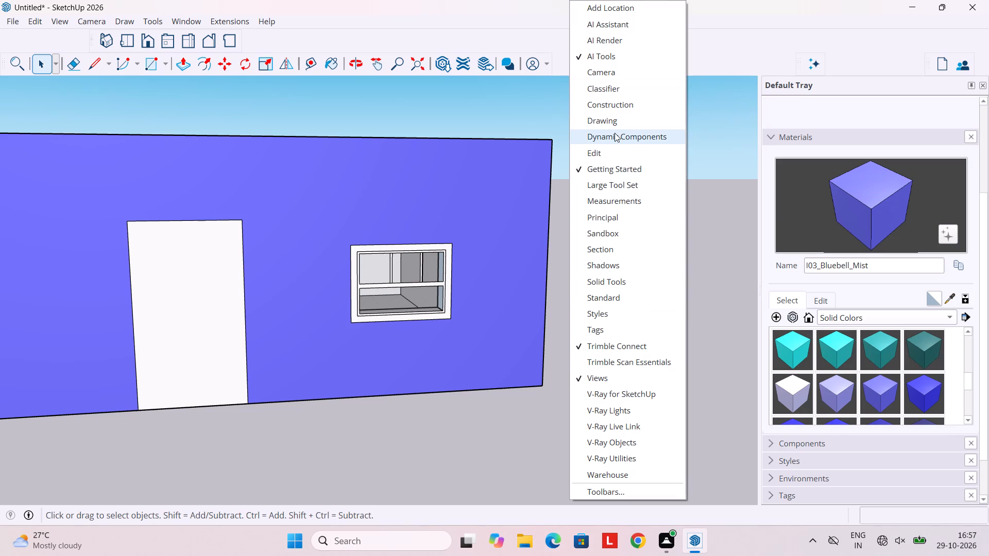
left_click(618, 197)
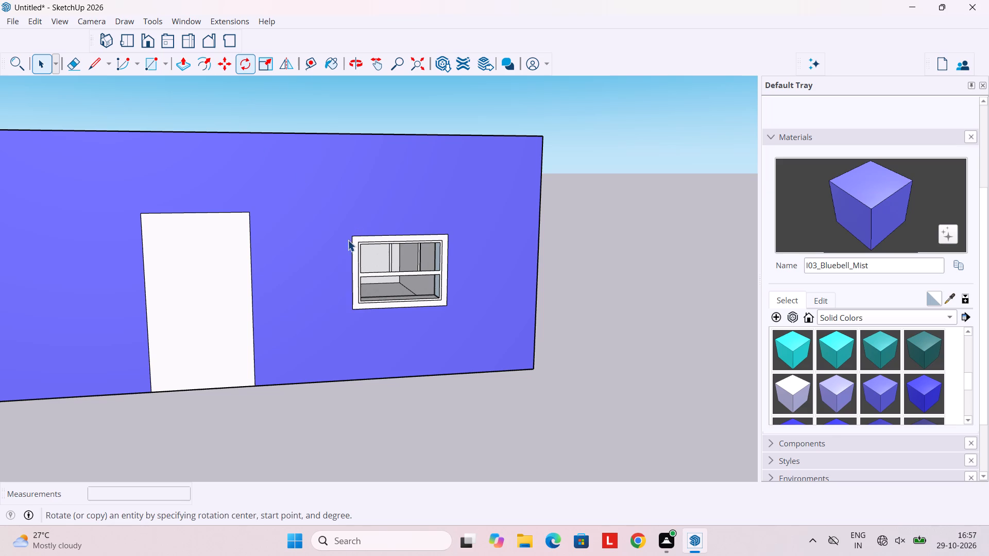
right_click(575, 65)
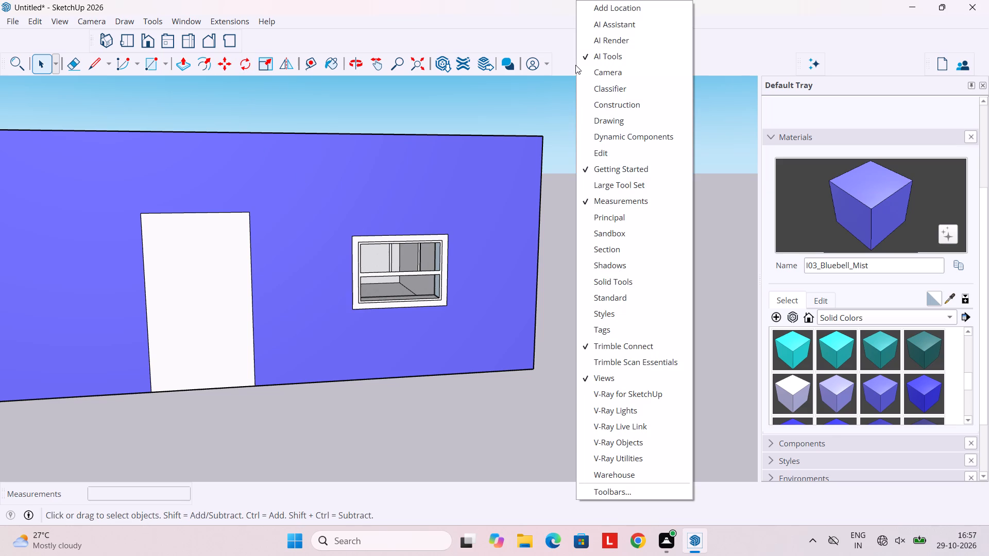
left_click(518, 107)
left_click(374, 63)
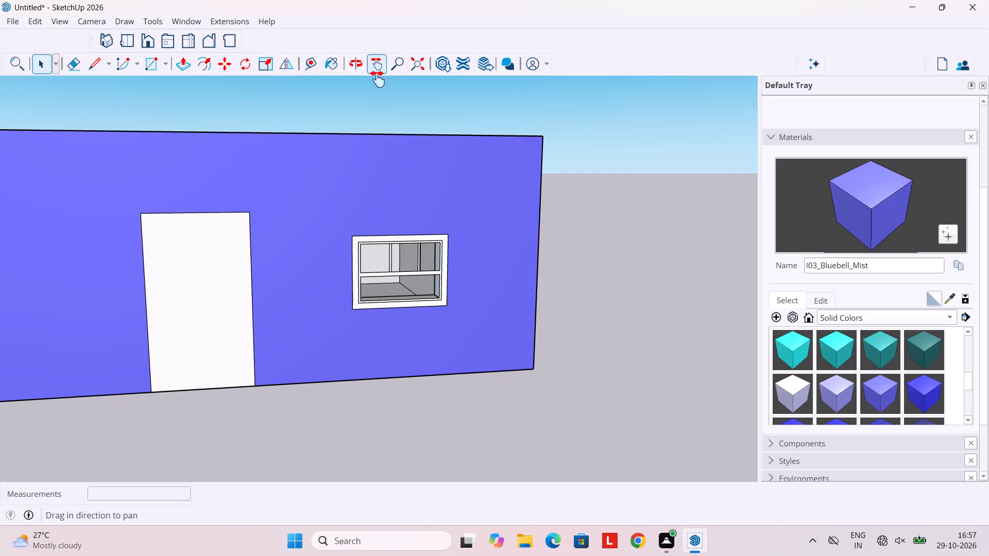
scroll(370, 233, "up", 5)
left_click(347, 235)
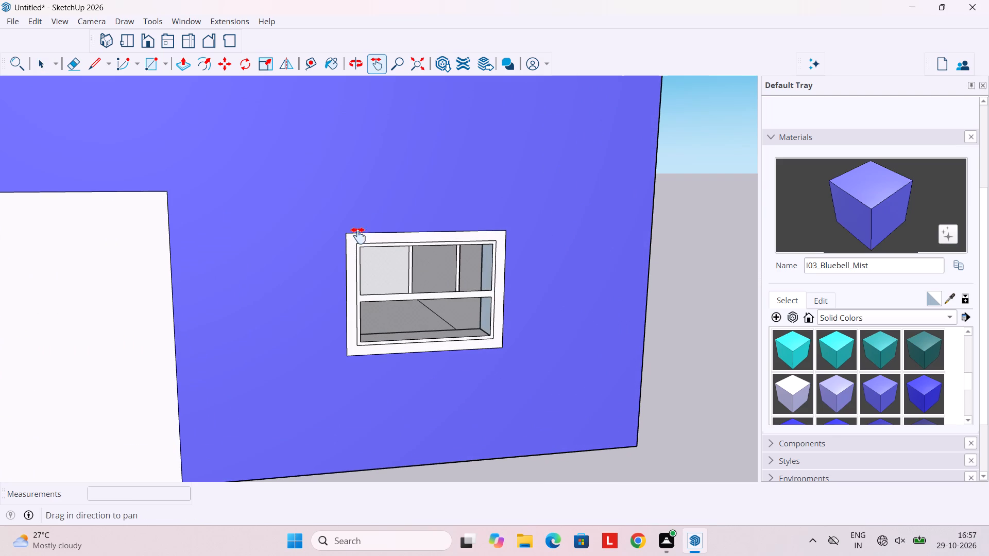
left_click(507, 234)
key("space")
Measure the front window frame's width along its top edge with the Tape Measure.
scroll(353, 87, "up", 1)
left_click(312, 67)
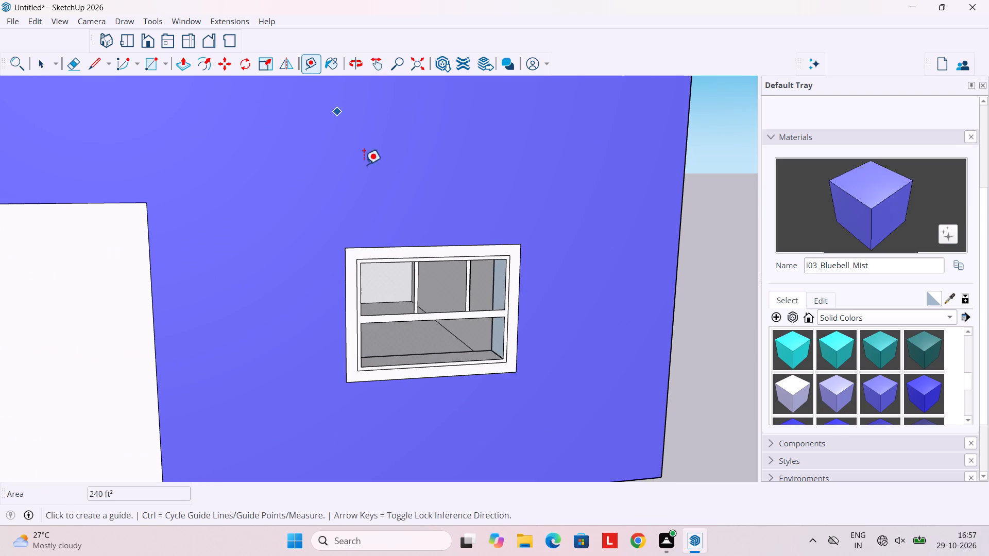
left_click(349, 248)
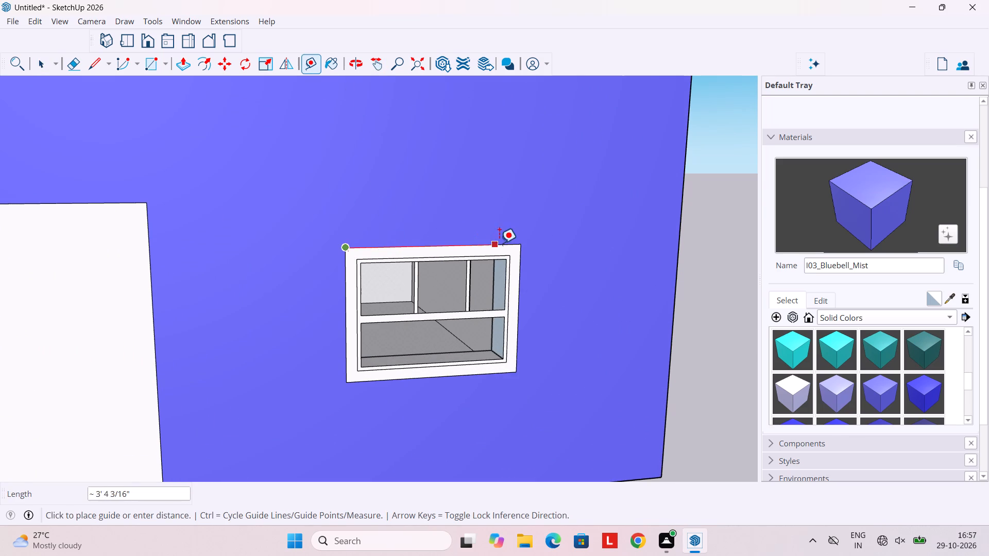
left_click(519, 247)
scroll(506, 282, "down", 3)
middle_click_drag(496, 286, 544, 311)
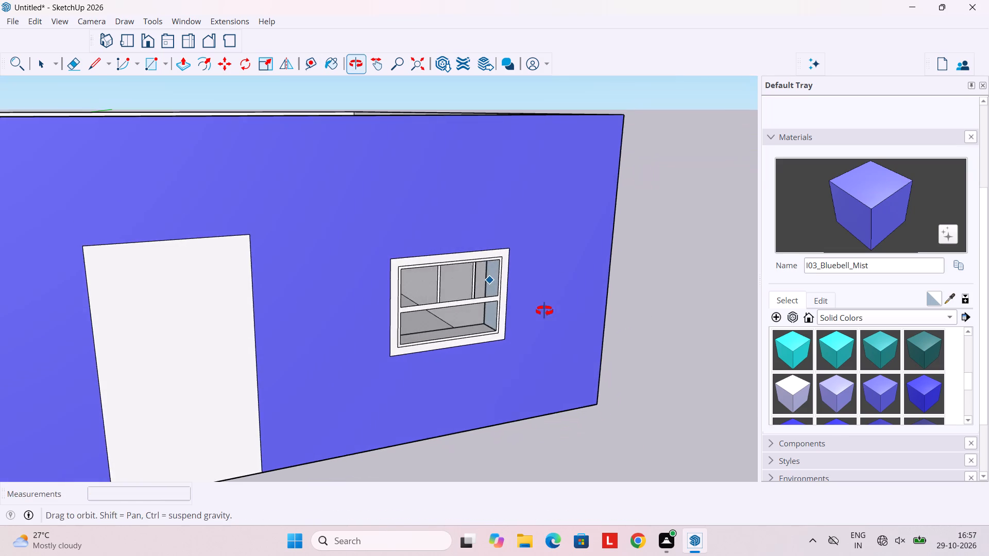
middle_click_drag(544, 311, 545, 311)
scroll(536, 308, "down", 5)
Undo the last two operations and leave the Tape Measure.
key("ctrl+z")
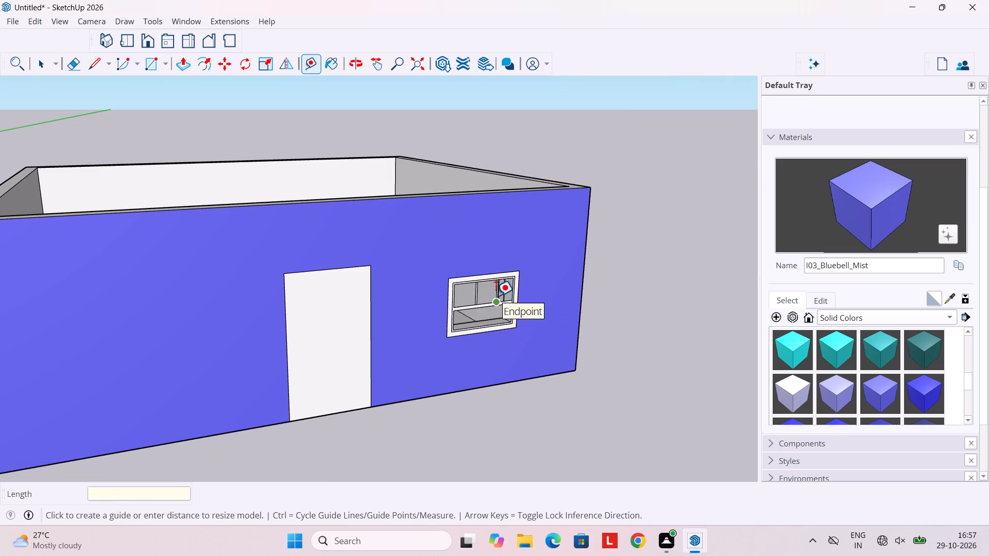
key("ctrl+z")
key("space")
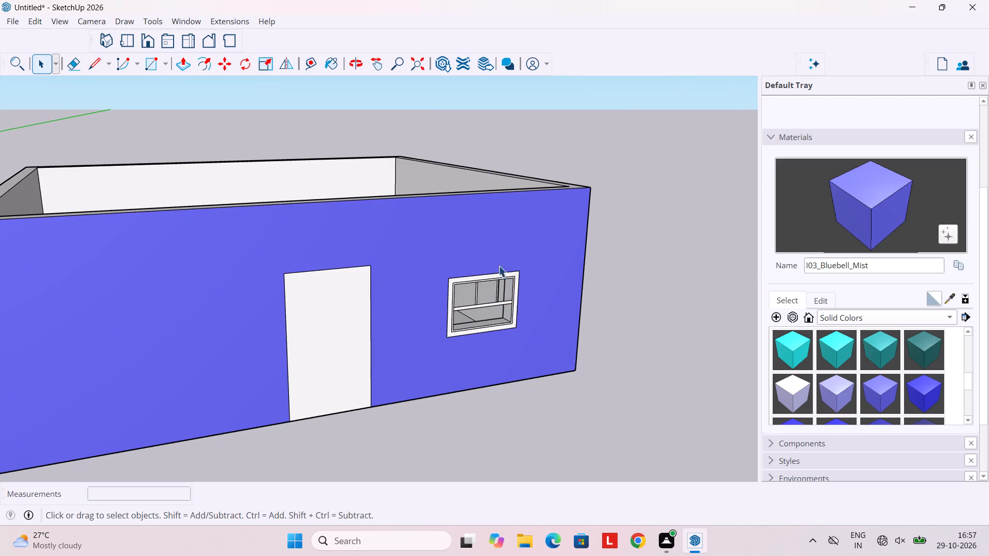
Examine the house's front wall, door and window from several angles and distances.
scroll(502, 269, "up", 4)
scroll(497, 275, "down", 4)
middle_click_drag(478, 274, 625, 319)
middle_click_drag(441, 265, 676, 290)
middle_click_drag(567, 268, 174, 182)
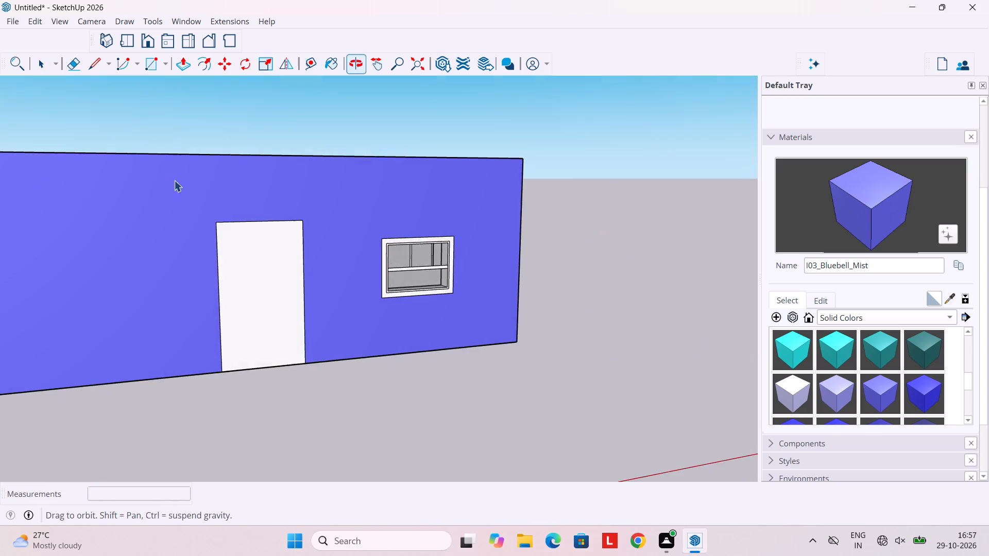
scroll(373, 183, "down", 9)
middle_click_drag(381, 212, 309, 266)
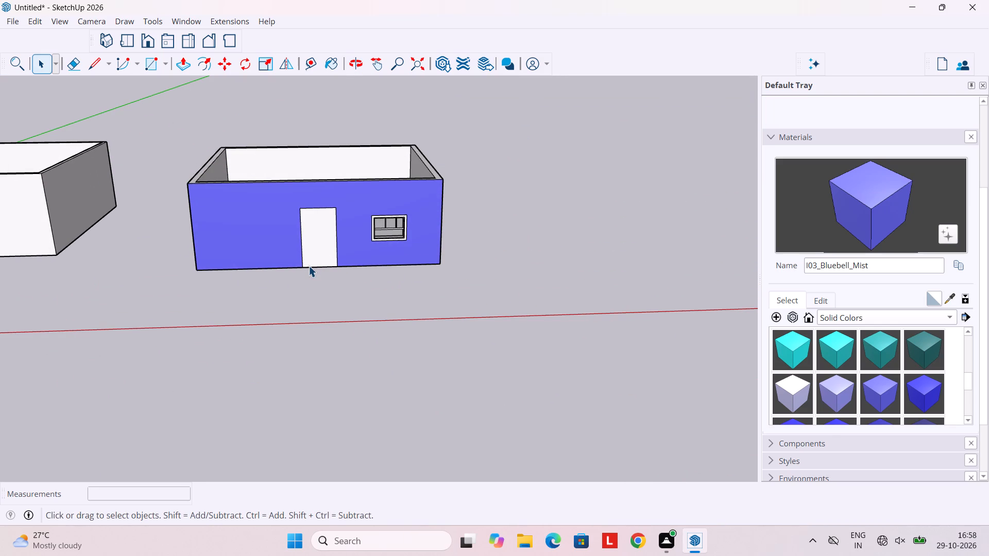
scroll(737, 355, "up", 1)
Browse the Solid Colors materials for a further colour for the house.
scroll(893, 355, "up", 3)
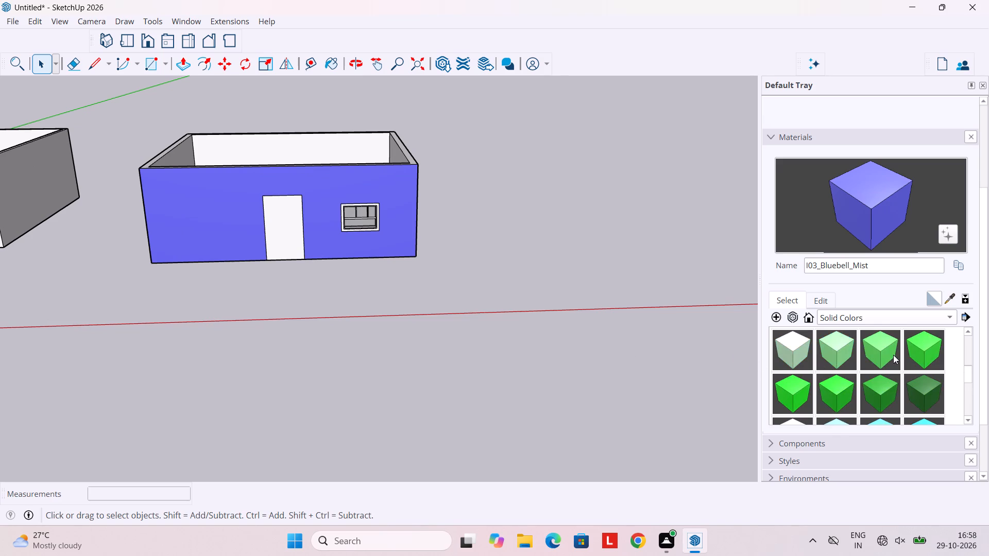
scroll(894, 358, "down", 1)
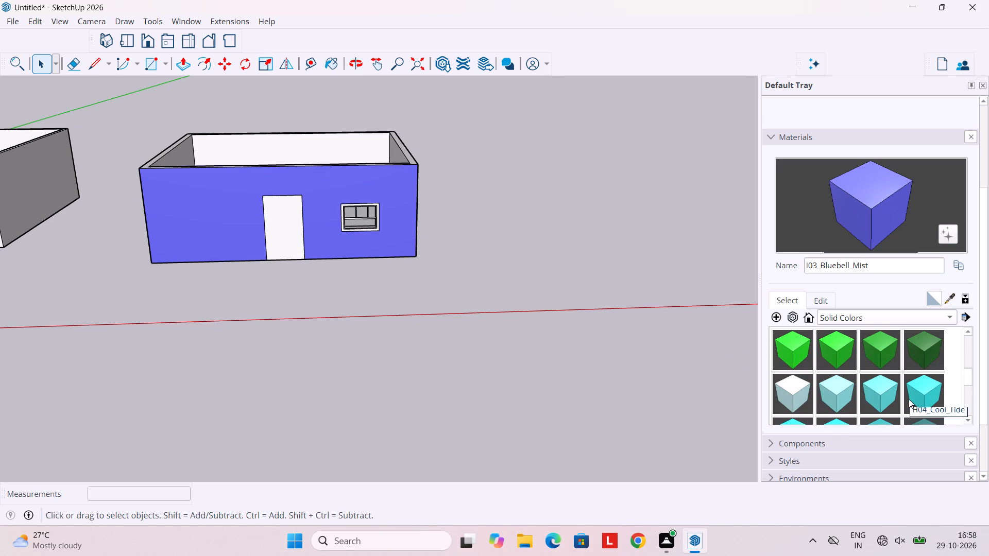
scroll(909, 399, "down", 11)
scroll(906, 392, "up", 13)
scroll(905, 379, "down", 3)
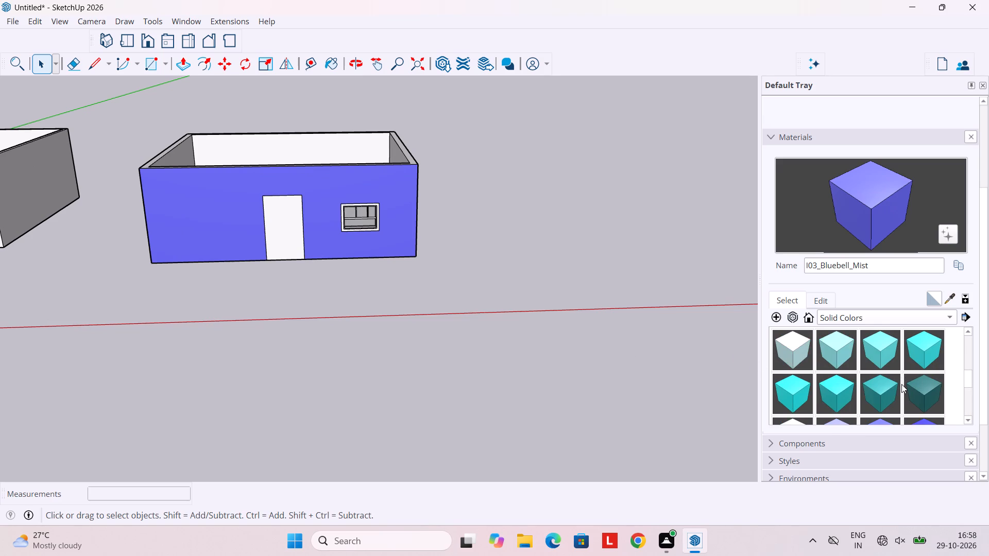
scroll(901, 384, "up", 2)
scroll(901, 384, "down", 1)
scroll(901, 384, "up", 1)
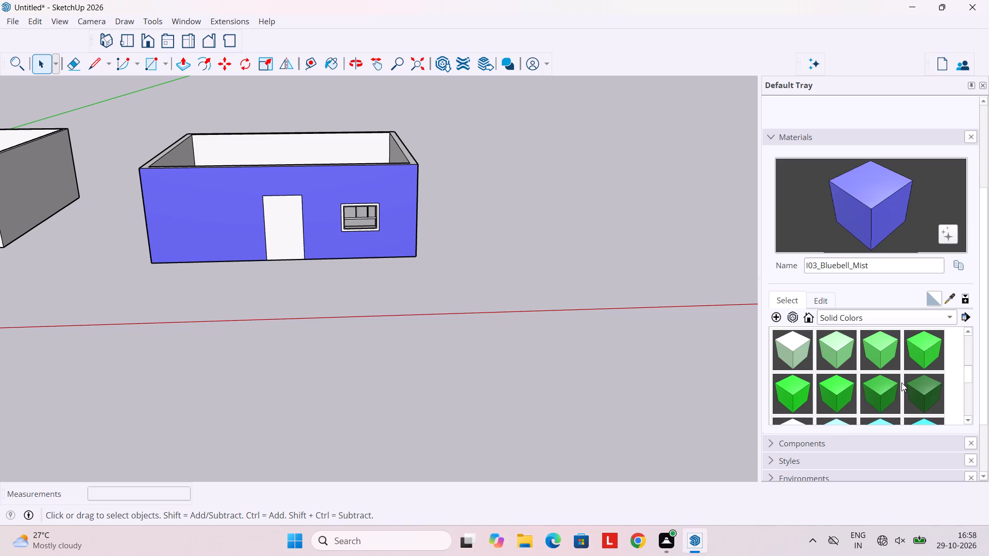
scroll(901, 383, "up", 3)
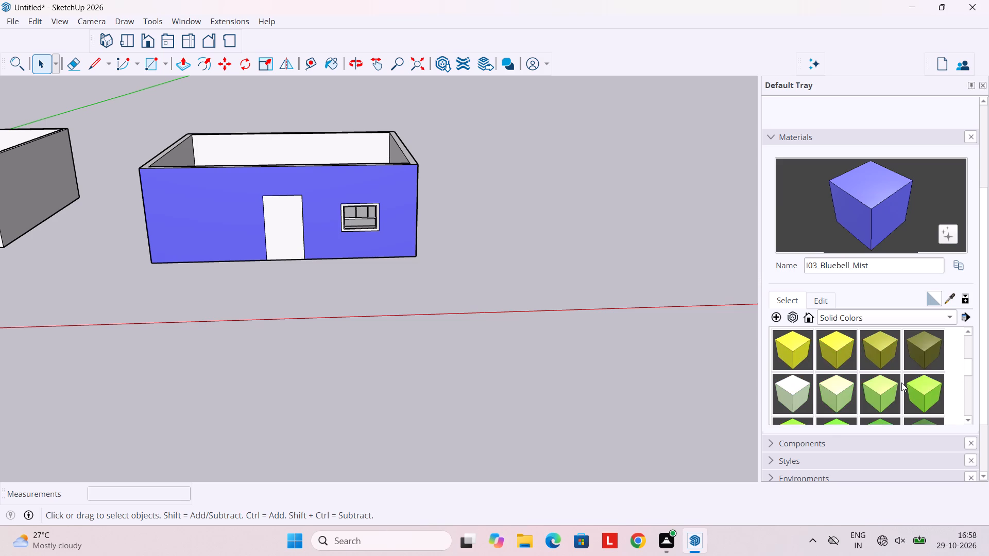
scroll(901, 383, "up", 14)
scroll(901, 383, "down", 12)
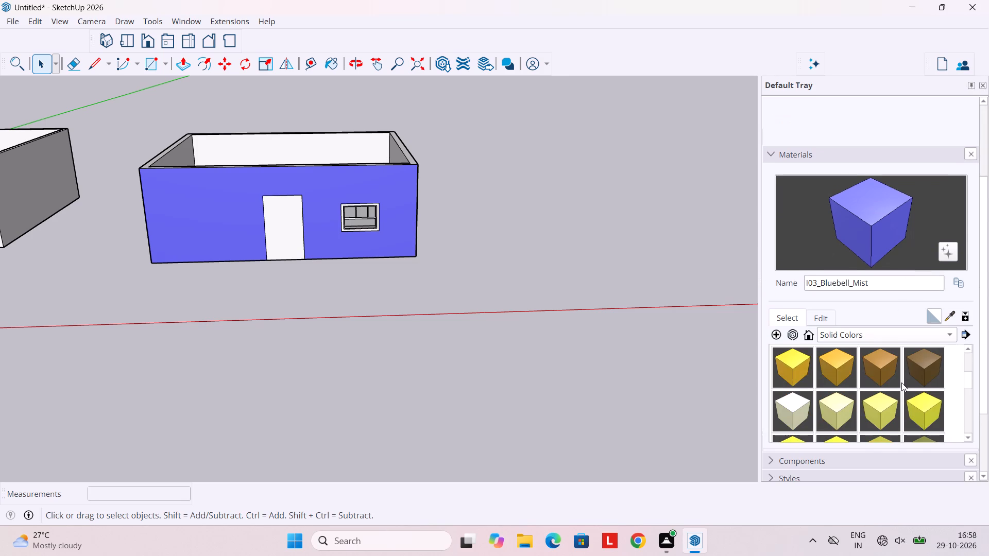
scroll(901, 383, "down", 4)
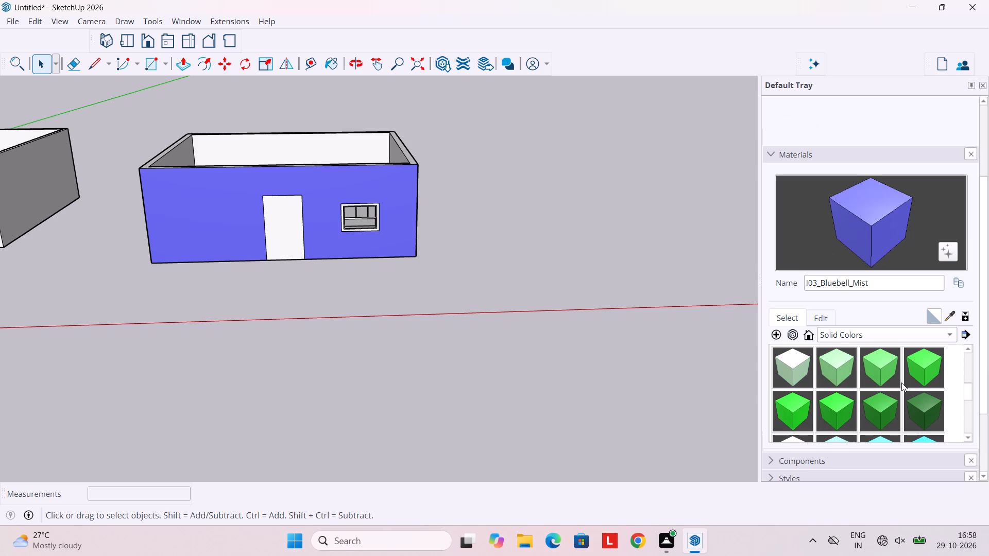
scroll(901, 383, "down", 2)
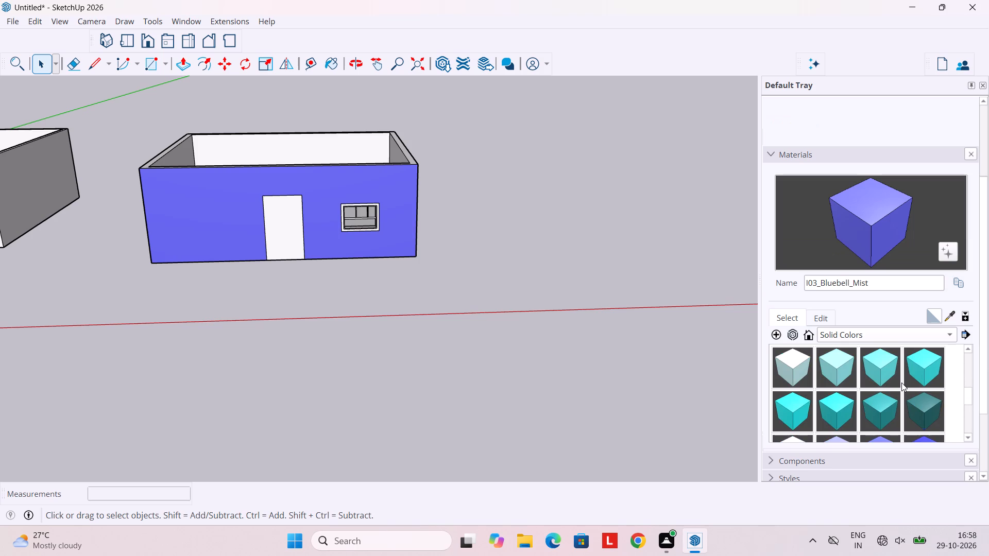
scroll(901, 383, "down", 3)
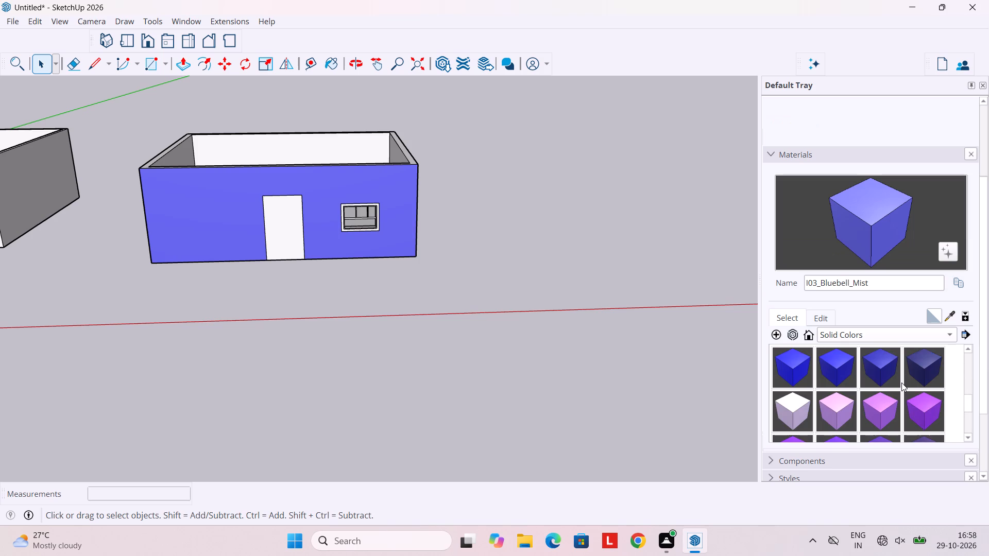
scroll(901, 383, "down", 8)
scroll(901, 383, "up", 10)
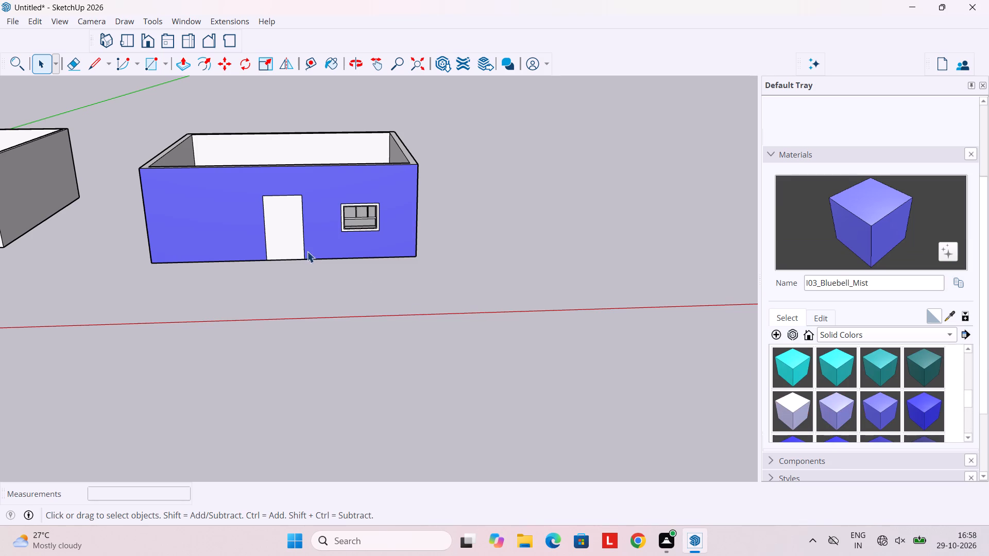
Examine the front window's frame and panes up close from several angles, selecting the inner frame face with its edges.
middle_click_drag(303, 250, 454, 232)
scroll(411, 232, "up", 3)
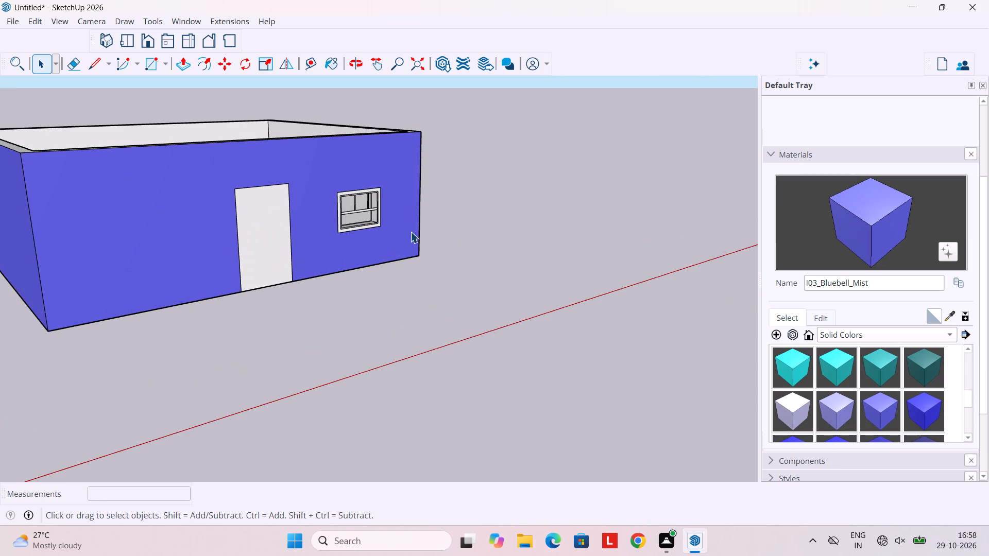
scroll(364, 206, "up", 1)
middle_click_drag(364, 206, 449, 206)
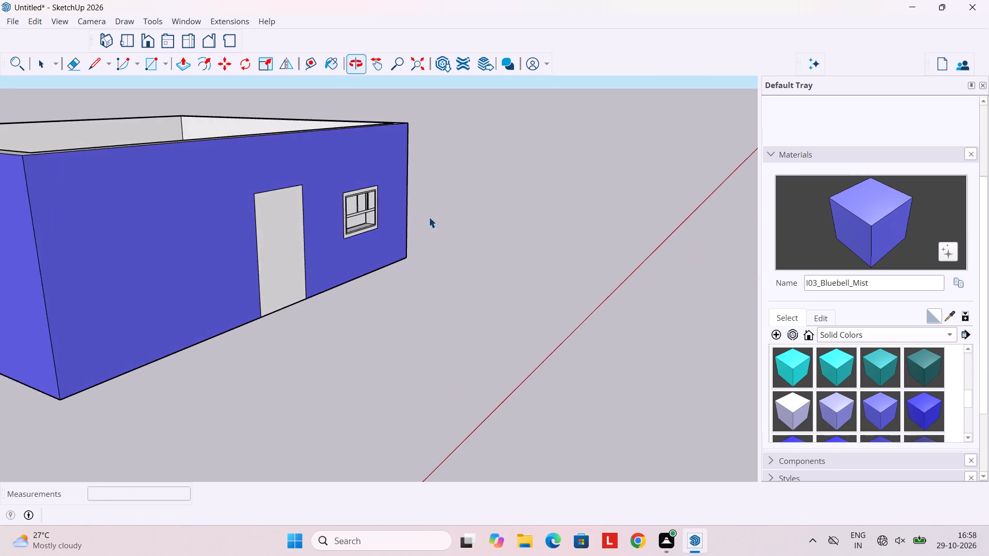
scroll(398, 217, "up", 7)
scroll(355, 202, "up", 3)
middle_click_drag(370, 217, 287, 225)
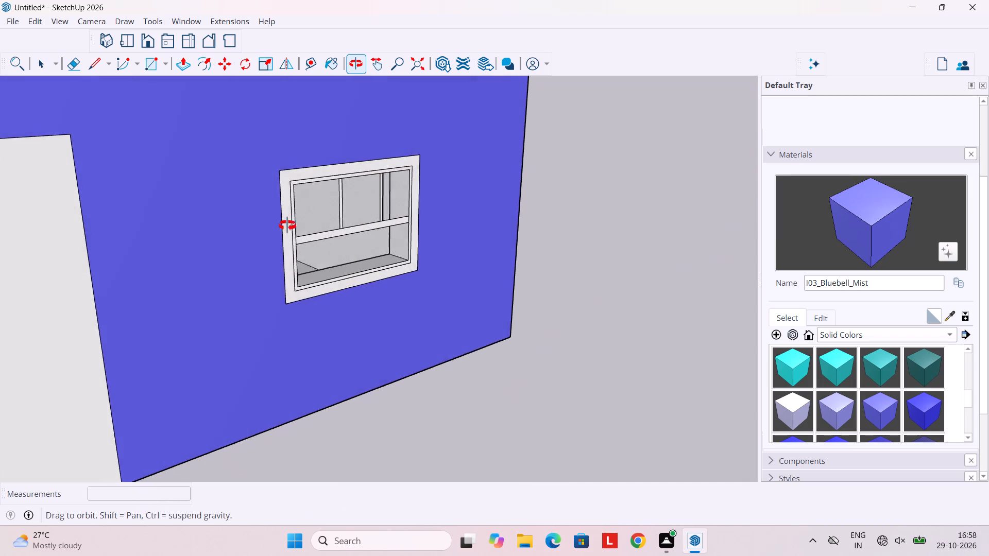
middle_click_drag(287, 225, 263, 218)
scroll(333, 218, "up", 7)
middle_click_drag(340, 203, 483, 231)
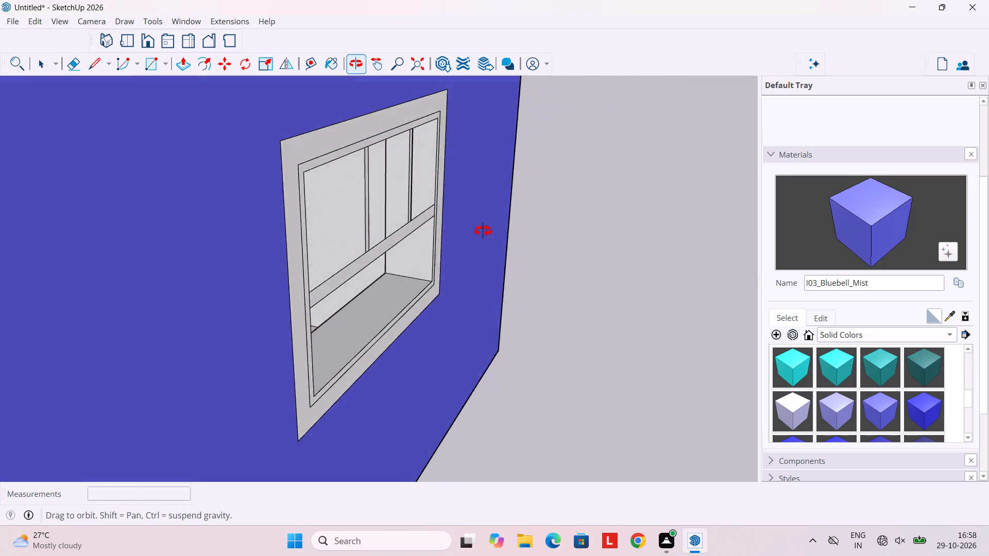
middle_click_drag(483, 231, 397, 231)
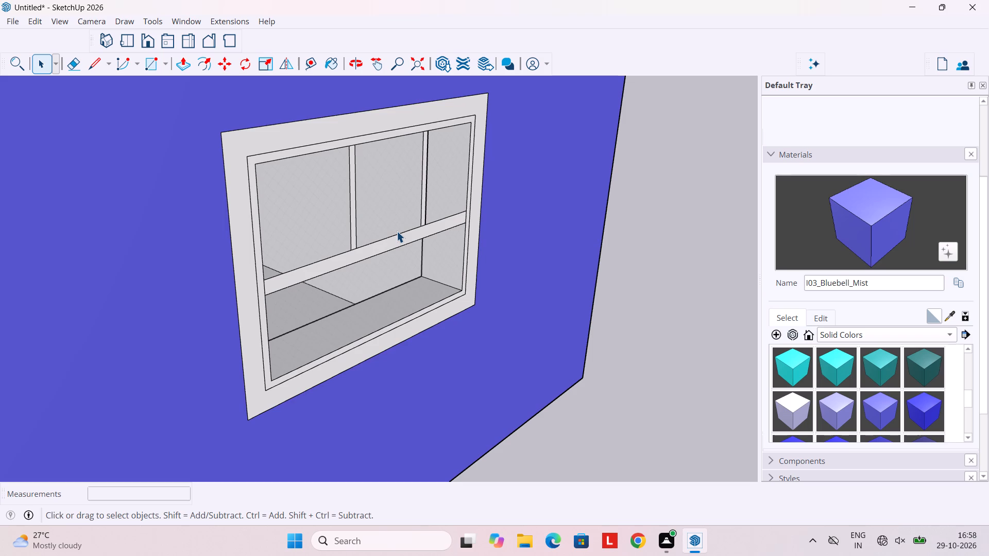
double_click(343, 143)
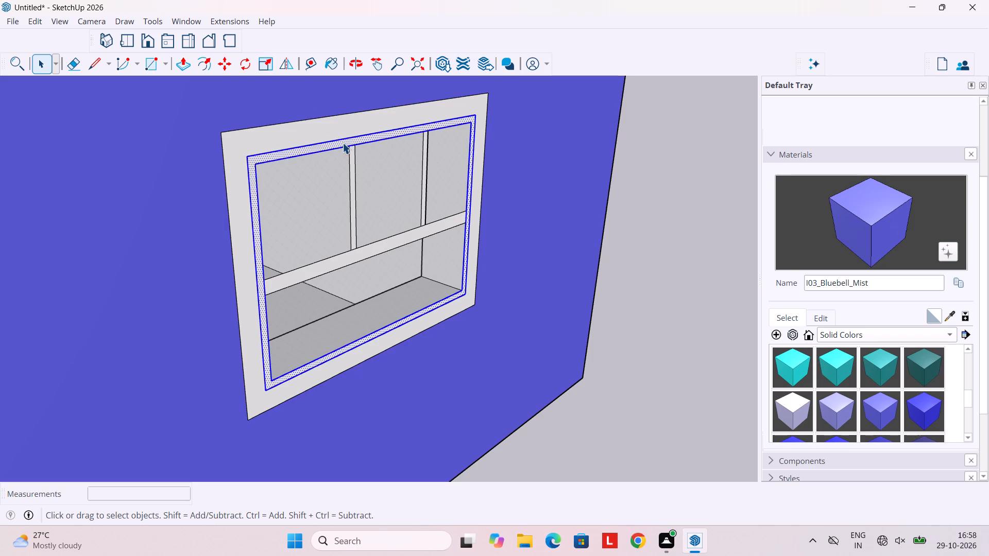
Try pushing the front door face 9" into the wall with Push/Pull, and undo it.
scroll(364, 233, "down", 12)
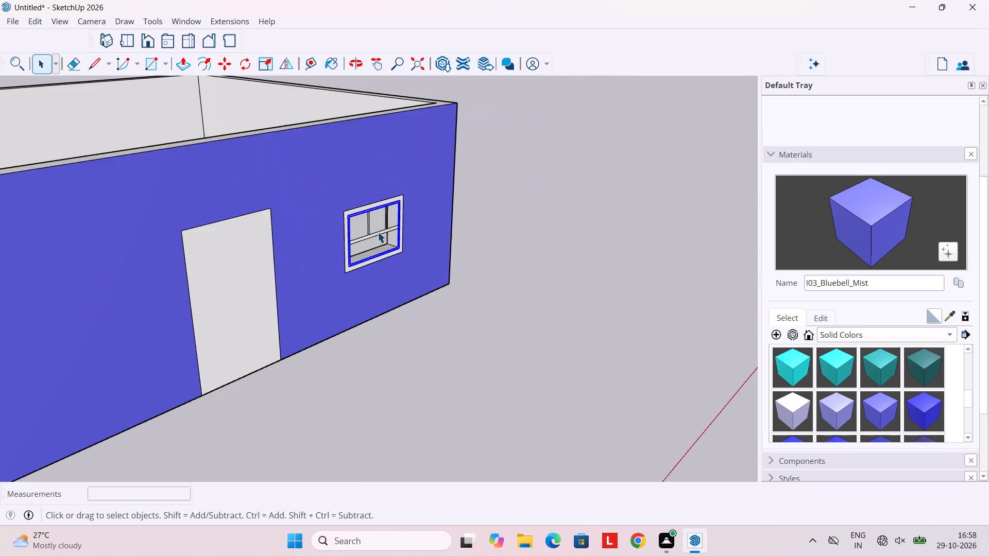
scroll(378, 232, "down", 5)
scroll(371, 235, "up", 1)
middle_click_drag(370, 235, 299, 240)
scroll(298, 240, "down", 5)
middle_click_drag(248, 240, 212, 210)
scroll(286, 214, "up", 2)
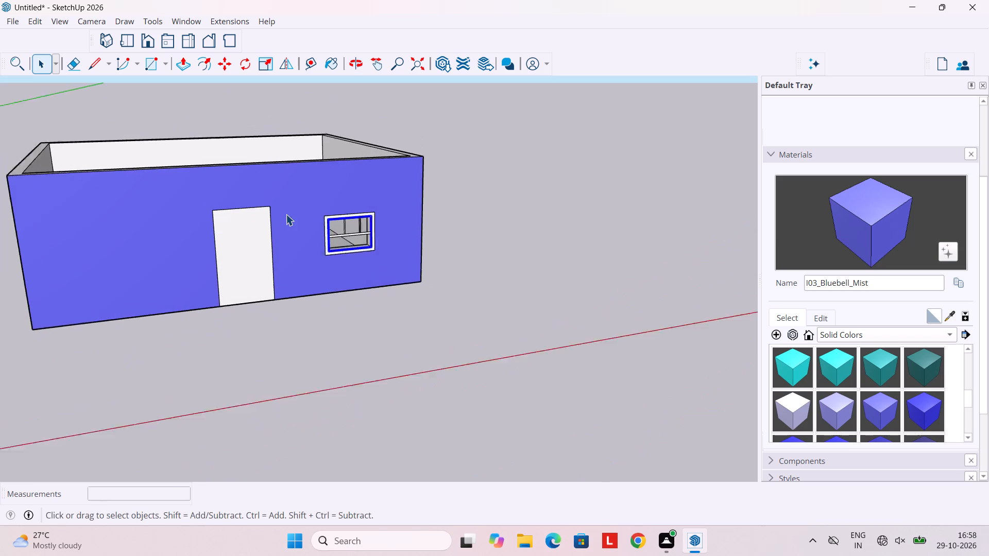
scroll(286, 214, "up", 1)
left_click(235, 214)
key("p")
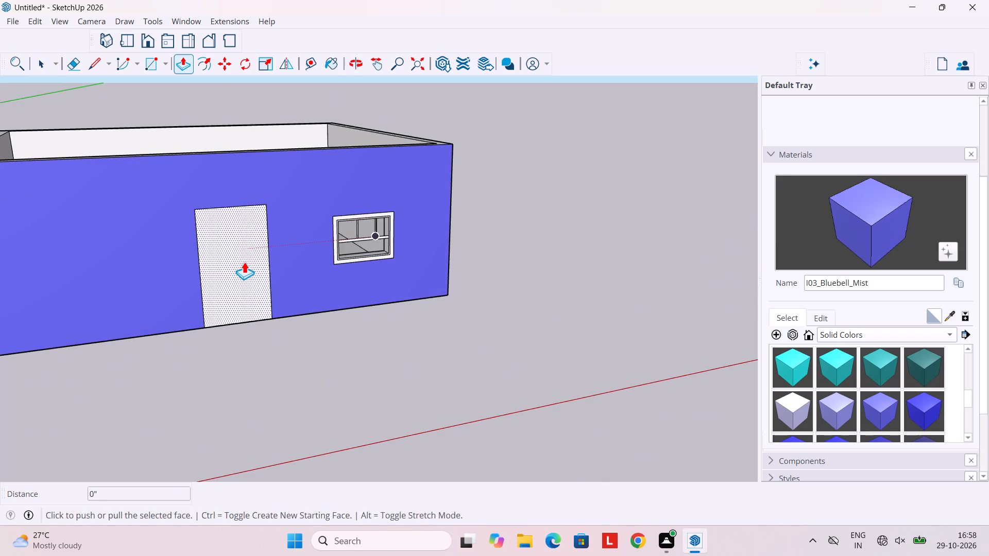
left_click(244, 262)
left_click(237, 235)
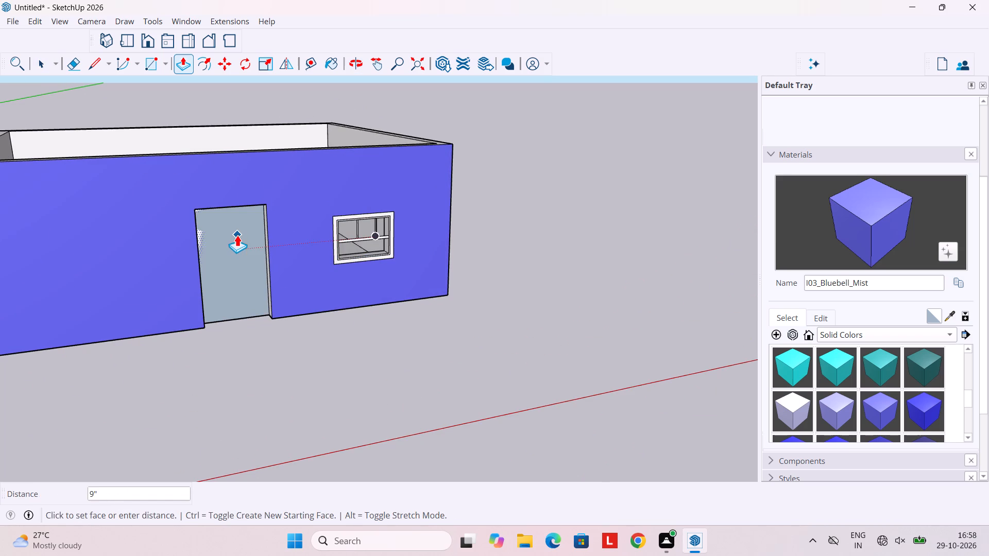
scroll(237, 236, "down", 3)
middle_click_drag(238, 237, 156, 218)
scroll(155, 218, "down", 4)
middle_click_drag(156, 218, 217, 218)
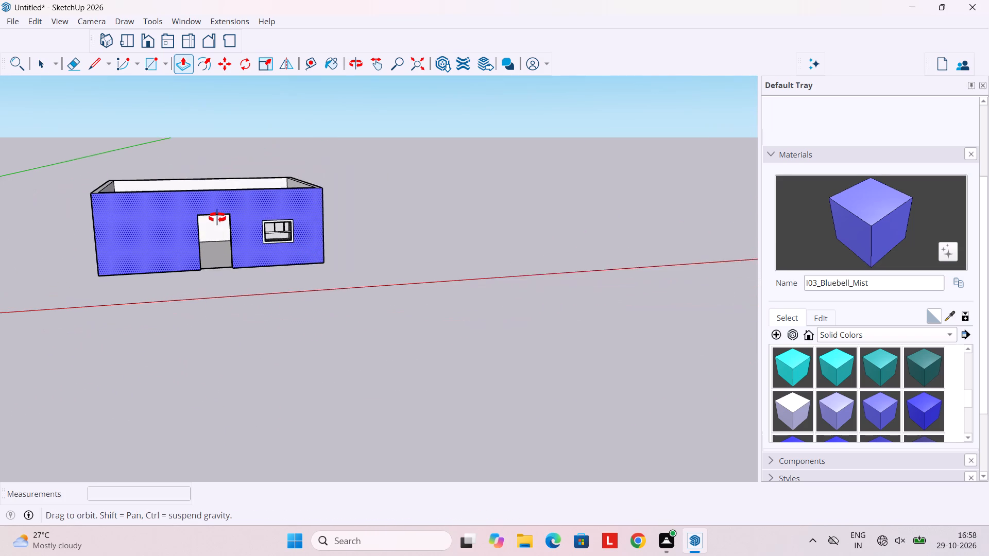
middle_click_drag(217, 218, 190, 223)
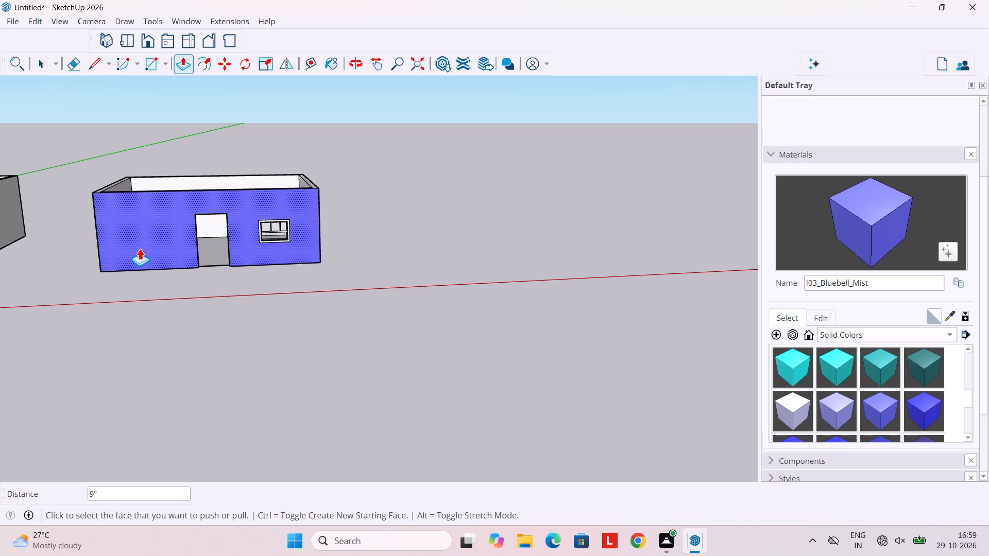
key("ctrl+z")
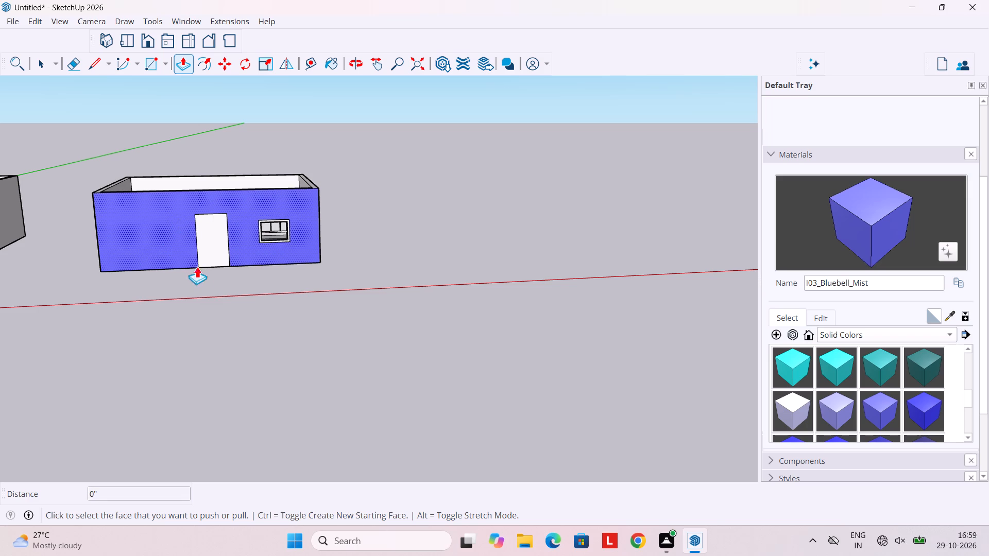
Place Tape Measure guides 3" inside the front door's two side edges and its top edge.
key("t")
scroll(201, 280, "up", 14)
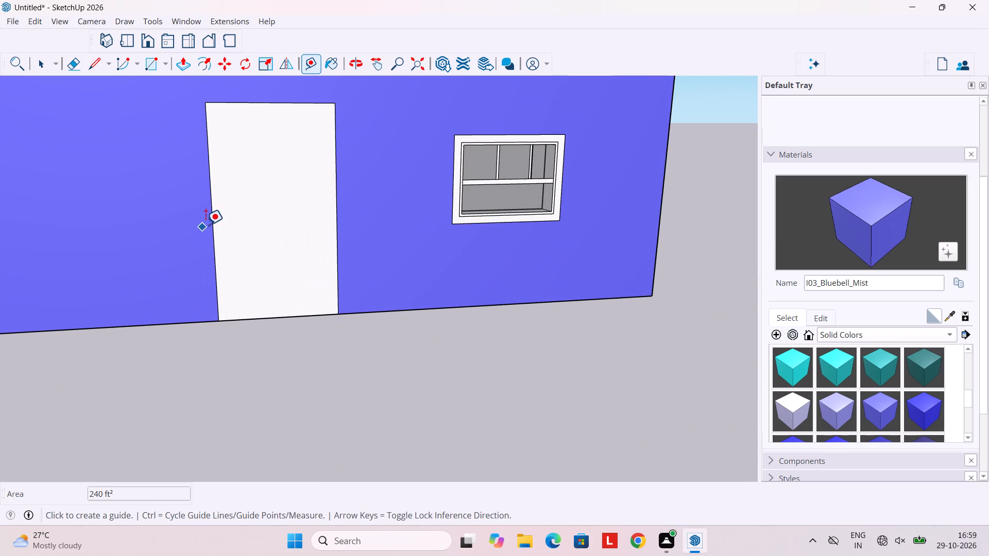
left_click(212, 211)
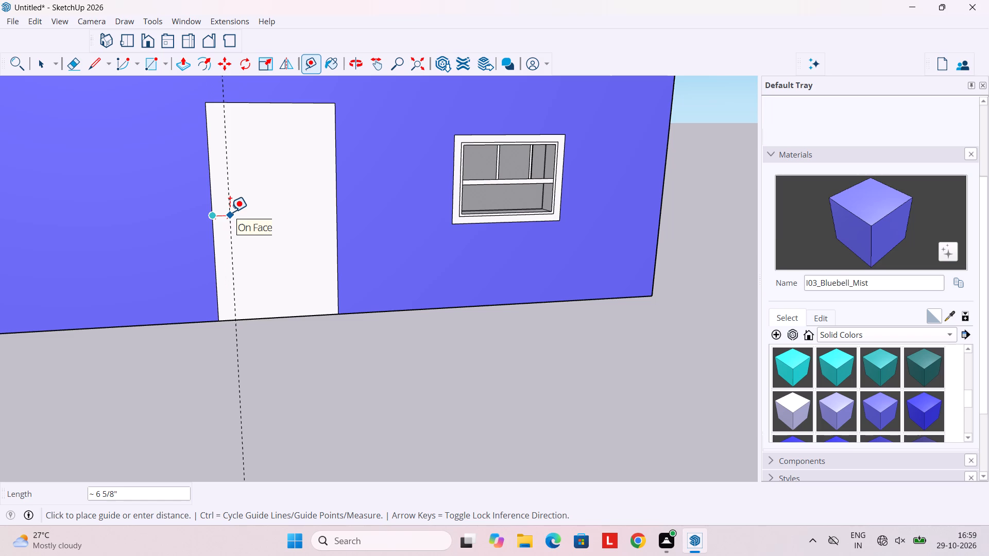
type("3\"")
key("Return")
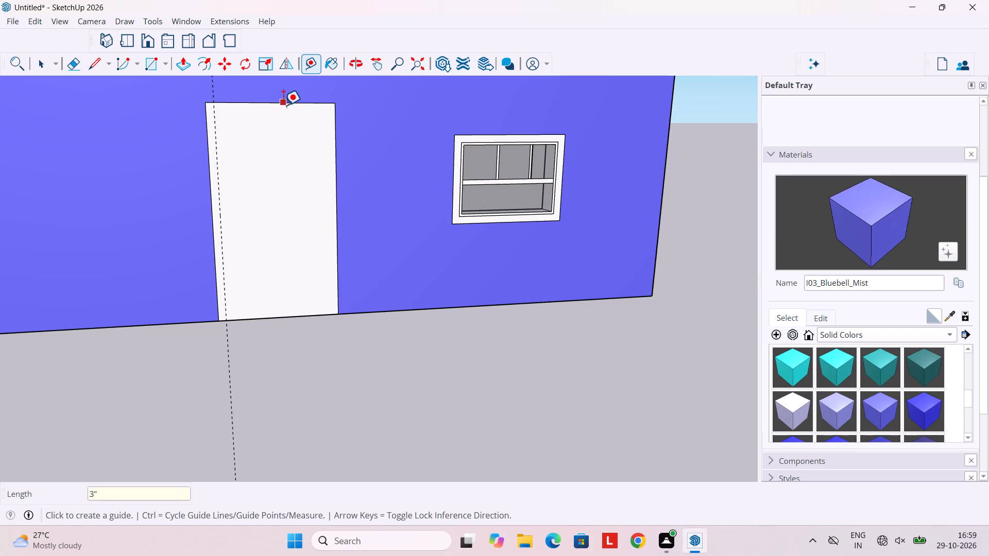
left_click(283, 103)
type("3\"")
key("Return")
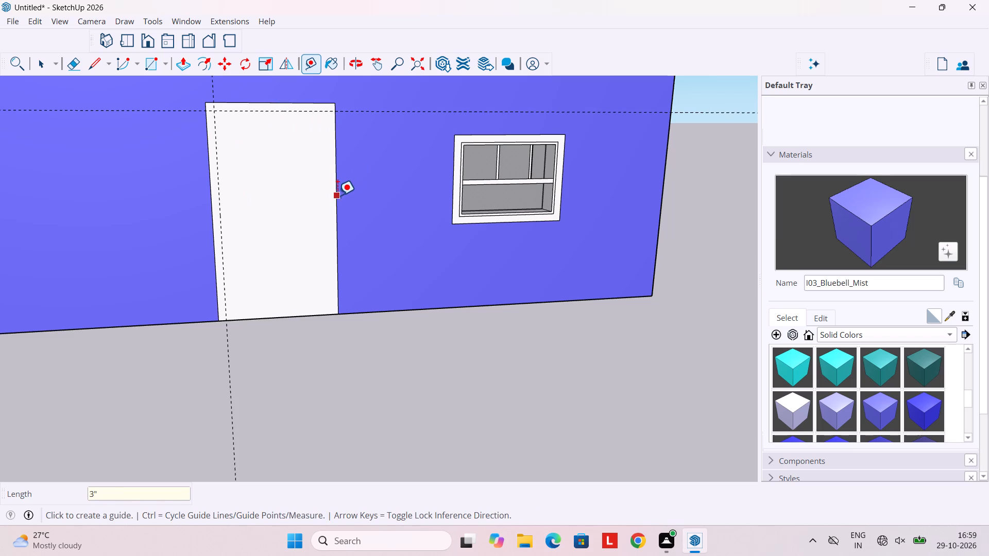
left_click(337, 196)
type("3\"")
key("Return")
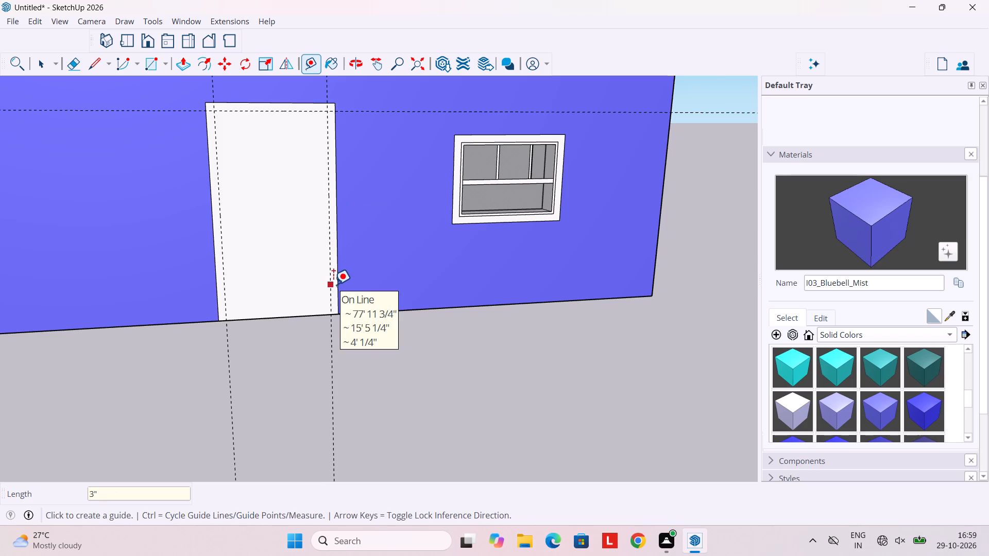
Place a horizontal guide 3" above the front door's bottom edge.
key("l")
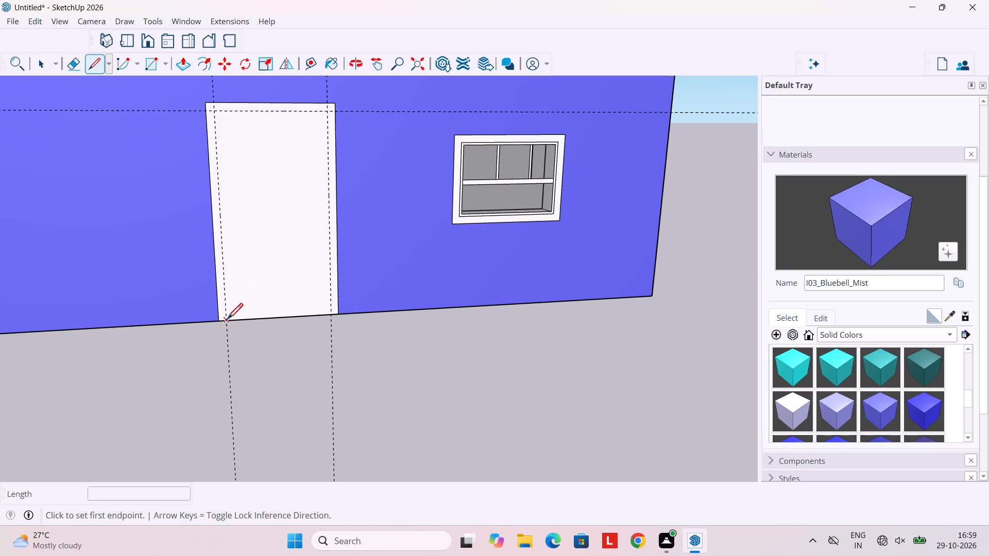
left_click(227, 321)
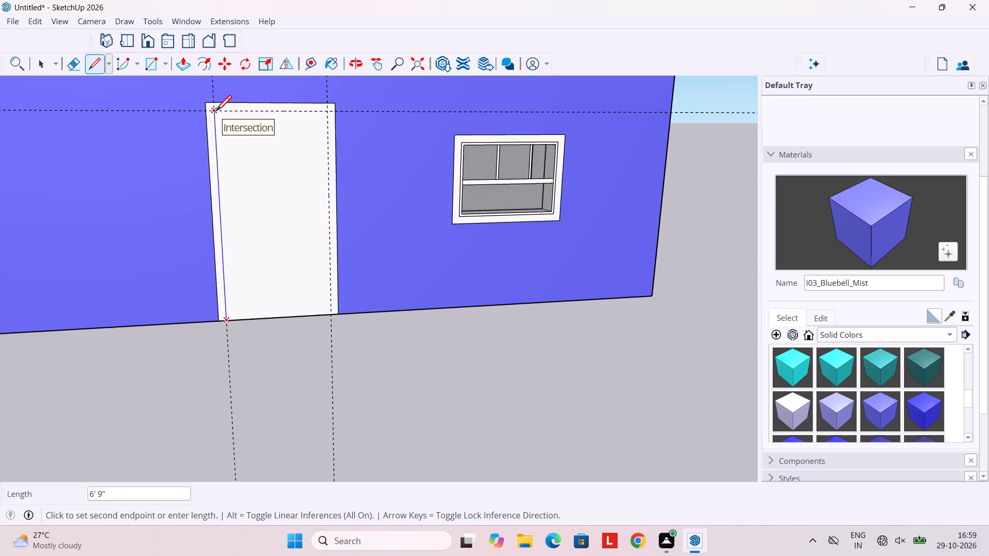
key("t")
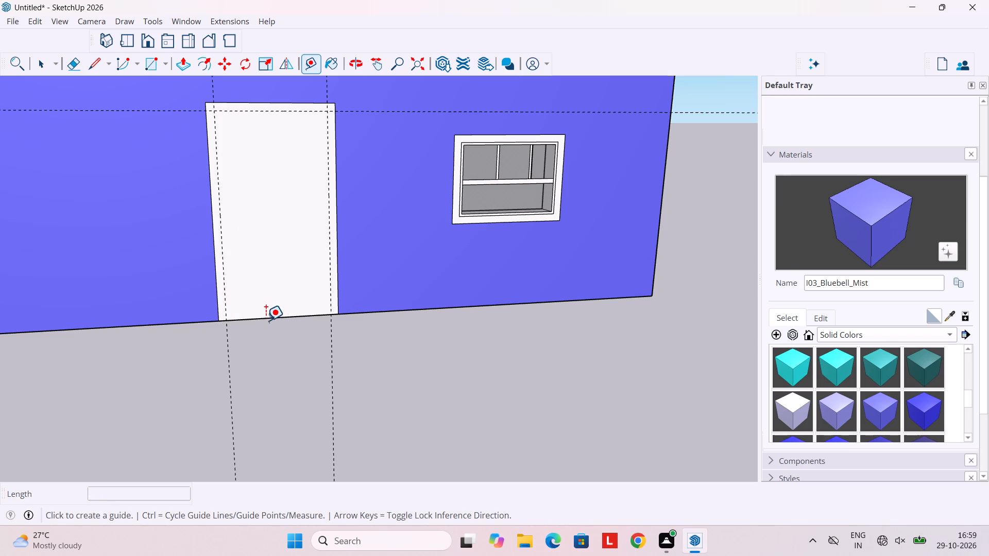
left_click(266, 320)
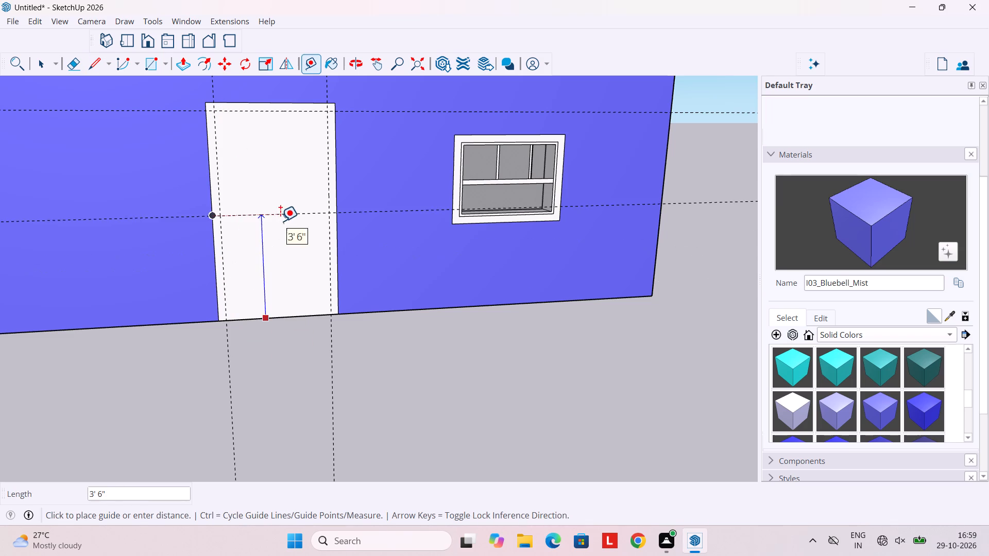
type("3\"")
key("Return")
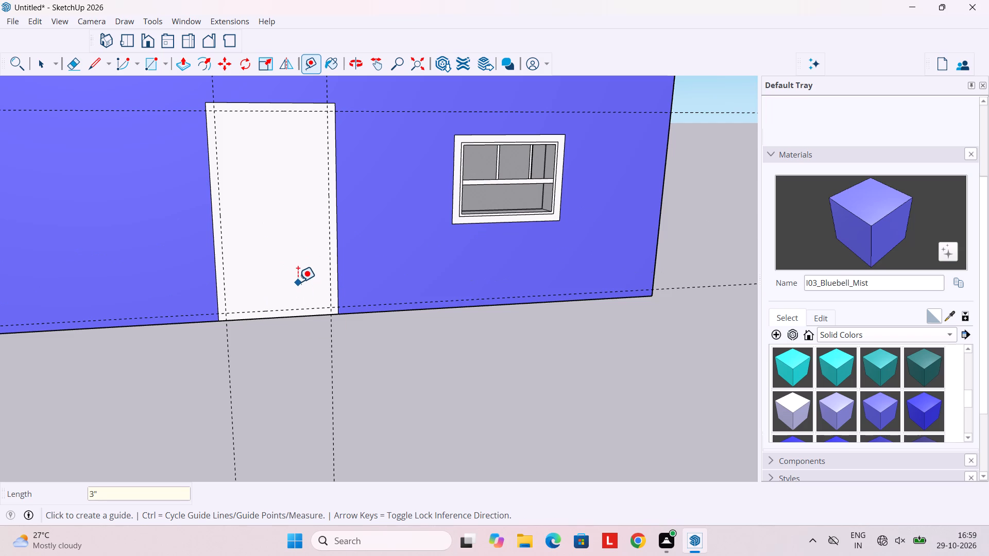
Draw a 6' 6" by 3' 6" rectangle on the front door face between the guide intersections.
key("r")
left_click(224, 310)
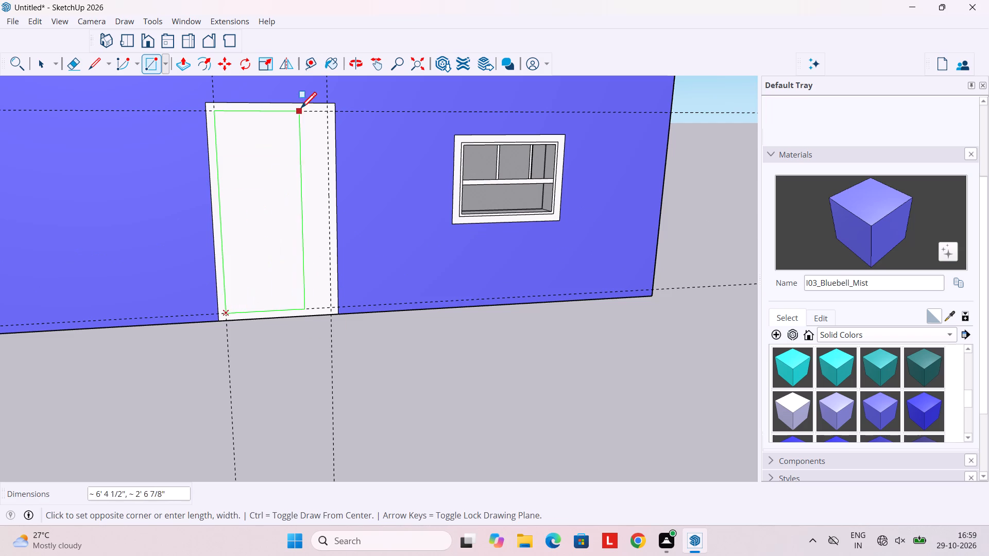
left_click(326, 111)
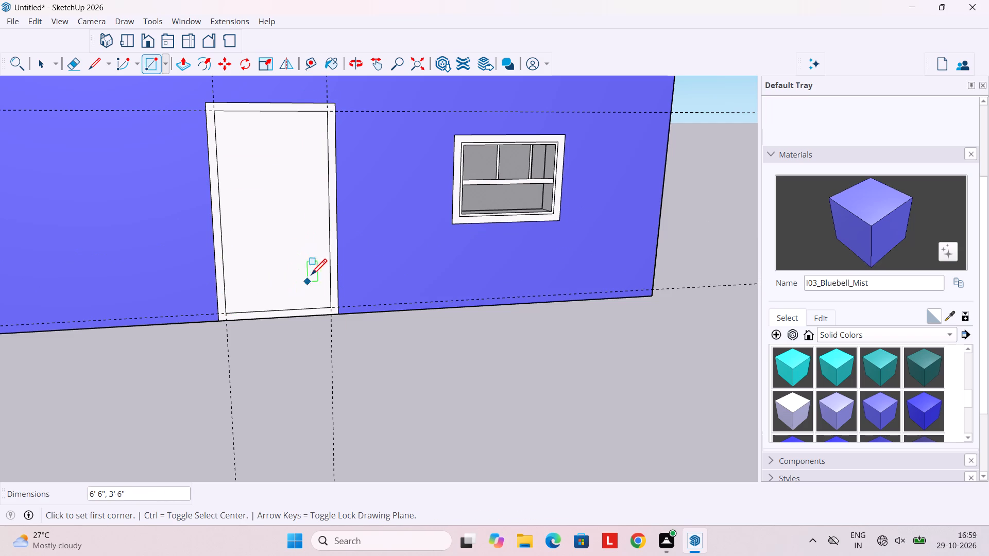
Push/Pull the front door's border face outward 3" to form a raised frame.
key("p")
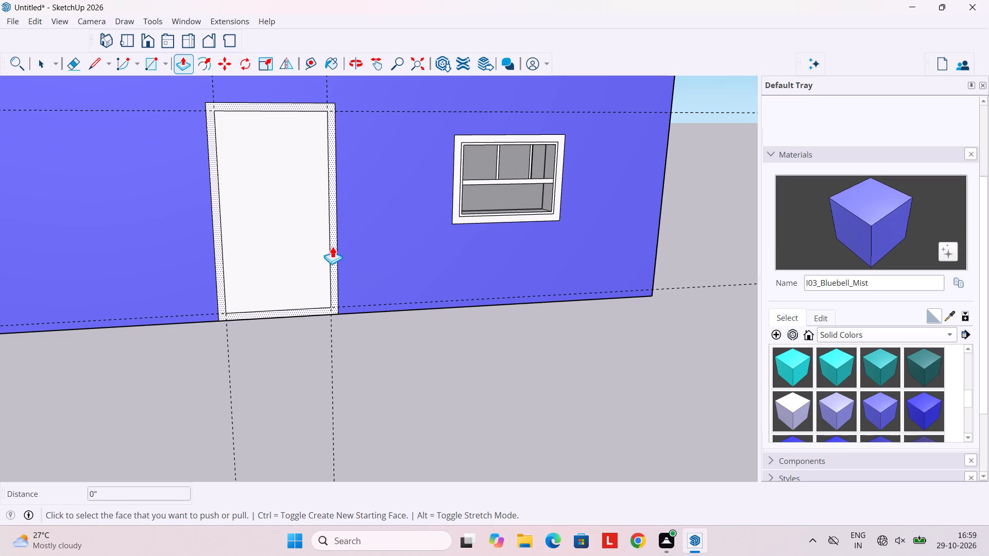
left_click(334, 245)
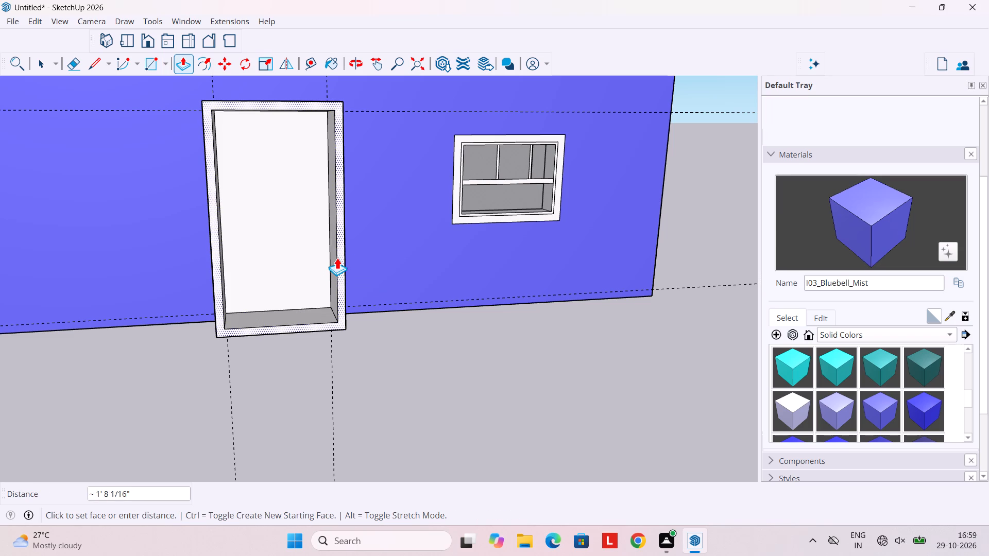
type("3\"")
key("Return")
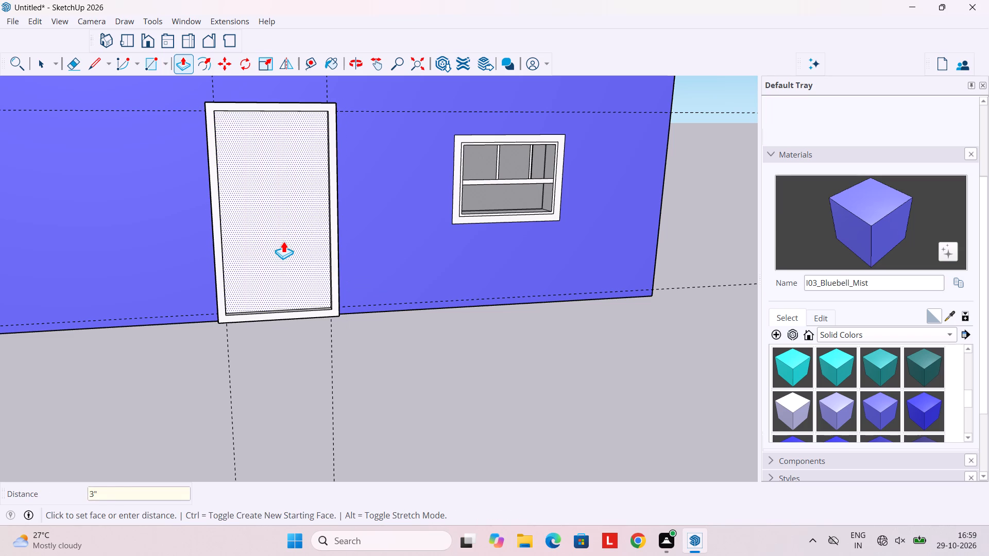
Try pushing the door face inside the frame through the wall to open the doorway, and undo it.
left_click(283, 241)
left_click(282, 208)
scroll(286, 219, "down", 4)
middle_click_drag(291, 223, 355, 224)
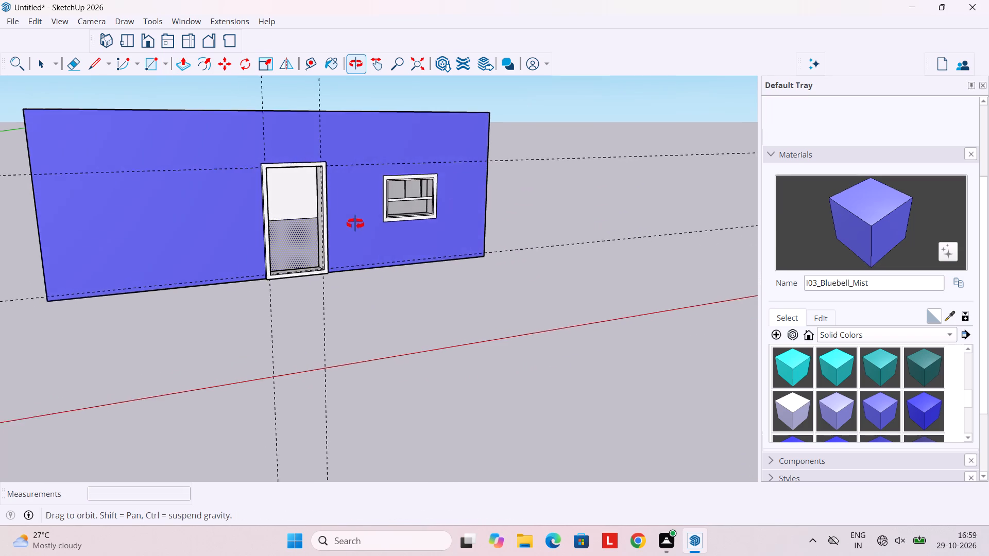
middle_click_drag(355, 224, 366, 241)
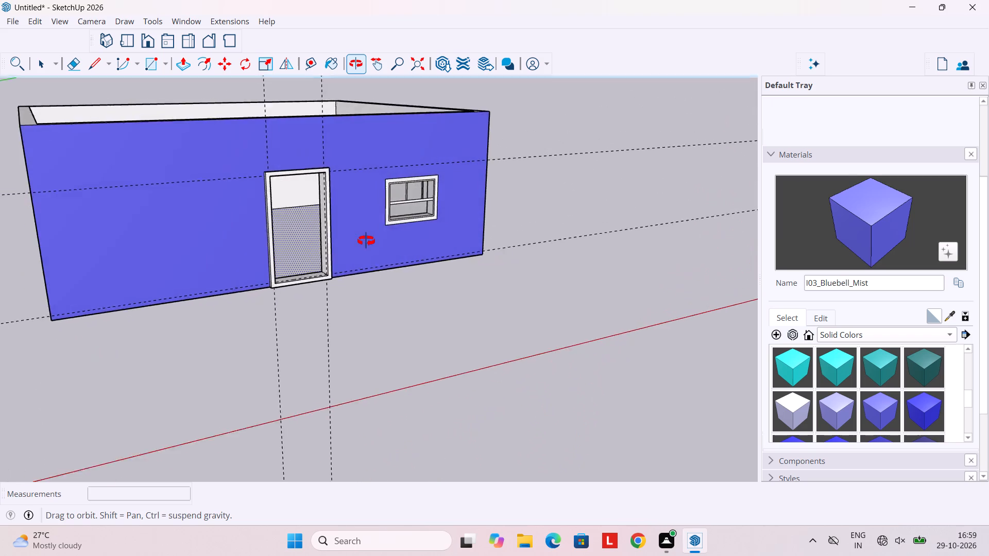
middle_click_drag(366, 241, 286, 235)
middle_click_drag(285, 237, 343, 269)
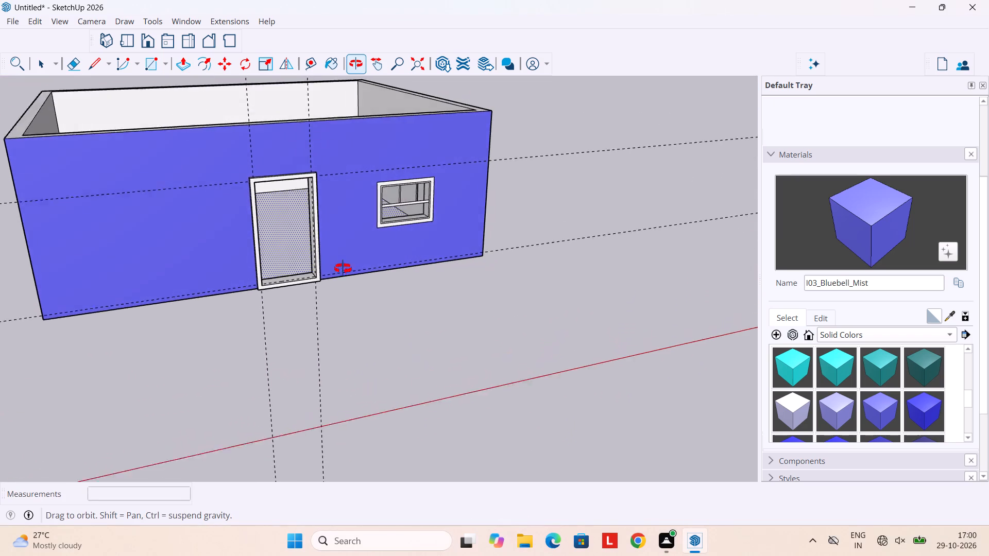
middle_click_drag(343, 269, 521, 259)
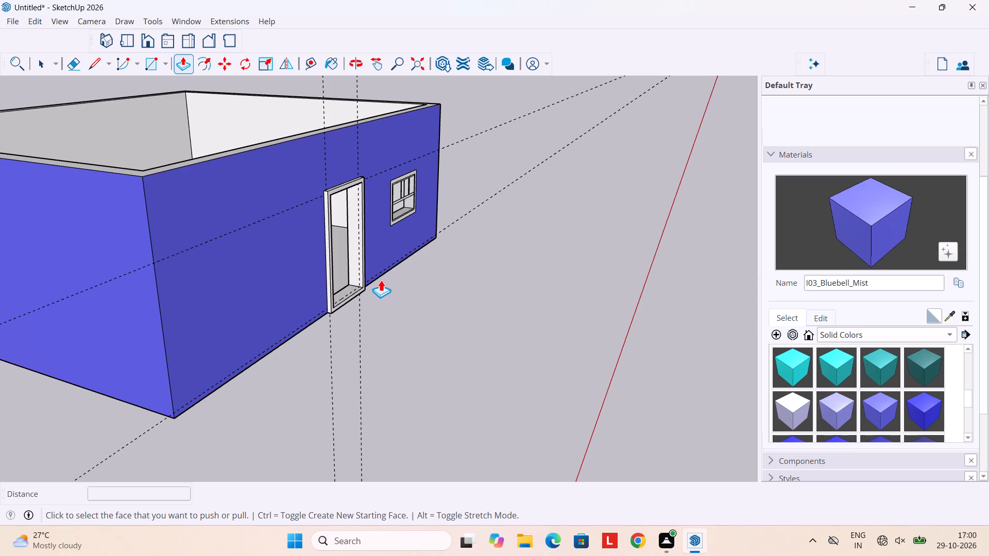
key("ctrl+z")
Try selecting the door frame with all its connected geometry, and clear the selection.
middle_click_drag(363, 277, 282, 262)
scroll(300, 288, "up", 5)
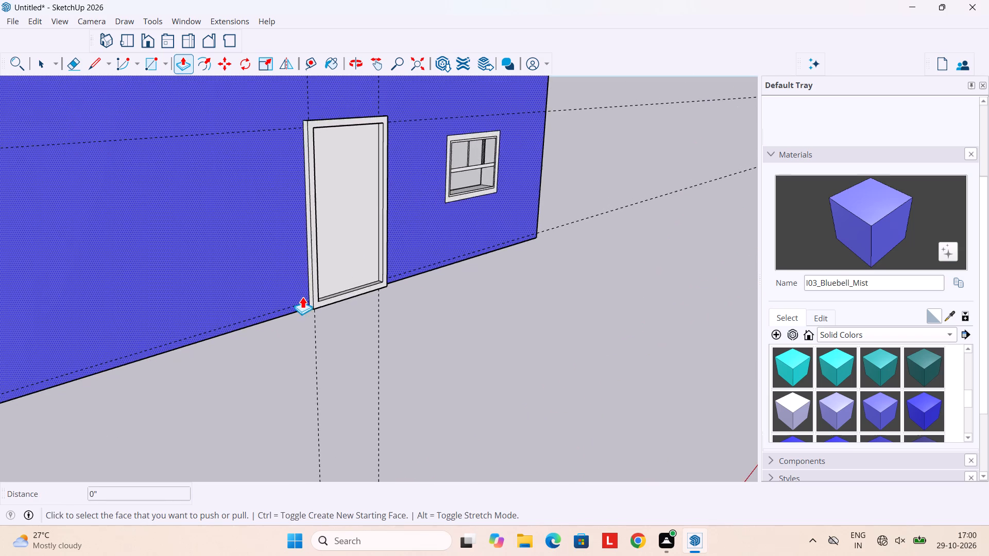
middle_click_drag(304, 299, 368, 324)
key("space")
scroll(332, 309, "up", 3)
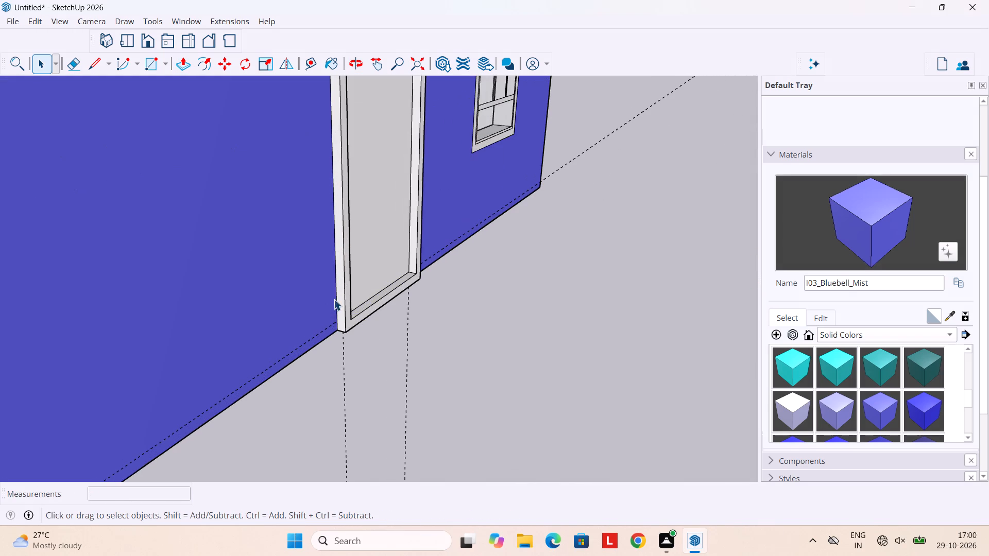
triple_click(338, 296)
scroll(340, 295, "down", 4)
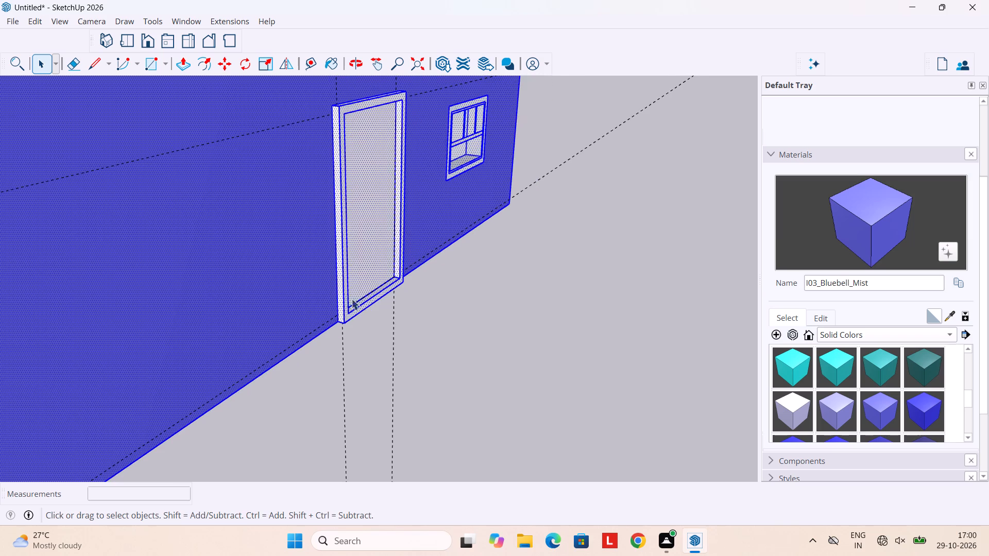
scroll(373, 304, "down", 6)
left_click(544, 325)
Delete all guides from the model.
scroll(281, 280, "up", 3)
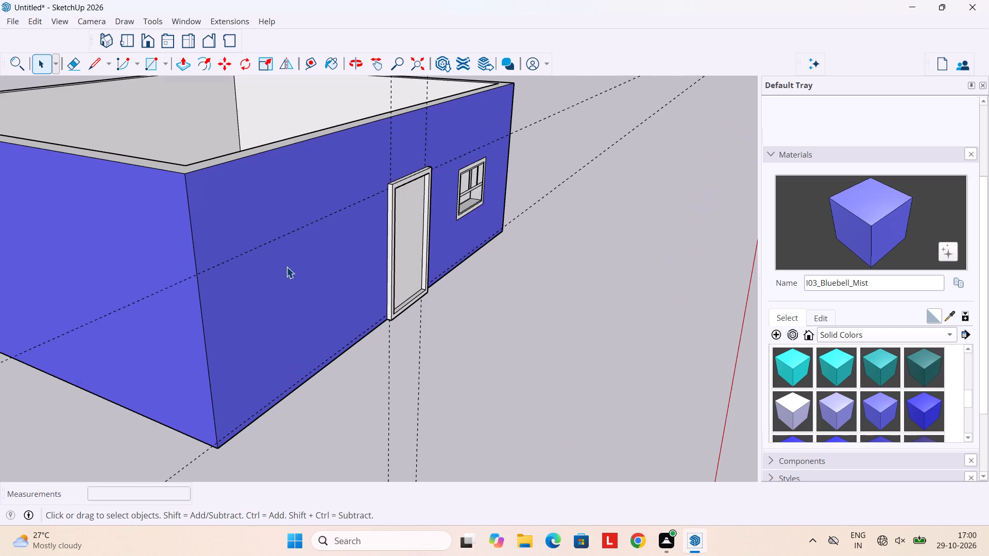
left_click(36, 20)
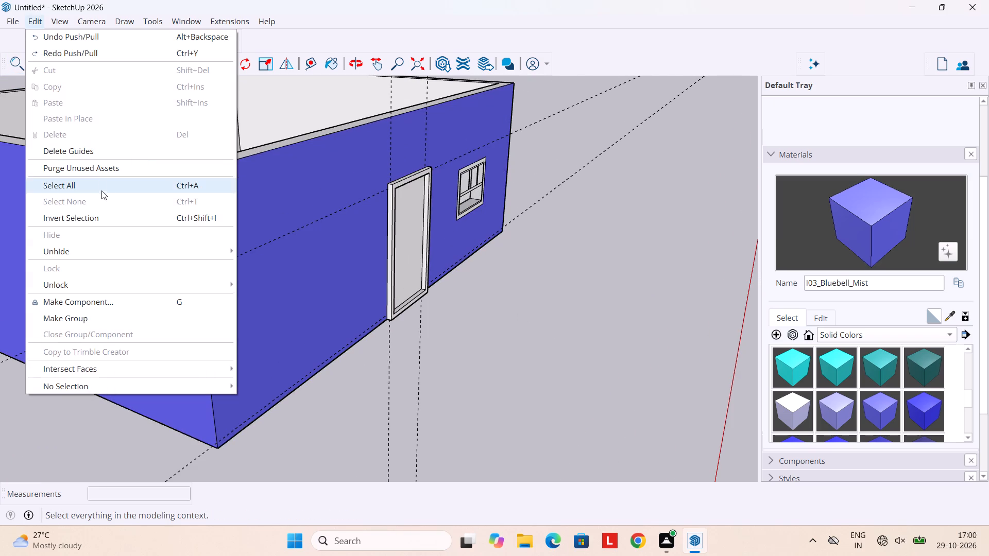
left_click(86, 148)
Select the door frame's front and outer side faces with their edges and examine the frame from several angles, including underneath.
scroll(333, 196, "up", 5)
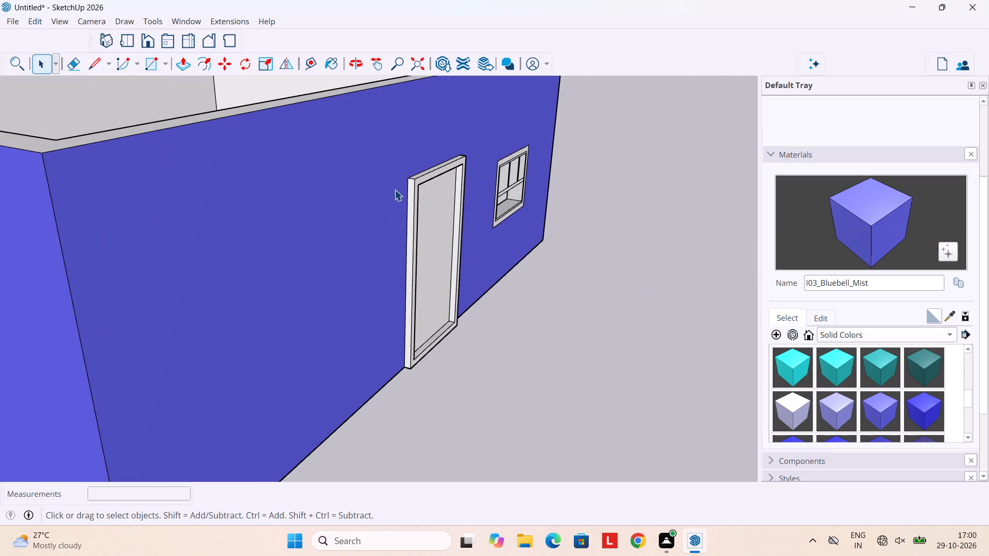
double_click(412, 192)
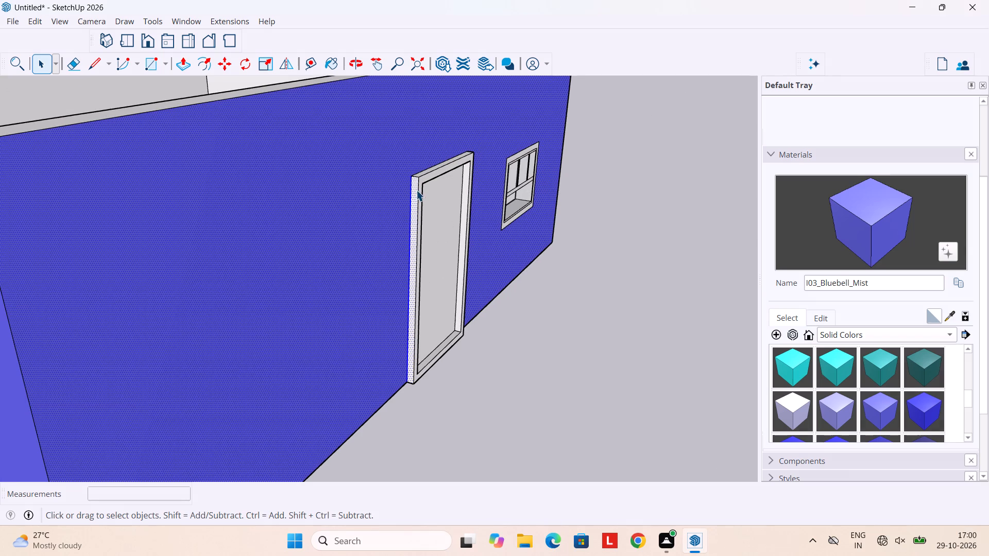
scroll(421, 183, "down", 5)
scroll(420, 182, "up", 6)
double_click(418, 183)
scroll(443, 214, "down", 4)
middle_click_drag(452, 243, 287, 158)
middle_click_drag(411, 230, 235, 224)
scroll(241, 235, "down", 3)
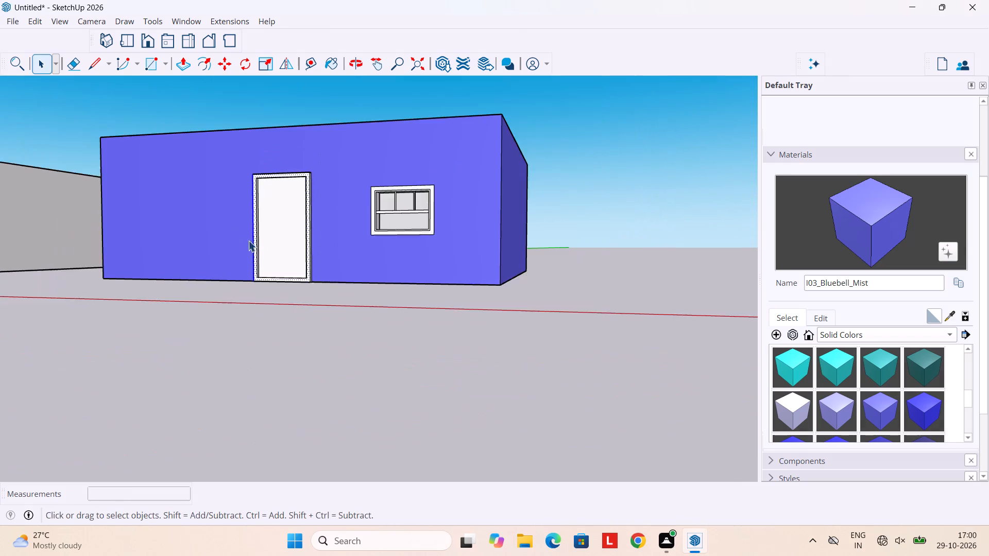
scroll(248, 240, "down", 5)
middle_click_drag(252, 242, 413, 298)
scroll(352, 286, "up", 7)
middle_click_drag(337, 267, 332, 227)
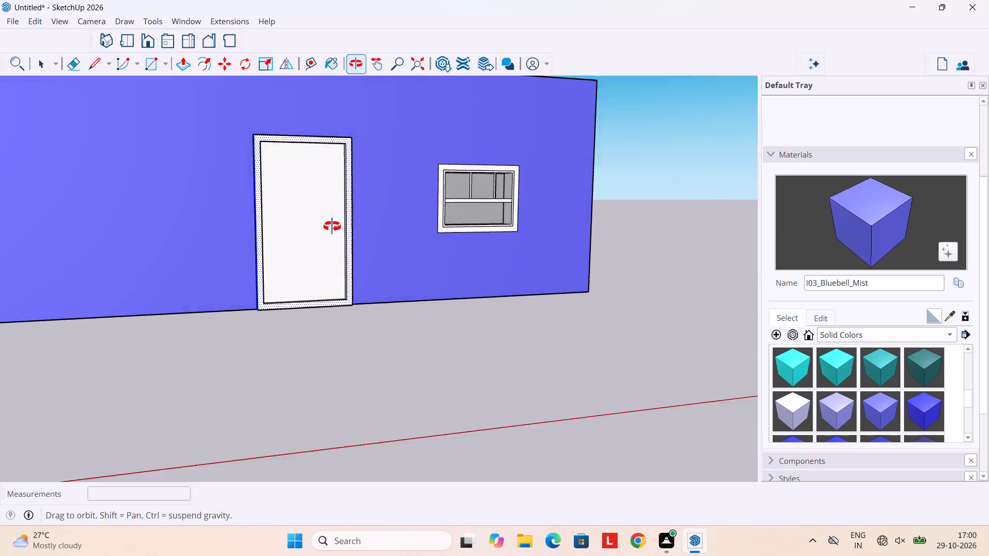
middle_click_drag(332, 227, 332, 180)
middle_click_drag(301, 229, 386, 158)
scroll(348, 233, "up", 6)
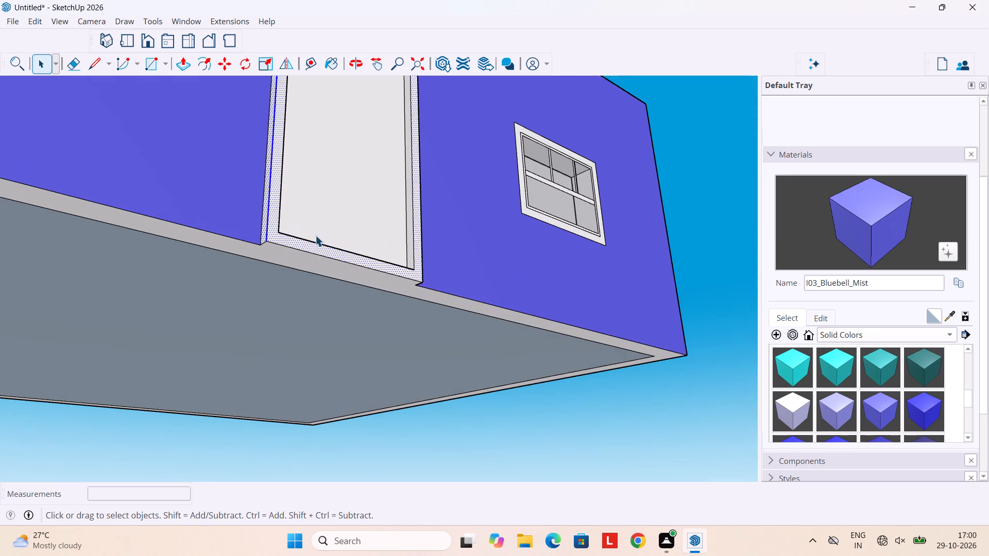
middle_click_drag(315, 235, 364, 238)
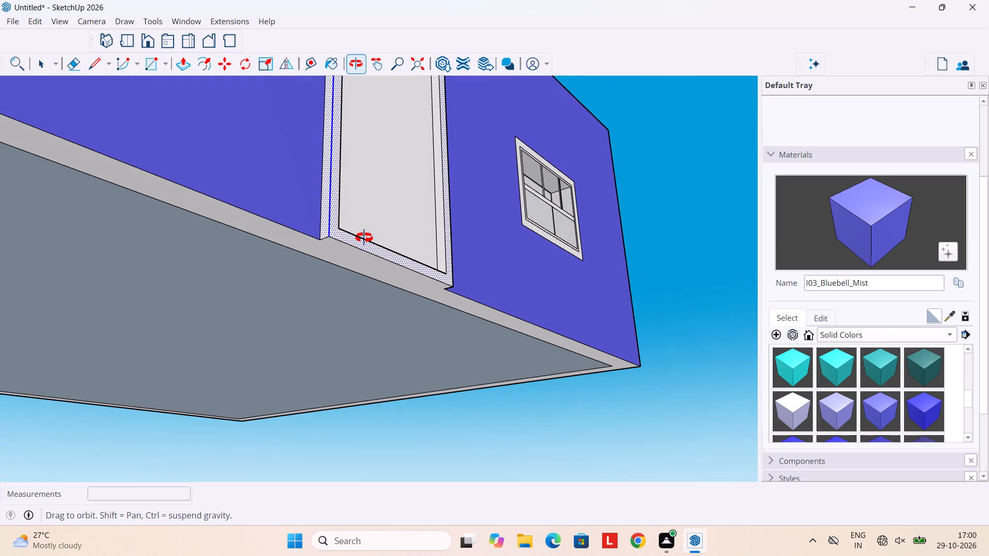
middle_click_drag(364, 238, 333, 349)
scroll(333, 248, "down", 5)
middle_click_drag(333, 248, 320, 294)
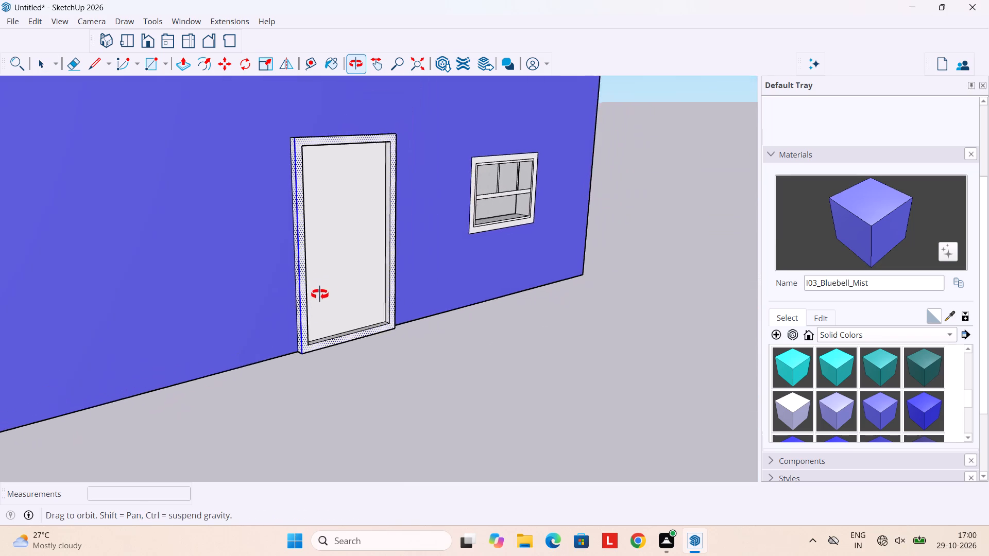
middle_click_drag(320, 294, 438, 344)
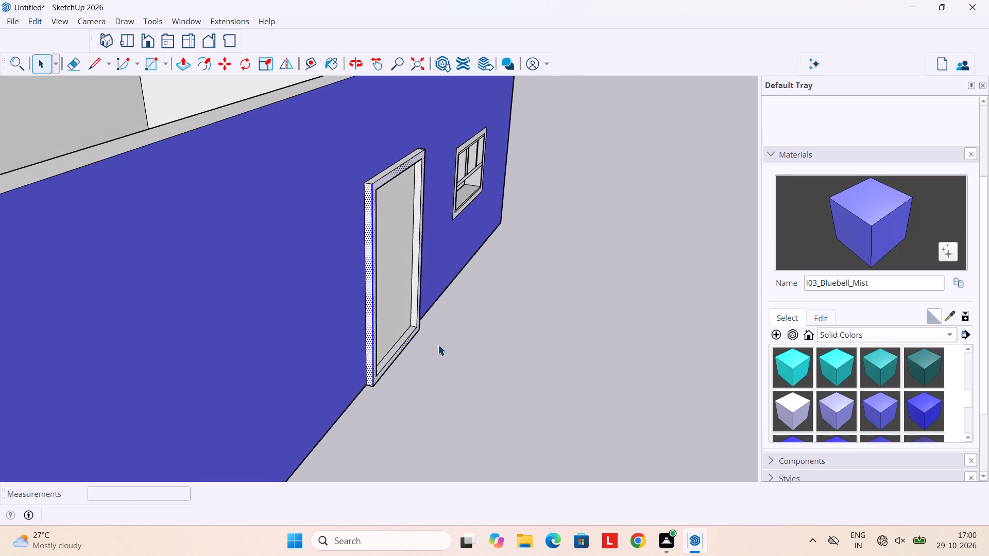
scroll(399, 320, "up", 2)
middle_click_drag(393, 333, 394, 290)
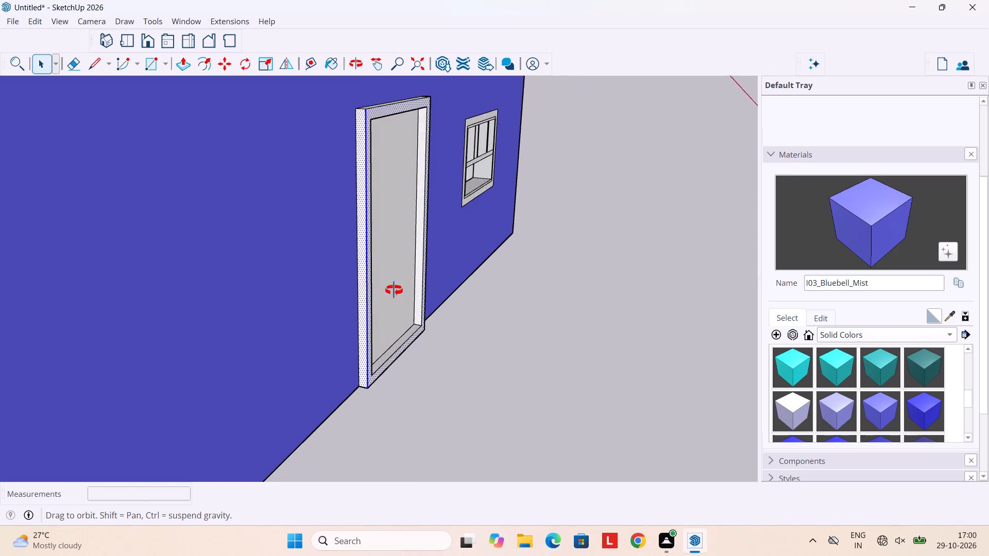
middle_click_drag(394, 290, 394, 277)
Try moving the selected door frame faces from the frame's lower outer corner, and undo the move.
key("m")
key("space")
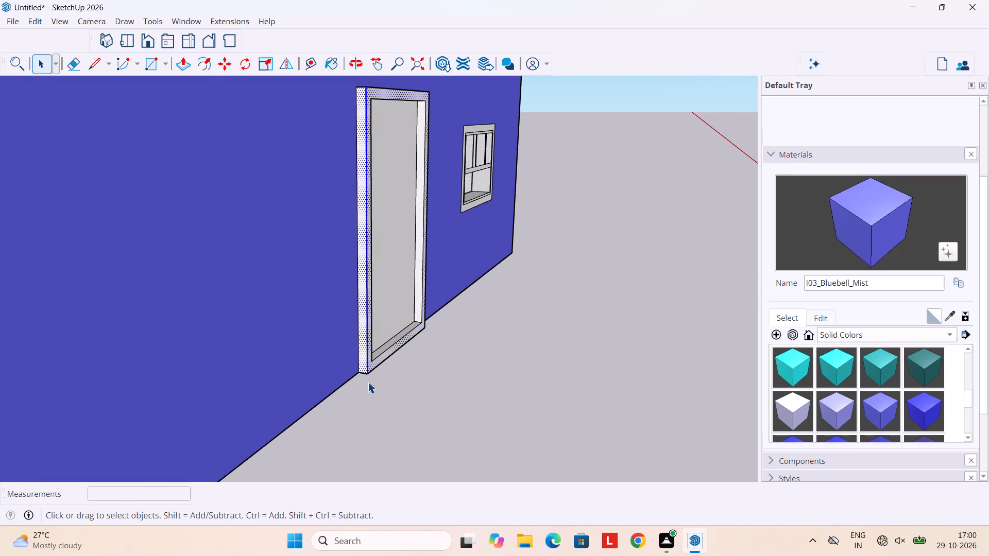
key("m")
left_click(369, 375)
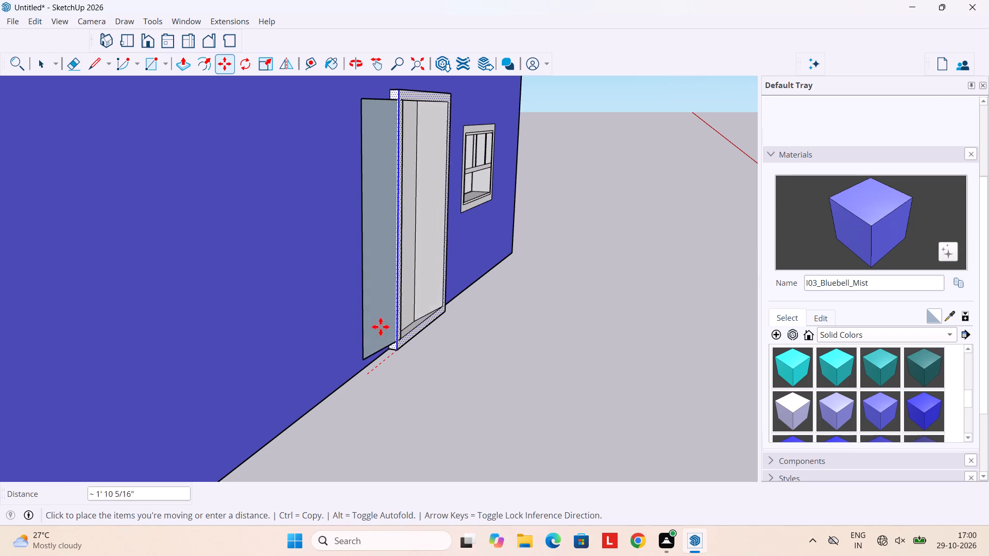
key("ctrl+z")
Push the door face inside the frame through the wall to open the doorway.
scroll(380, 311, "down", 5)
middle_click_drag(406, 303, 261, 279)
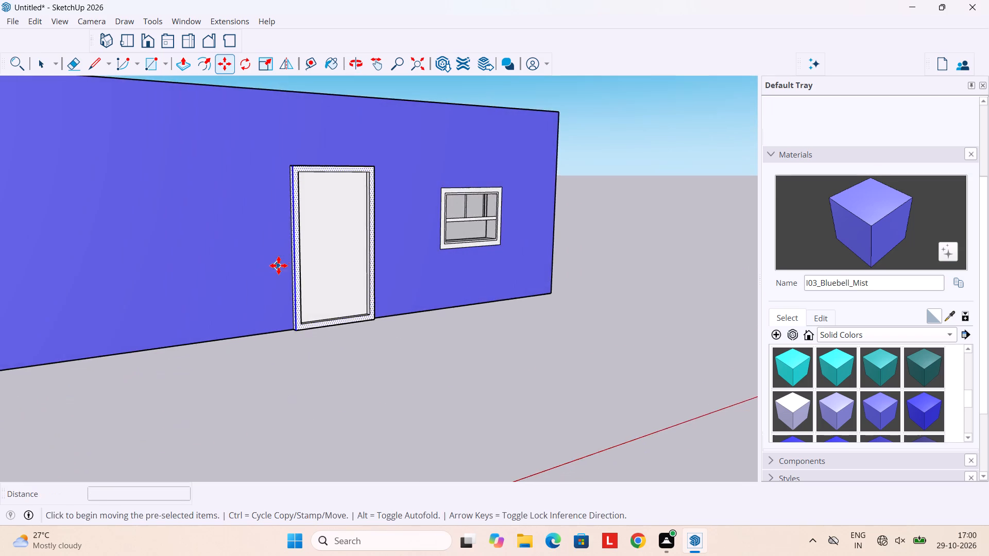
scroll(282, 264, "down", 4)
middle_click_drag(285, 263, 219, 276)
middle_click_drag(266, 242, 214, 240)
scroll(215, 240, "up", 4)
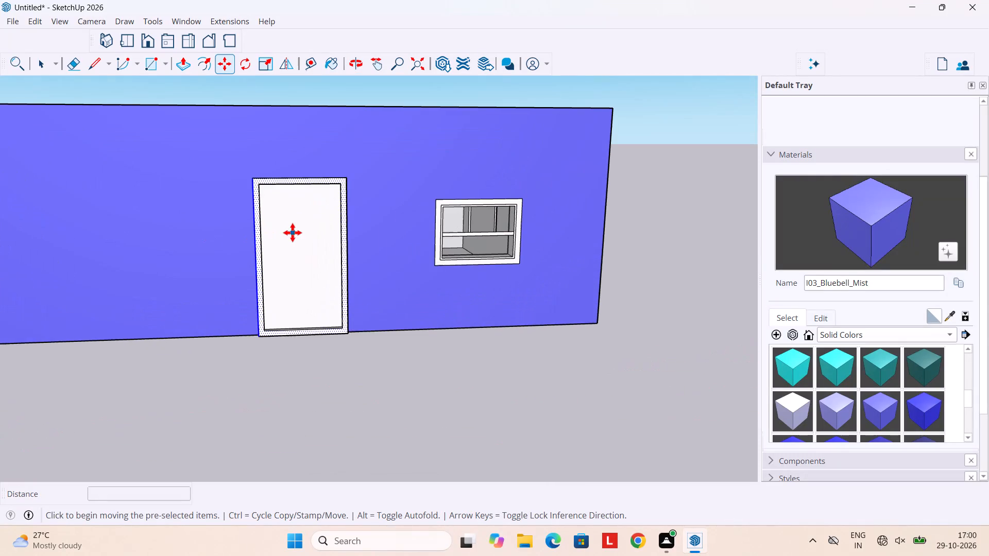
middle_click_drag(305, 255, 363, 262)
key("p")
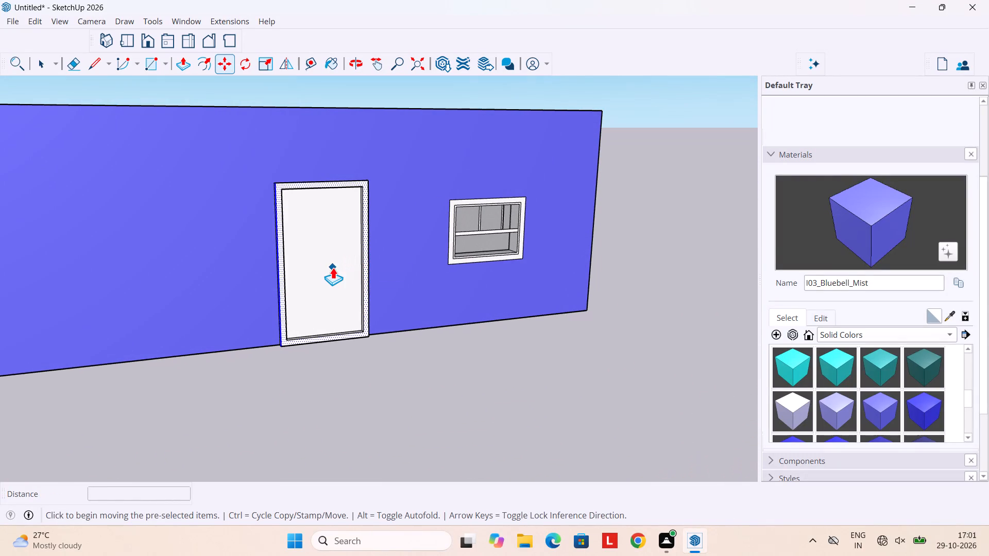
left_click(333, 267)
left_click(326, 253)
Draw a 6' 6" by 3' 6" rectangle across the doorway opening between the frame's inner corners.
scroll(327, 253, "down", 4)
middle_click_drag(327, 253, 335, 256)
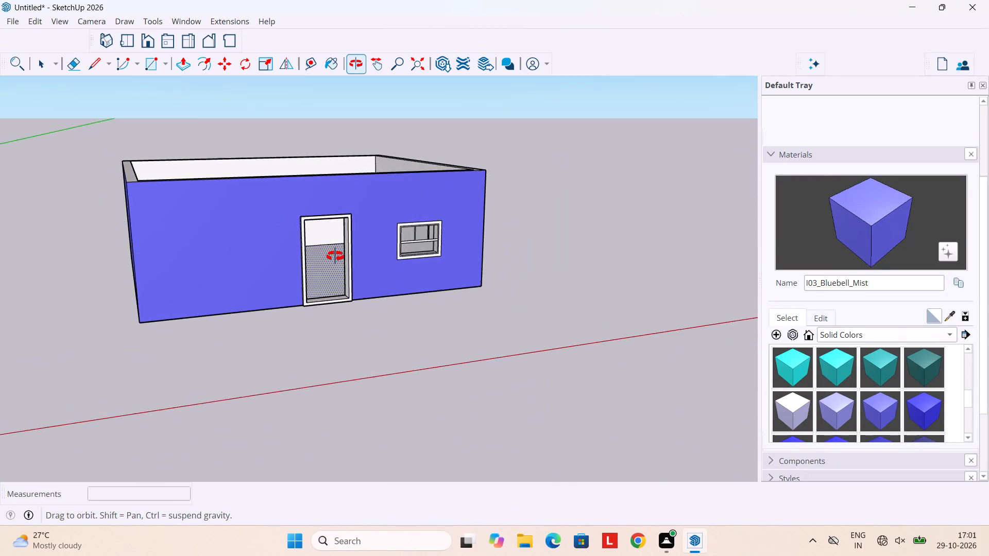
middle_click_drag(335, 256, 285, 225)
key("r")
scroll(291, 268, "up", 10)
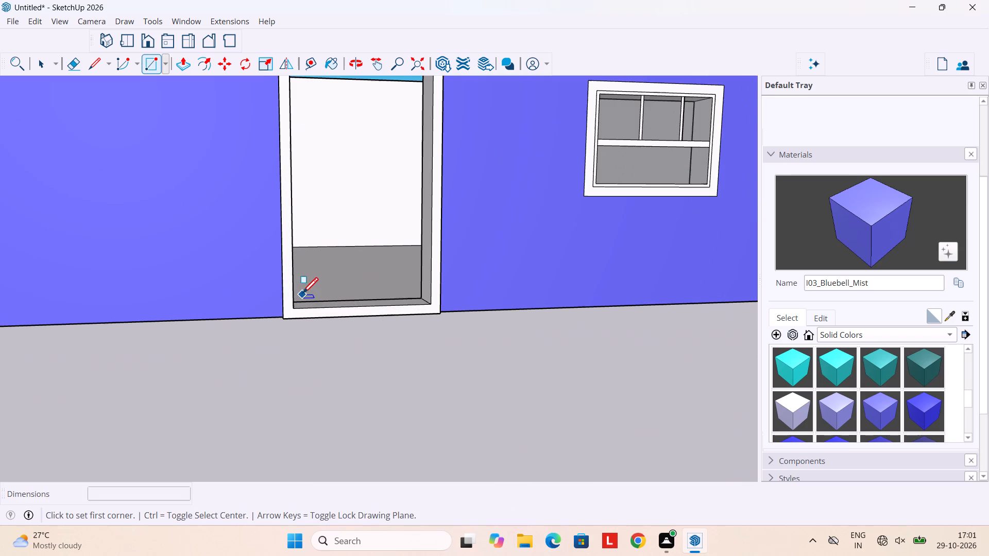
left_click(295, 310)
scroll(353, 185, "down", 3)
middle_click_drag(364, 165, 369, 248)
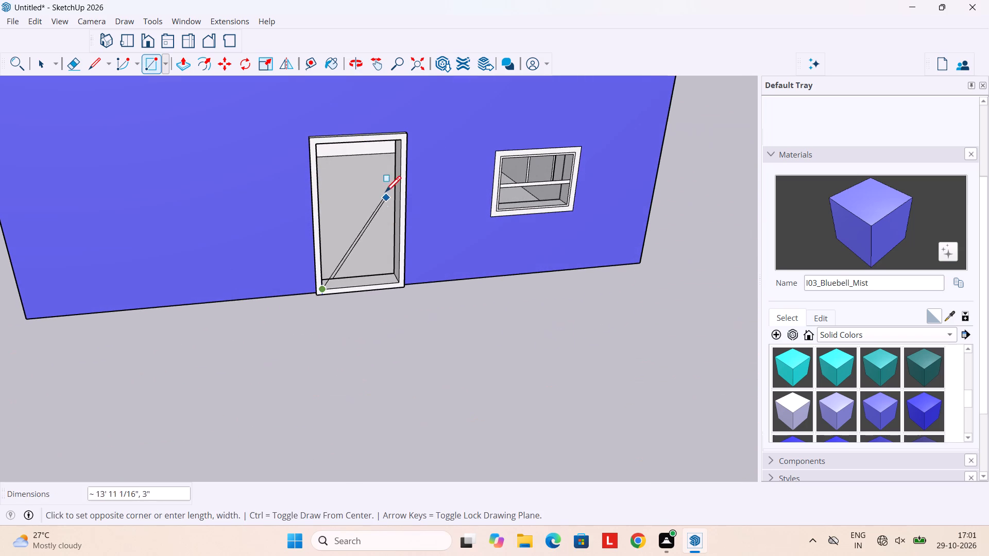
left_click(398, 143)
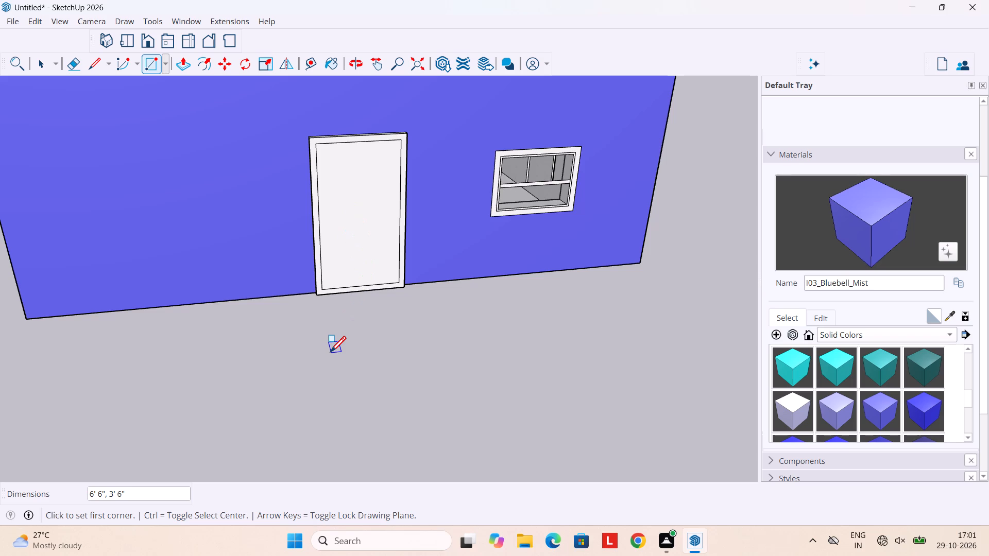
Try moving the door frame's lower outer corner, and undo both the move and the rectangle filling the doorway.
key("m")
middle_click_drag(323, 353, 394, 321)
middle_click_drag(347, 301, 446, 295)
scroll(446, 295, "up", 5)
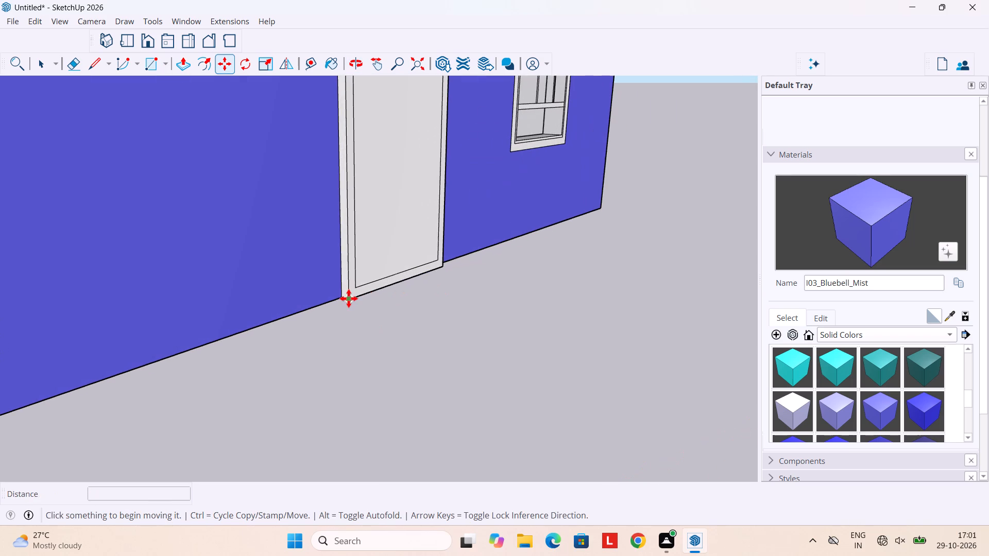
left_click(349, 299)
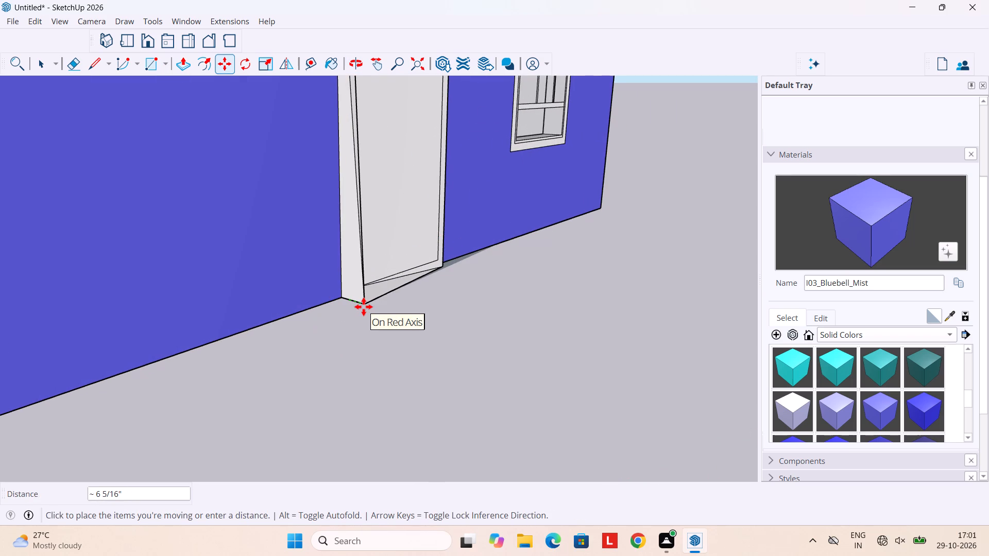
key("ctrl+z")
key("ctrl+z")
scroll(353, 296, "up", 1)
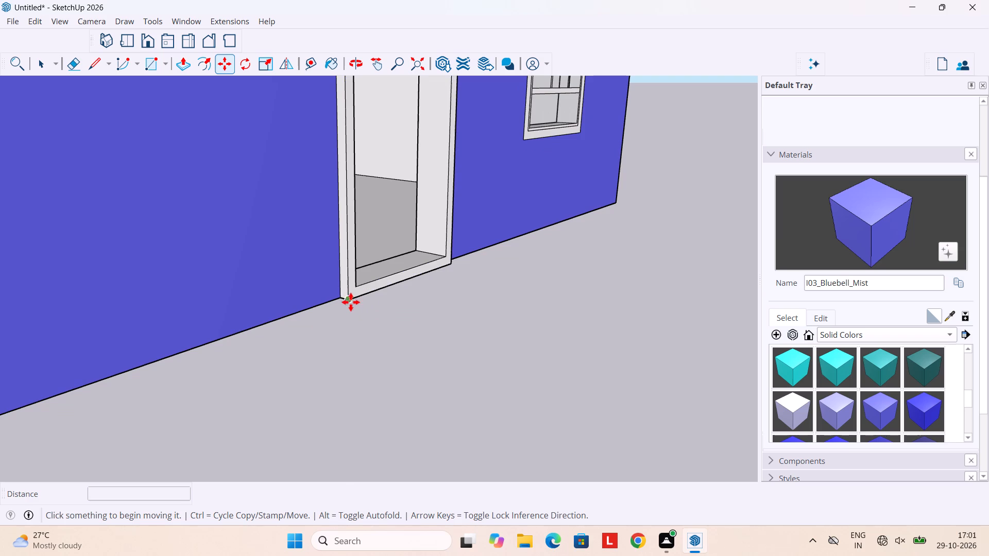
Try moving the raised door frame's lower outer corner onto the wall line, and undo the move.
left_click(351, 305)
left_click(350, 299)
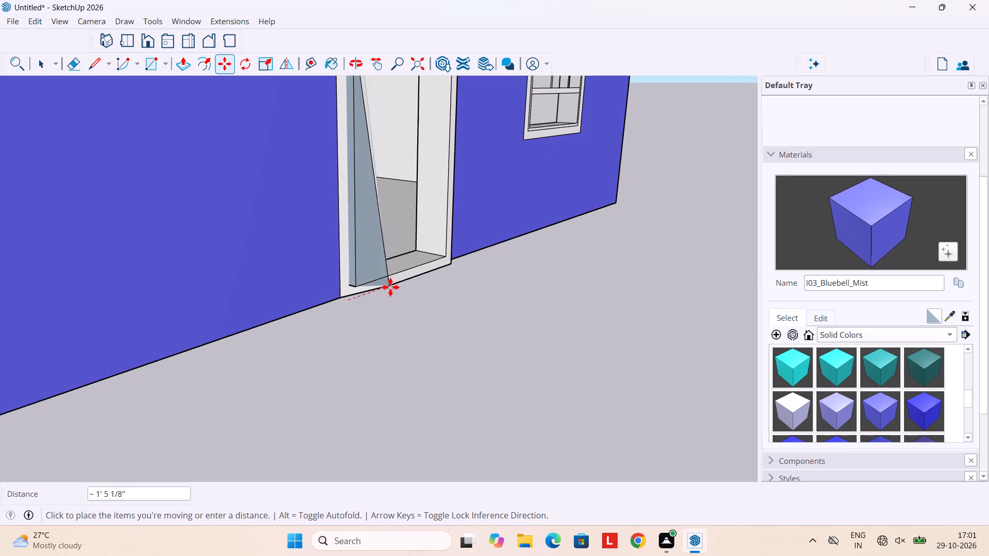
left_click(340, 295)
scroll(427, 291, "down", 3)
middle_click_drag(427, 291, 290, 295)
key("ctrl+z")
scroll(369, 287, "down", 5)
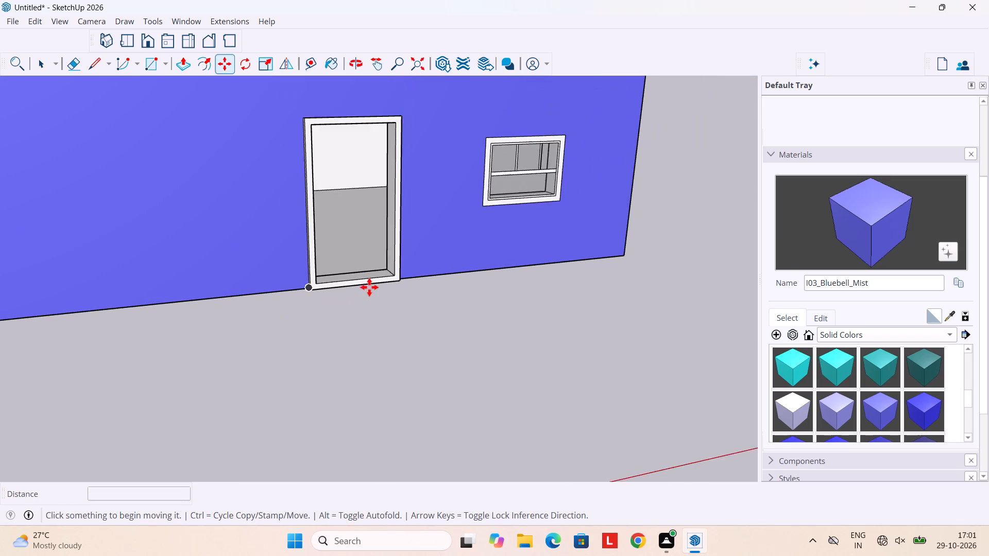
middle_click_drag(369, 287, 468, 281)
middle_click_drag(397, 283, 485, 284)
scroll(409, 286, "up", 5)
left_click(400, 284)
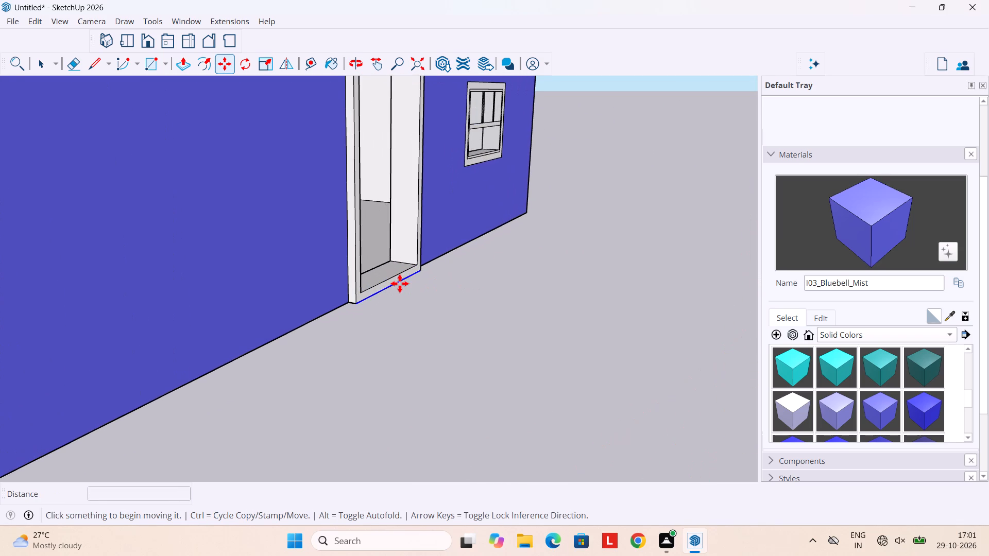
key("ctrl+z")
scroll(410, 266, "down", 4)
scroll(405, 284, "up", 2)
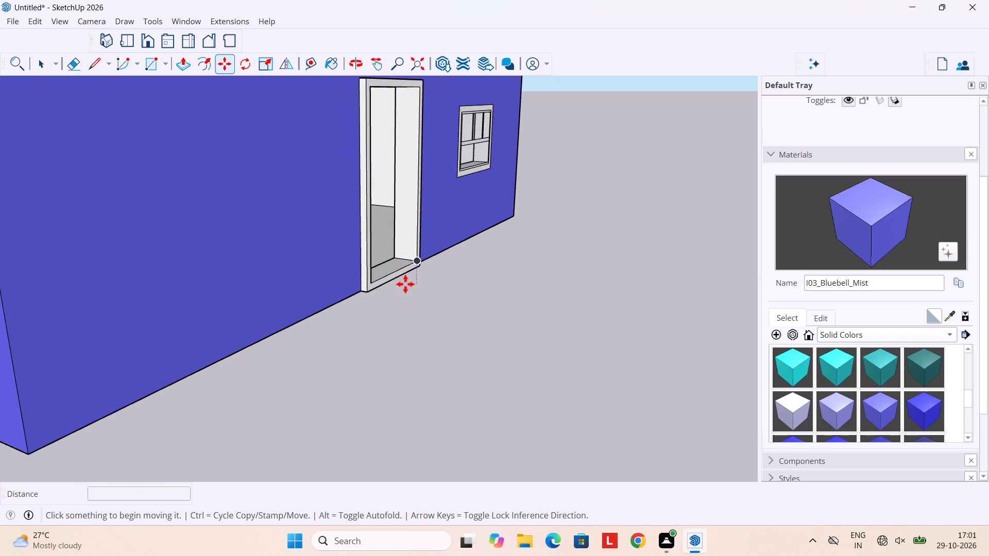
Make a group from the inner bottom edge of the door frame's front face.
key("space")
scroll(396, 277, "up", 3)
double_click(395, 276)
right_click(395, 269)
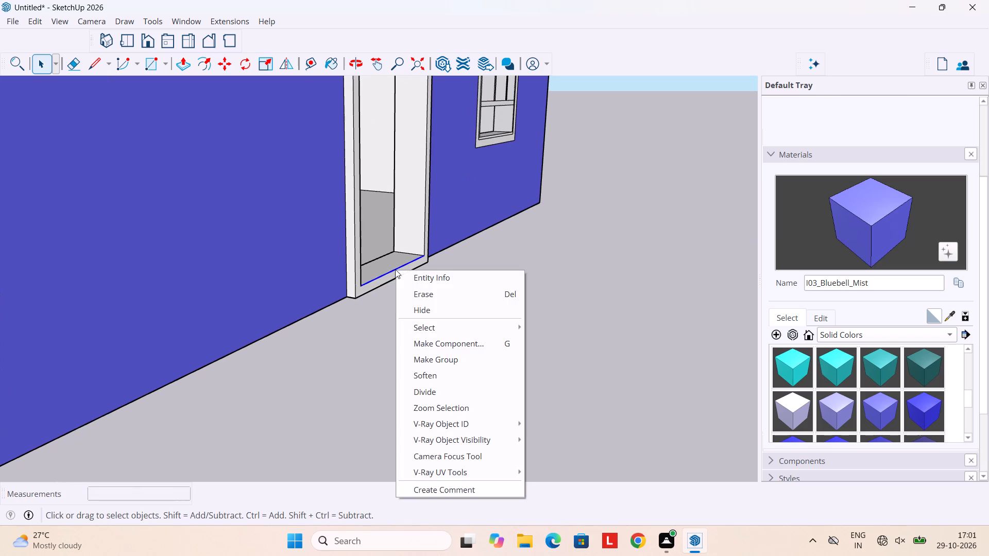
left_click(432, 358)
Move the door frame's front face back 3" from its lower outer corner, flush with the wall.
scroll(365, 294, "up", 3)
left_click(363, 288)
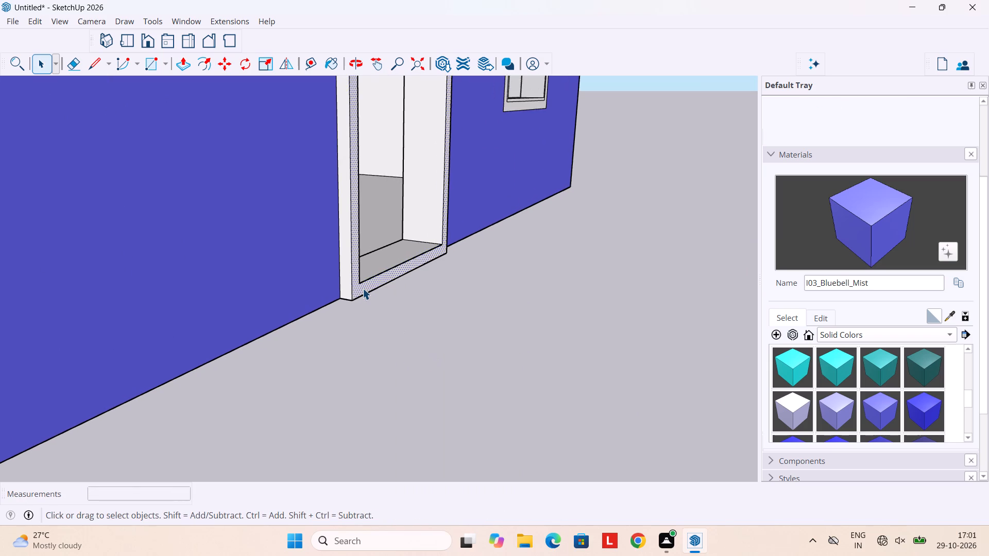
scroll(363, 288, "down", 4)
key("m")
scroll(379, 326, "up", 5)
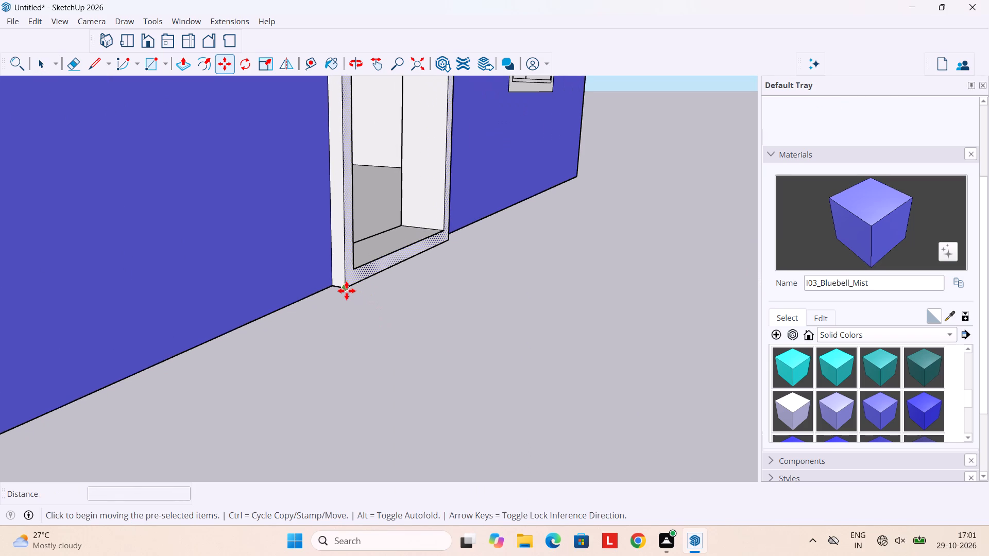
left_click(342, 287)
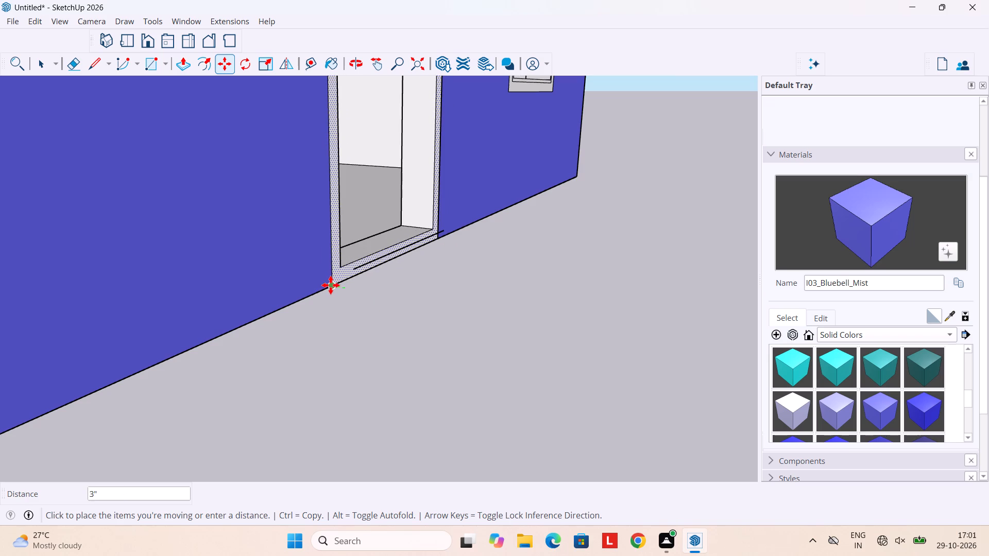
left_click(331, 285)
Delete the stray grouped edge left in front of the door frame's bottom.
scroll(397, 286, "down", 5)
middle_click_drag(428, 287, 334, 296)
scroll(335, 286, "up", 3)
middle_click_drag(335, 276, 351, 300)
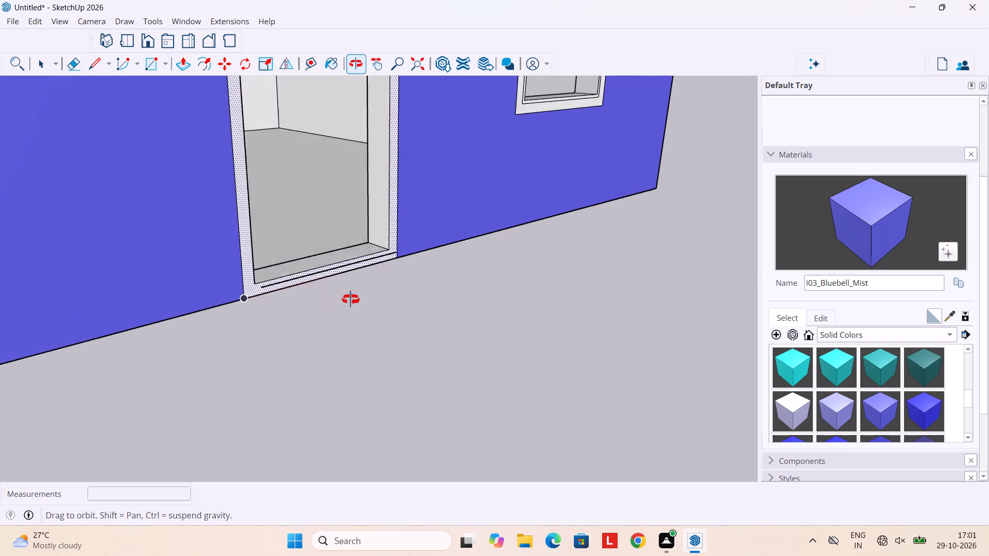
middle_click_drag(351, 300, 388, 351)
scroll(424, 361, "up", 1)
middle_click_drag(424, 361, 403, 325)
scroll(396, 314, "up", 4)
scroll(390, 298, "down", 9)
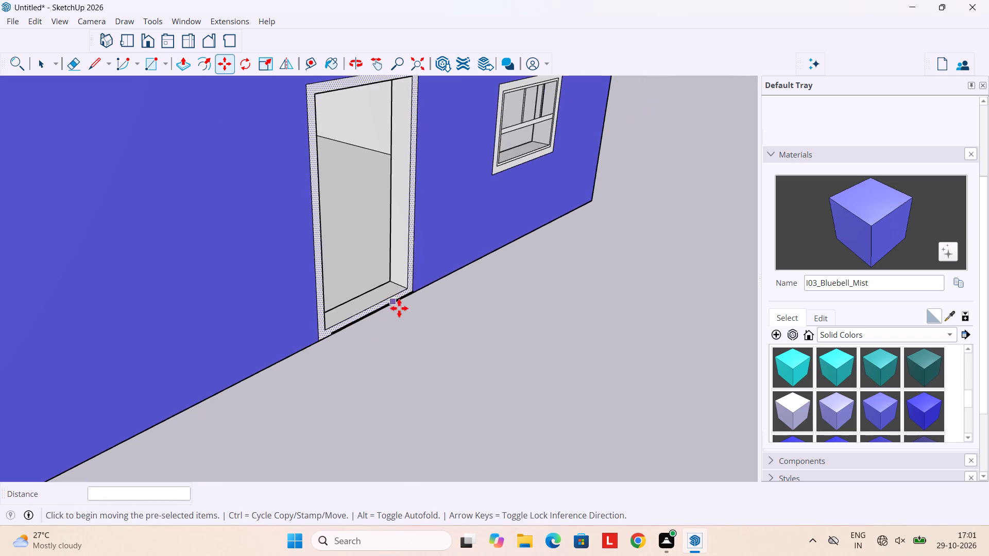
middle_click_drag(402, 320, 296, 203)
scroll(295, 203, "down", 5)
middle_click_drag(339, 210, 336, 291)
key("space")
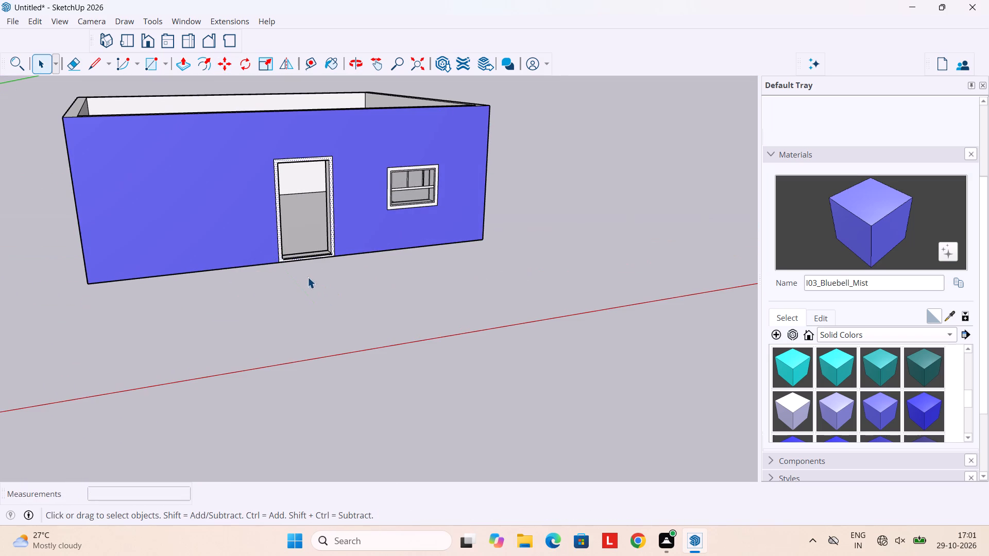
scroll(310, 261, "up", 12)
left_click(316, 262)
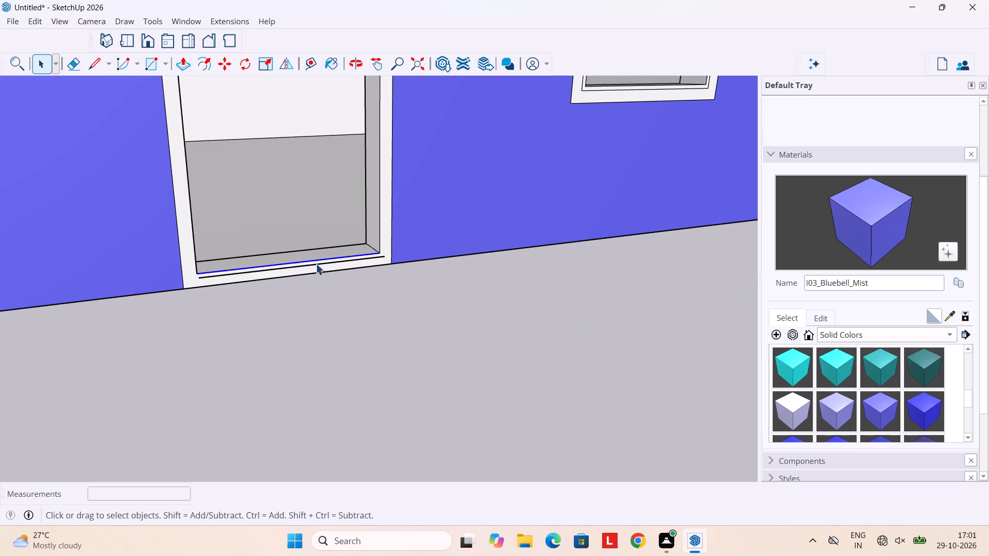
scroll(316, 264, "up", 1)
left_click(316, 264)
key("Delete")
scroll(316, 264, "down", 7)
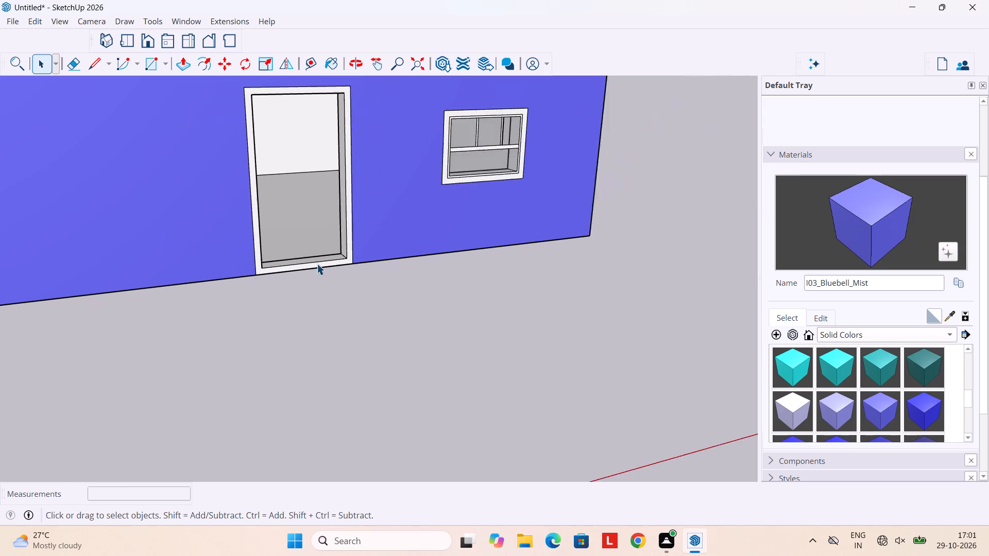
Draw a 6' 6" by 3' 6" rectangle across the doorway between the frame's opposite inner corners.
scroll(317, 264, "down", 3)
middle_click_drag(317, 265, 247, 194)
scroll(248, 193, "down", 4)
middle_click_drag(249, 193, 306, 281)
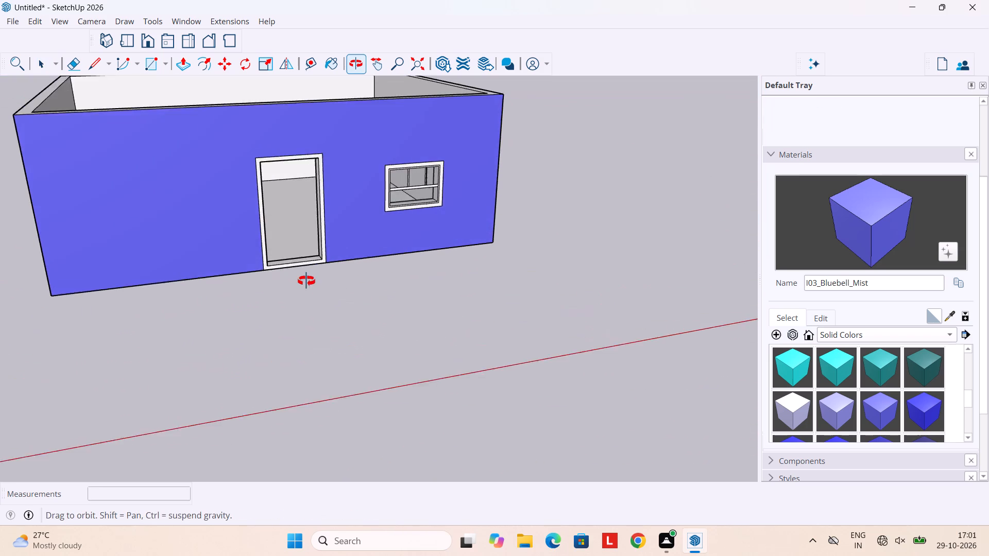
middle_click_drag(306, 281, 363, 297)
middle_click_drag(363, 293, 267, 264)
key("r")
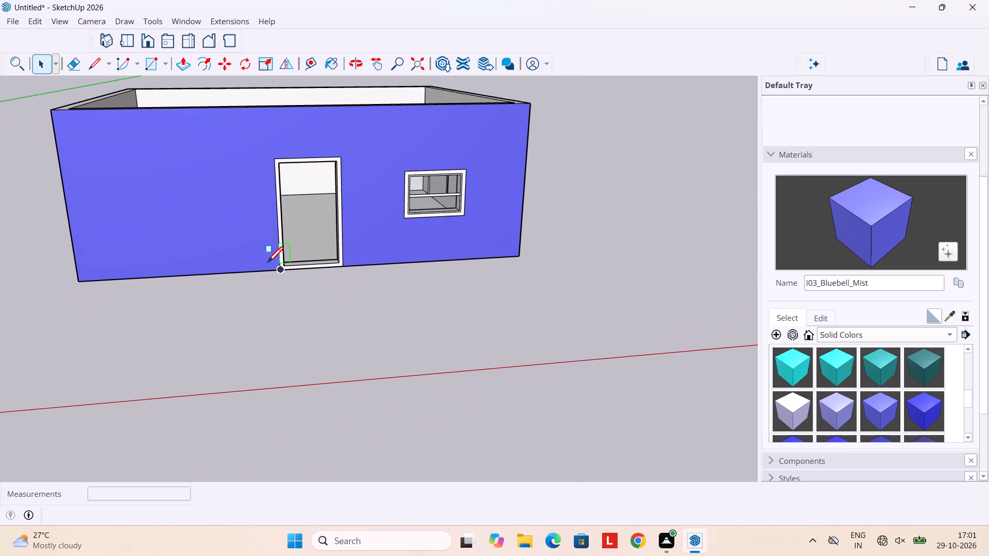
scroll(267, 264, "up", 6)
left_click(301, 269)
scroll(311, 202, "down", 4)
middle_click_drag(327, 173, 333, 204)
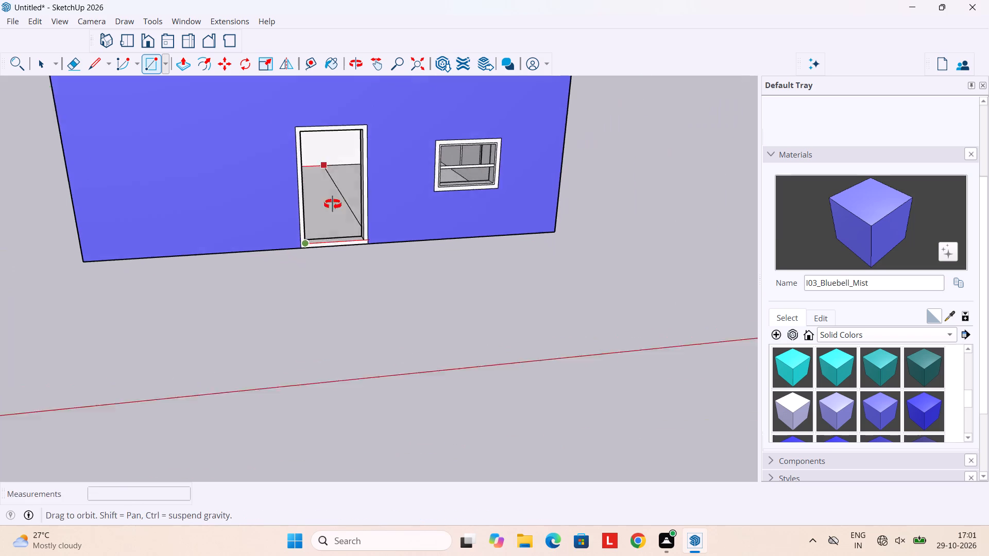
middle_click_drag(333, 204, 333, 231)
left_click(359, 148)
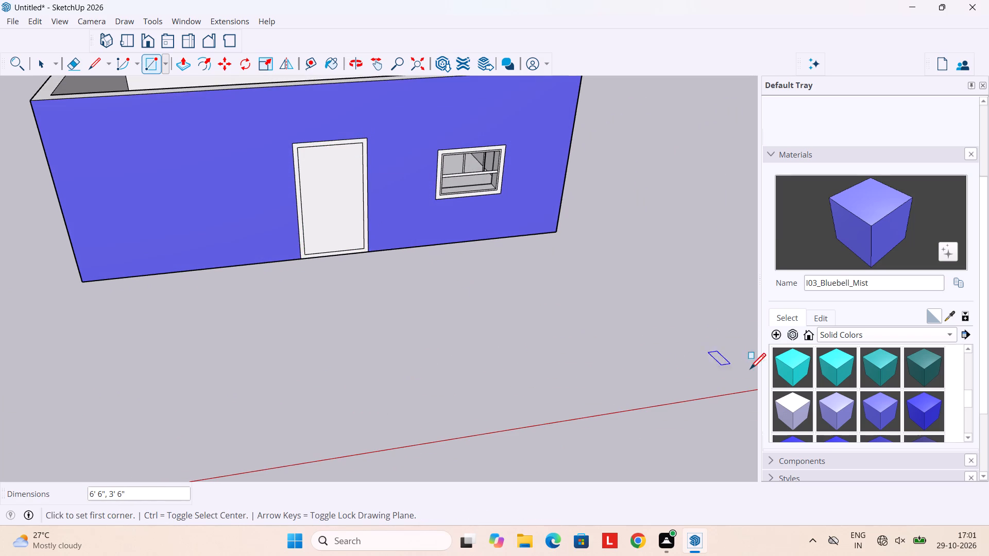
Paint the new door face with the wood material Wood_Veneer_15_1K.
left_click(885, 335)
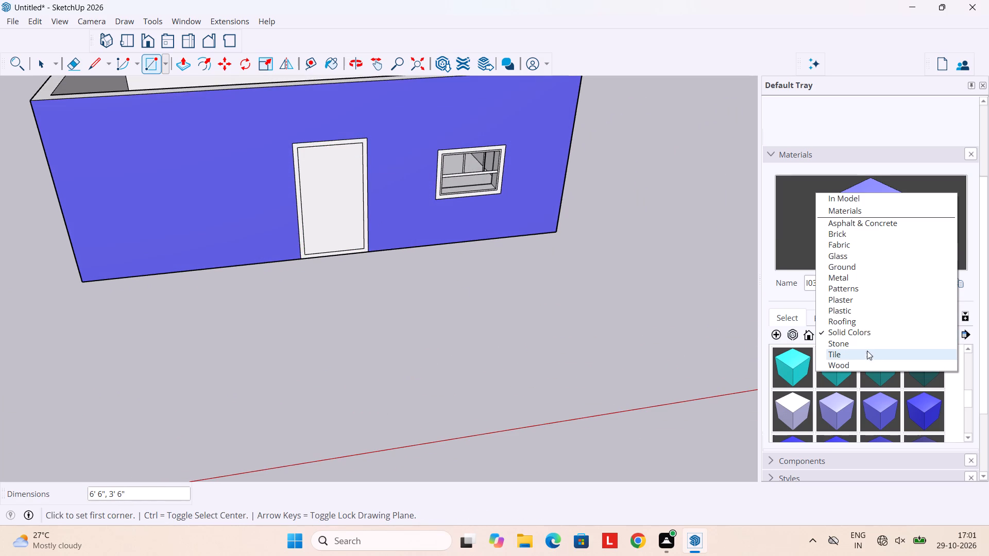
left_click(864, 366)
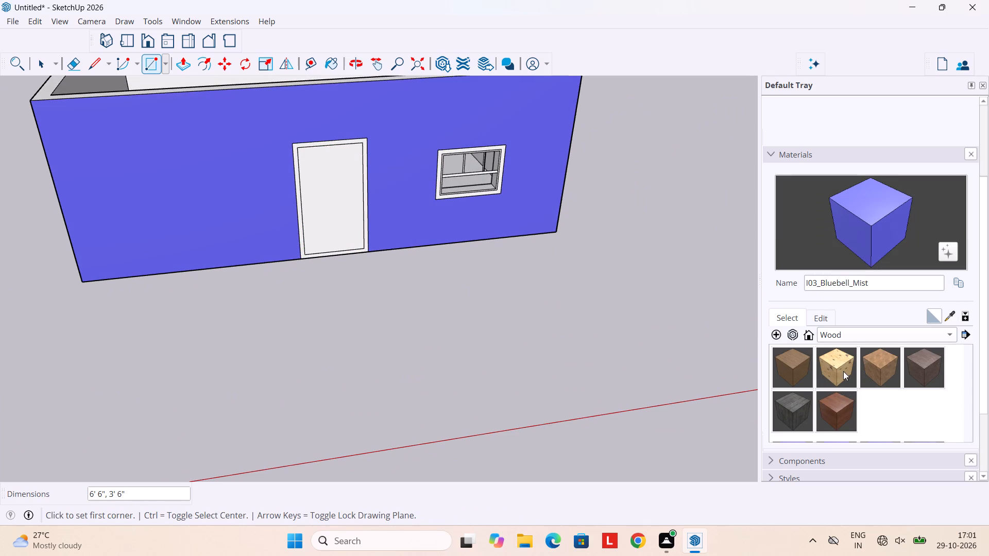
left_click(835, 395)
left_click(332, 215)
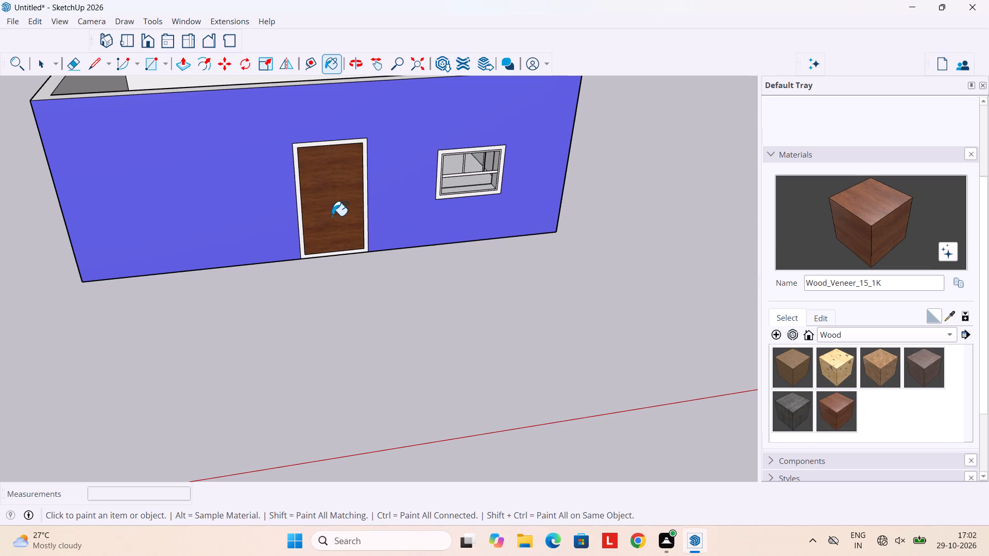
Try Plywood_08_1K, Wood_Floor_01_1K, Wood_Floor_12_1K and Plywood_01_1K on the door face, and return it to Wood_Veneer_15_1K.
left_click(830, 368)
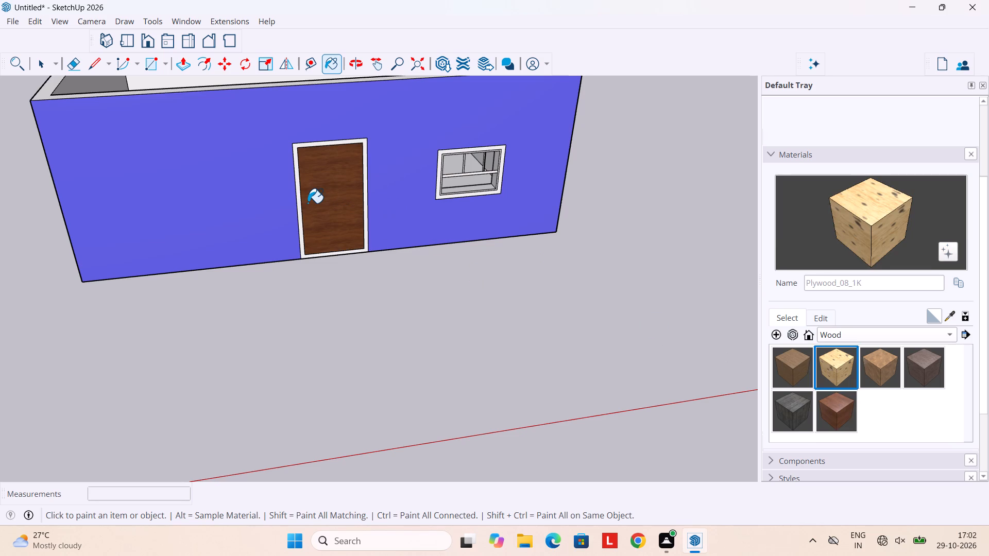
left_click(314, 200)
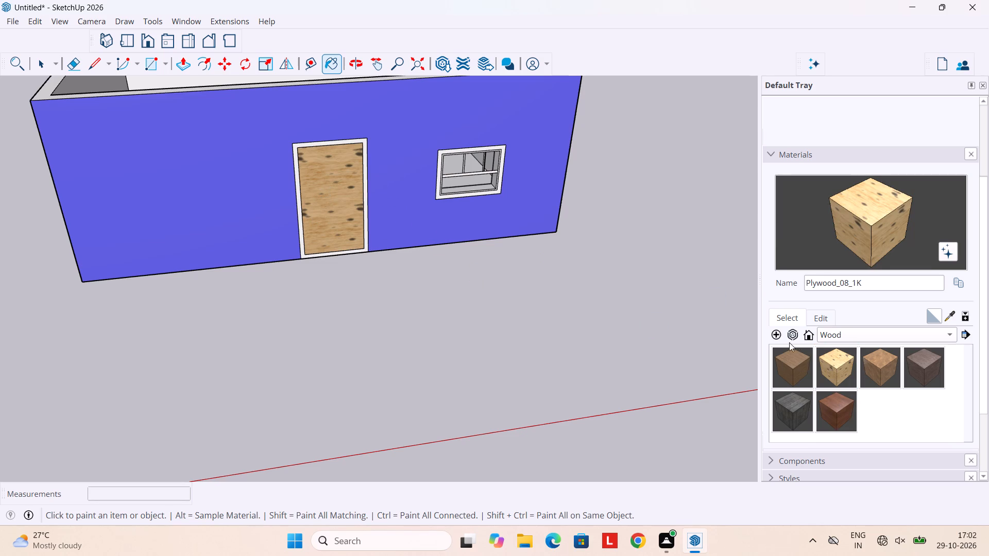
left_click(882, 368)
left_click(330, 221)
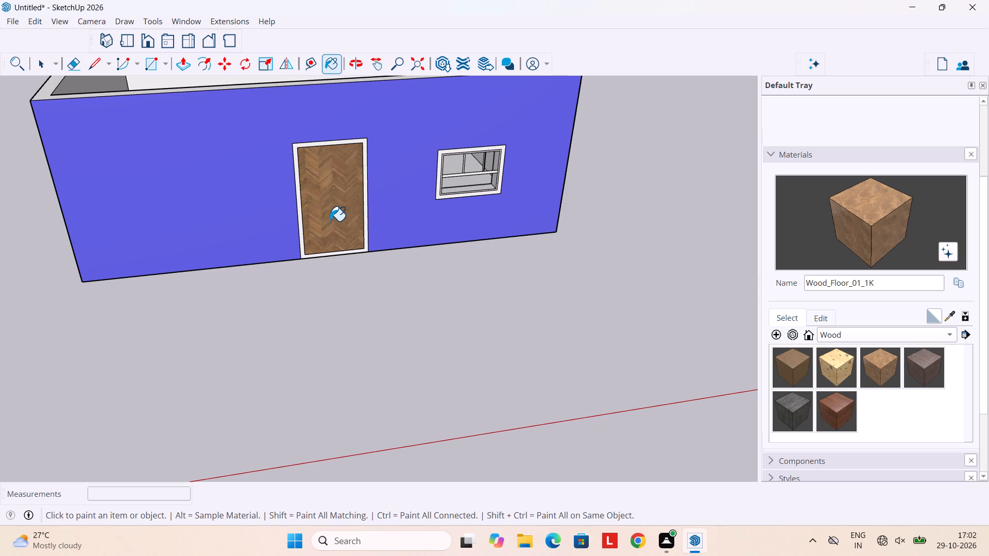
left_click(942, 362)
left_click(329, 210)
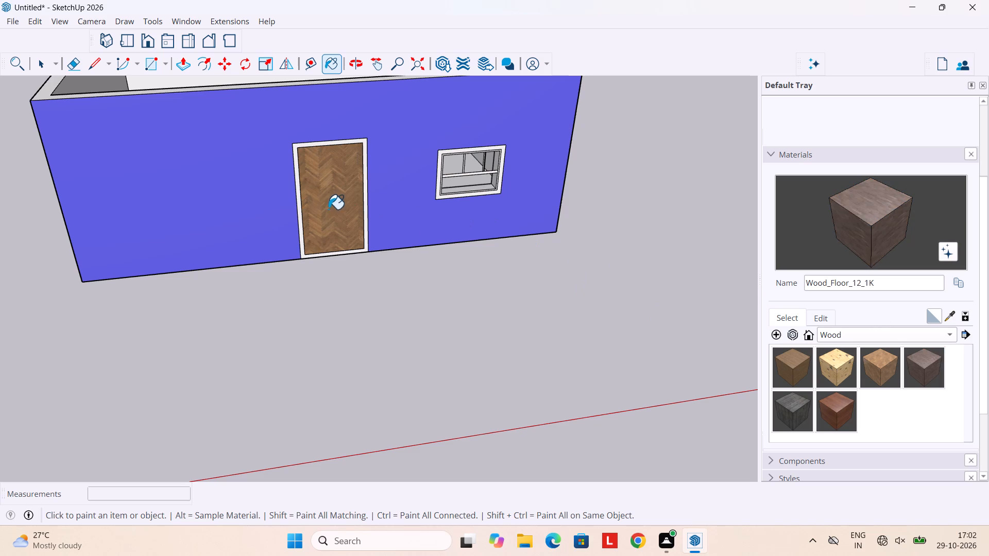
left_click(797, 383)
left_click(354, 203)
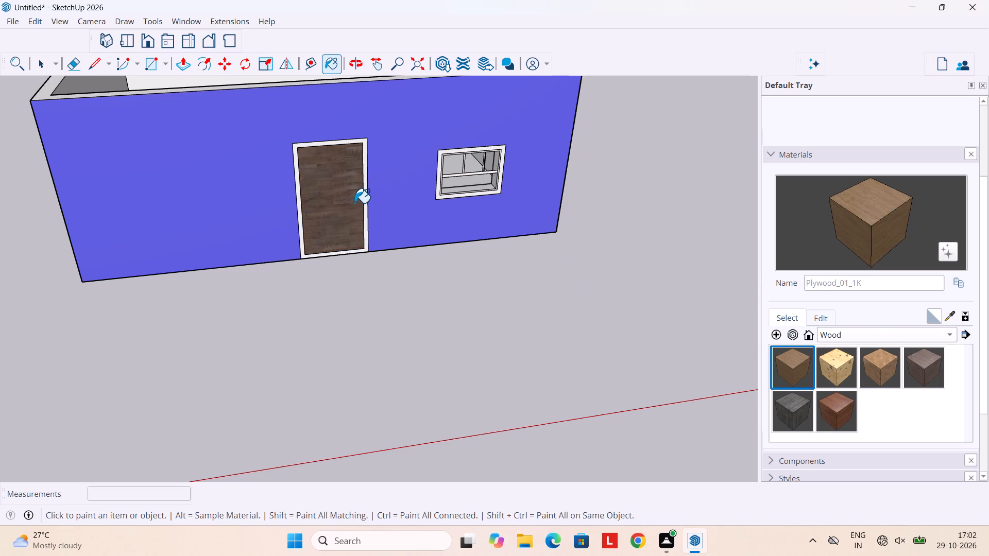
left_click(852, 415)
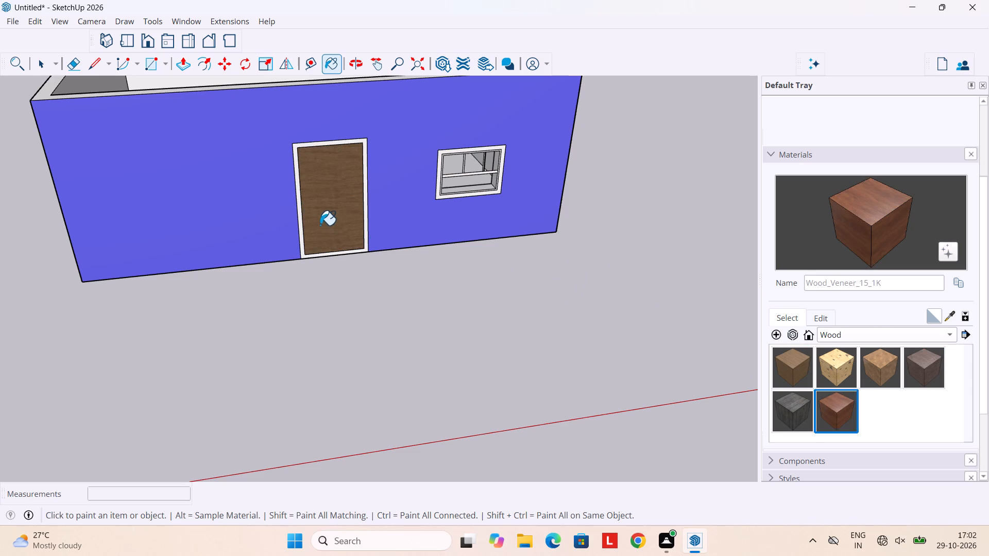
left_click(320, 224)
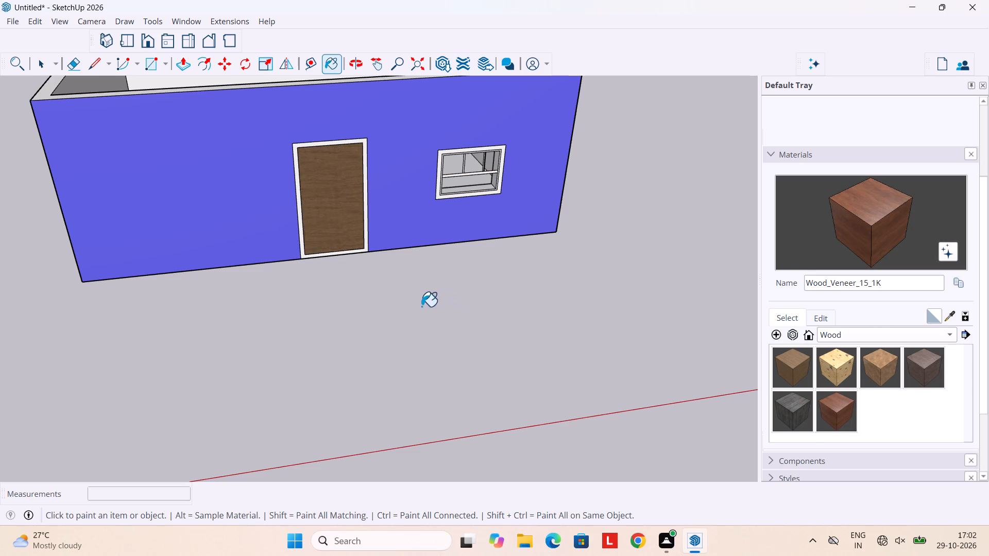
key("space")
Paint the door frame with Wood_Veneer_15_1K to match the door.
middle_click_drag(403, 301, 400, 208)
scroll(364, 216, "up", 3)
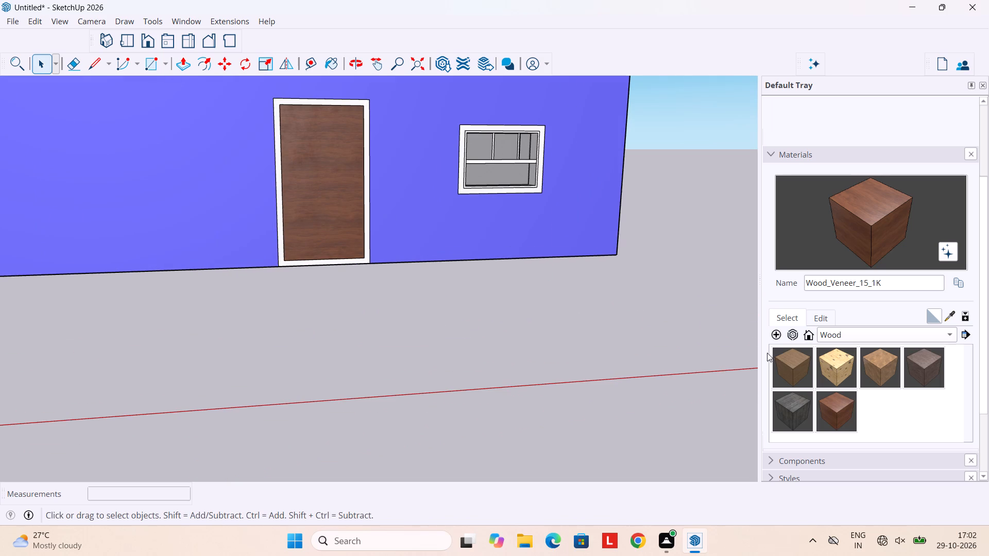
left_click_drag(827, 405, 823, 397)
scroll(341, 223, "up", 3)
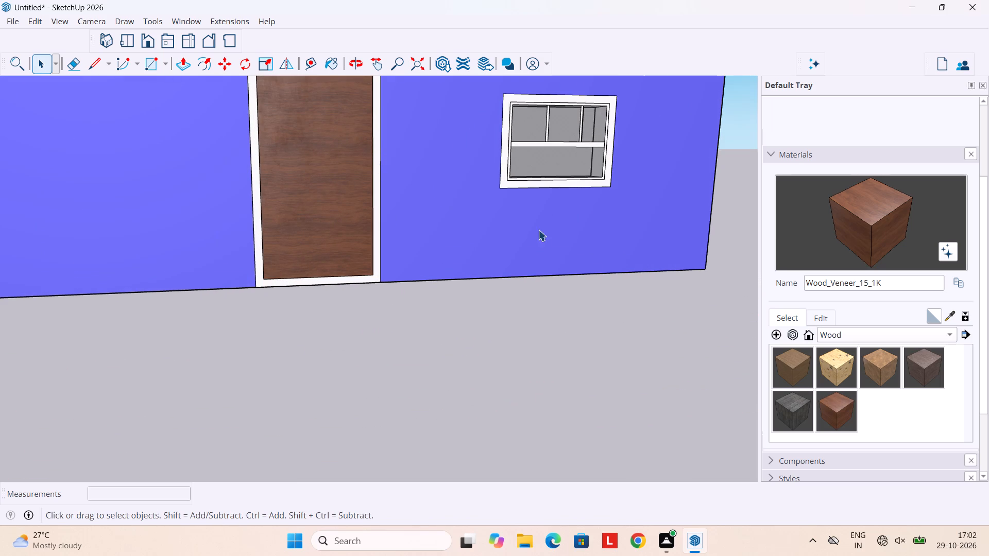
left_click(836, 408)
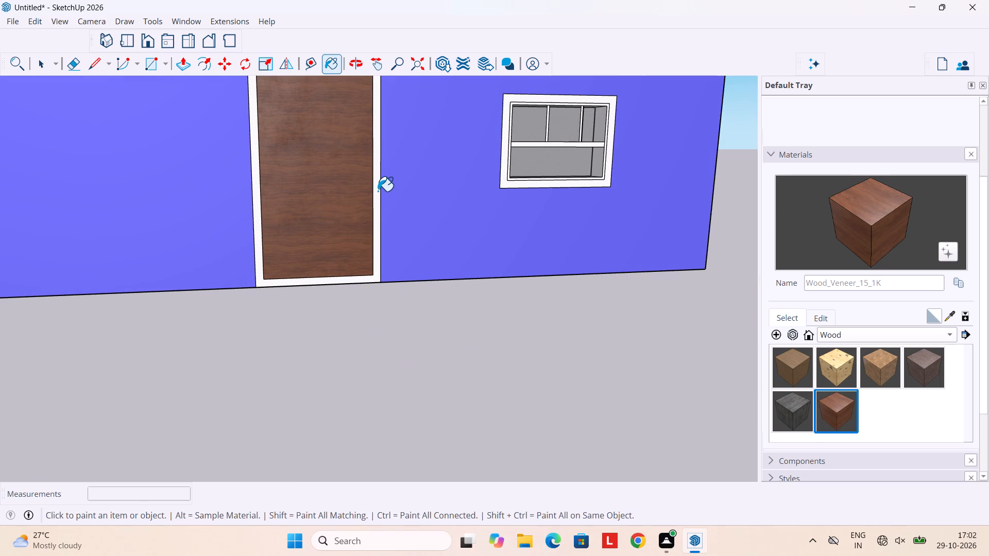
left_click(378, 192)
scroll(362, 192, "down", 5)
key("space")
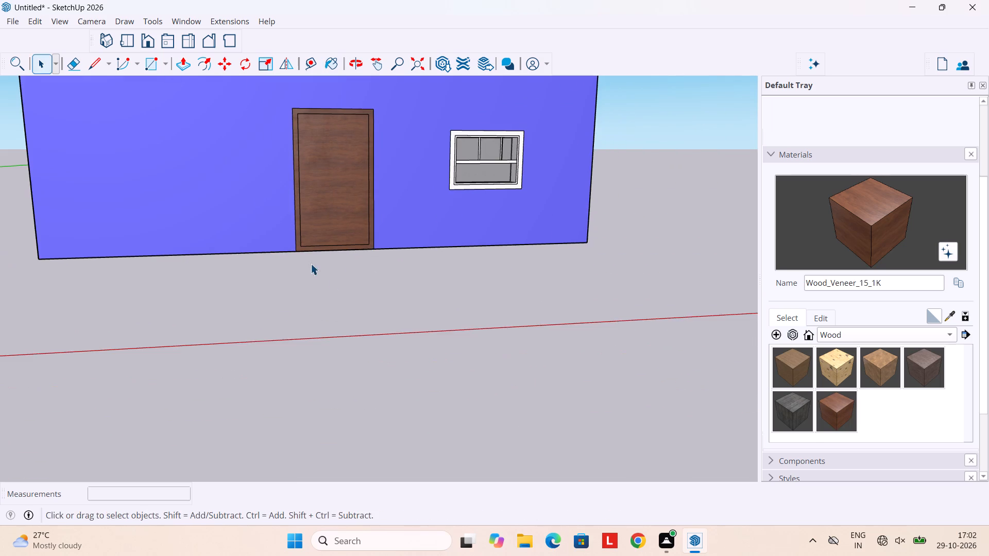
Examine the wood-painted door on the front wall and the unpainted window frame beside it.
middle_click_drag(309, 262, 376, 321)
middle_click_drag(365, 309, 433, 312)
middle_click_drag(420, 296, 314, 296)
middle_click_drag(294, 149, 313, 169)
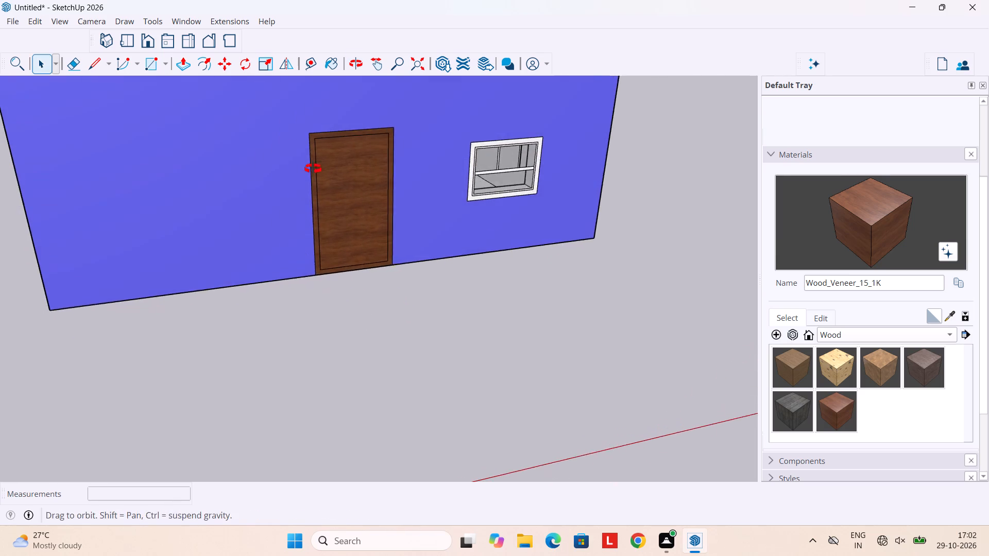
middle_click_drag(313, 169, 465, 296)
middle_click_drag(397, 256, 479, 269)
middle_click_drag(475, 277, 368, 149)
scroll(507, 203, "down", 3)
middle_click_drag(502, 212, 435, 162)
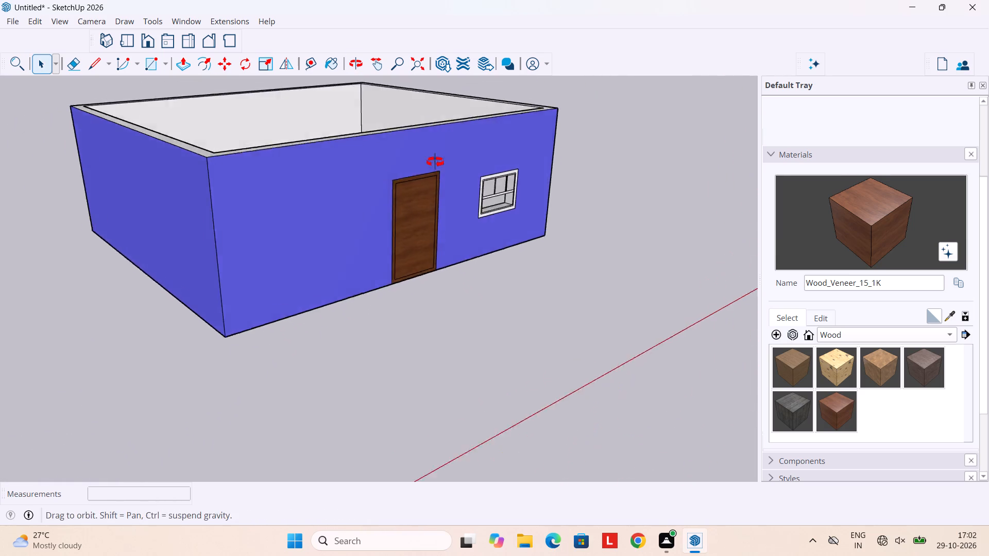
middle_click_drag(435, 162, 421, 149)
scroll(584, 212, "up", 7)
middle_click_drag(446, 208, 292, 198)
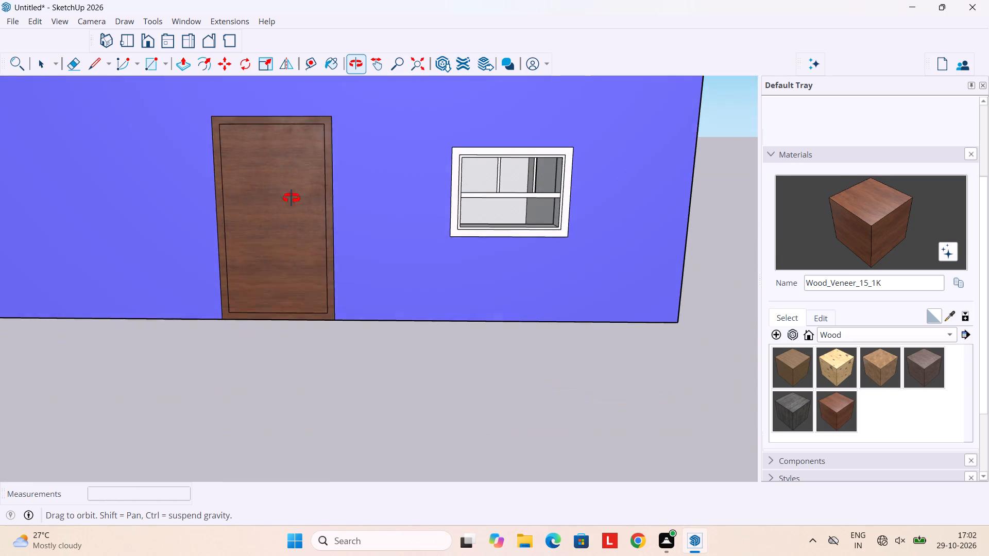
middle_click_drag(292, 198, 293, 205)
scroll(463, 218, "up", 2)
scroll(467, 197, "down", 3)
middle_click_drag(488, 211, 543, 230)
scroll(533, 218, "up", 8)
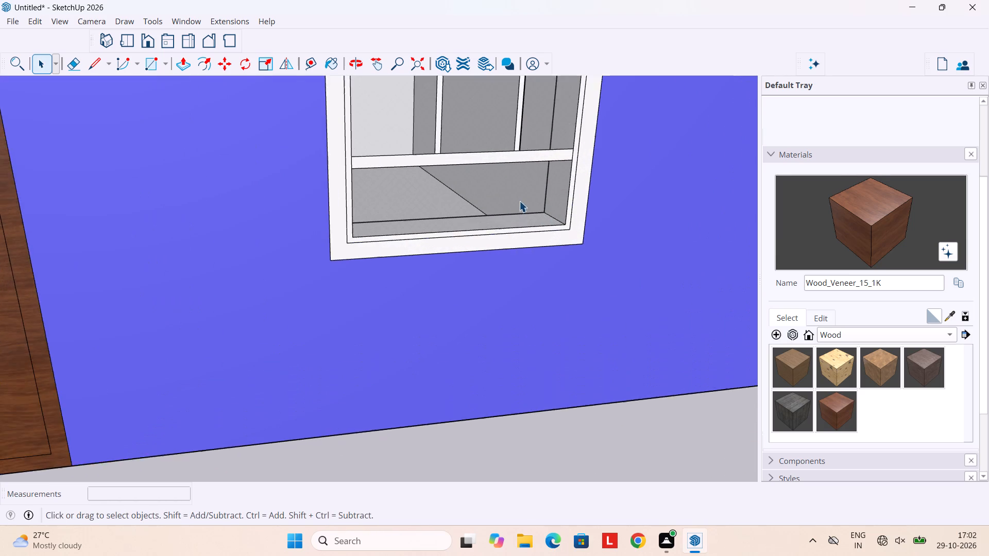
Paint the outer frame of the front window with the metal material Metal_06_1K.
scroll(519, 201, "up", 4)
scroll(487, 201, "down", 8)
middle_click_drag(468, 184, 426, 155)
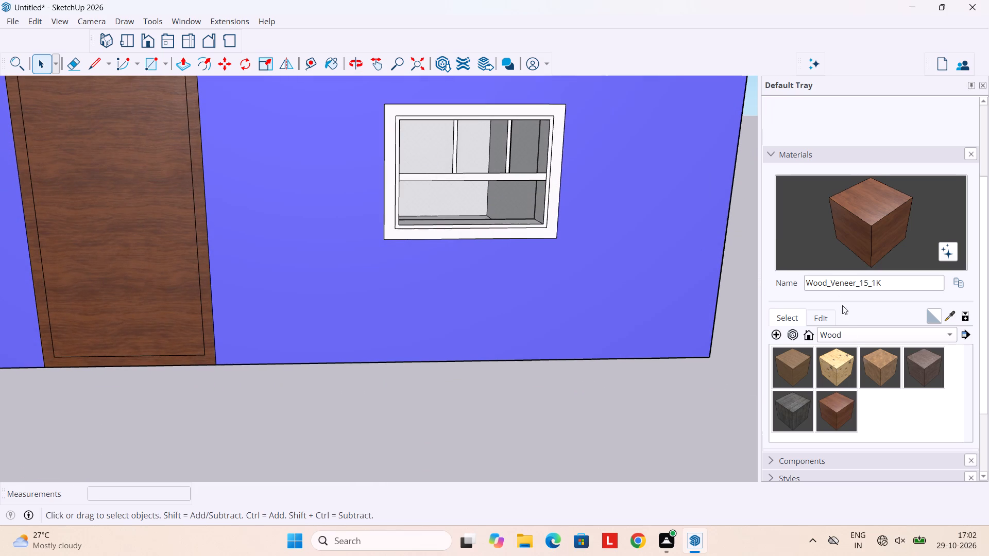
left_click(851, 335)
left_click(852, 269)
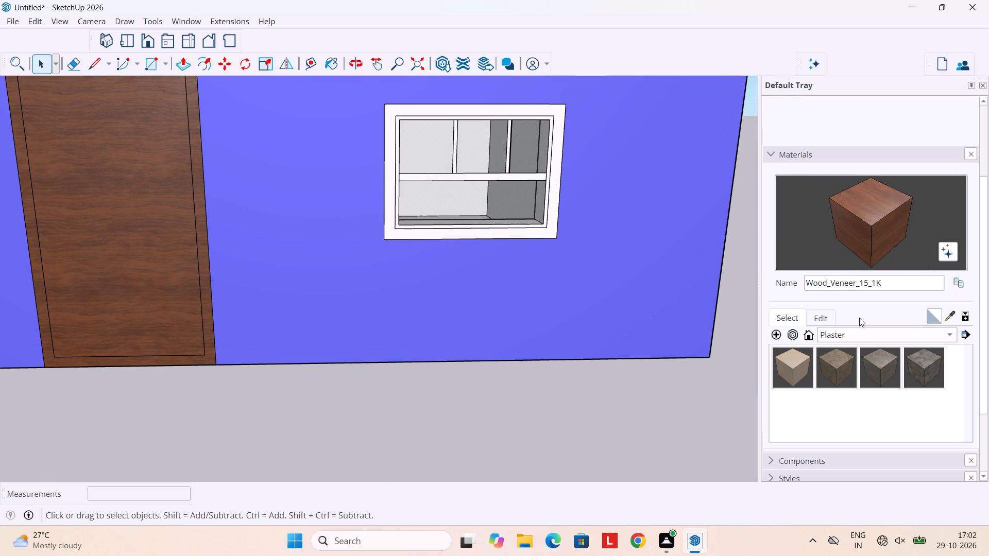
left_click(871, 338)
left_click(856, 309)
left_click(781, 370)
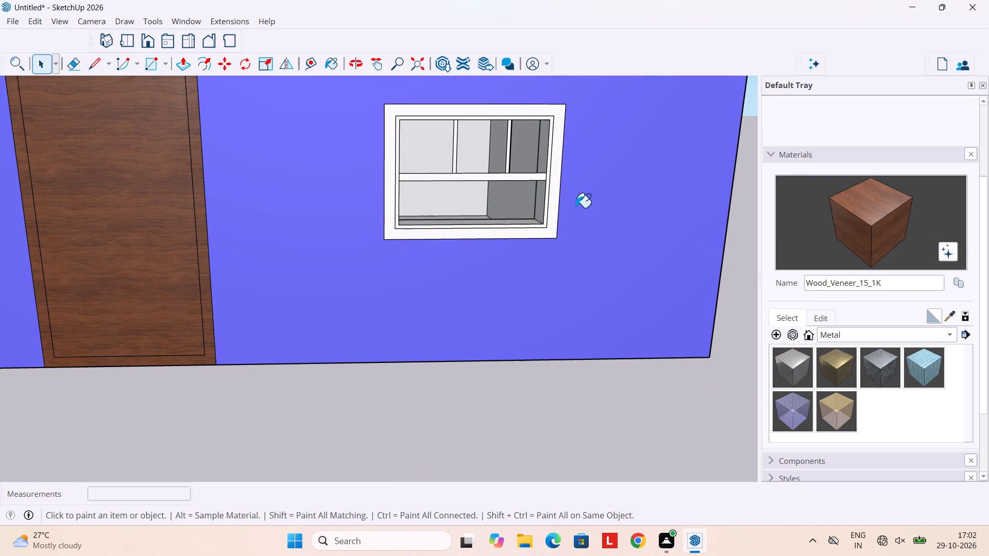
left_click(554, 199)
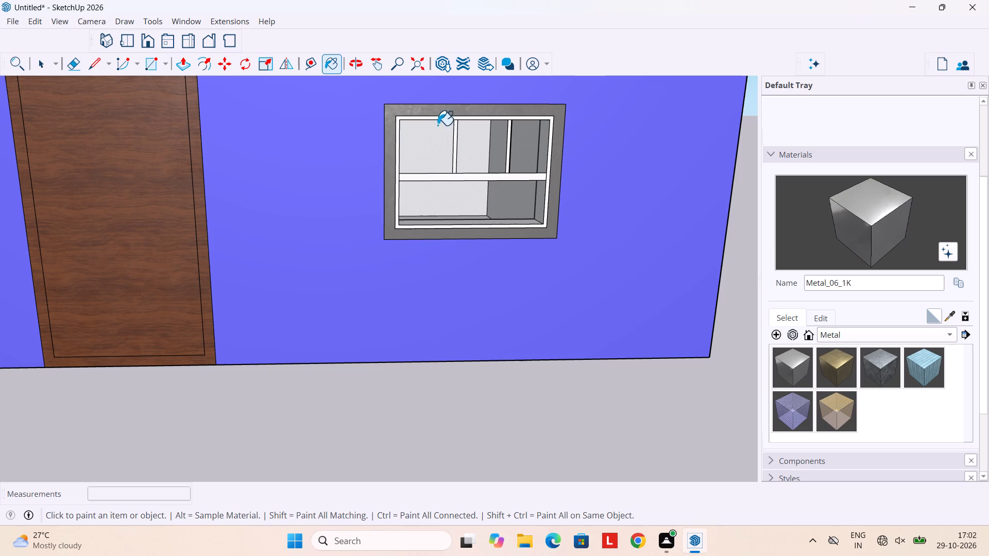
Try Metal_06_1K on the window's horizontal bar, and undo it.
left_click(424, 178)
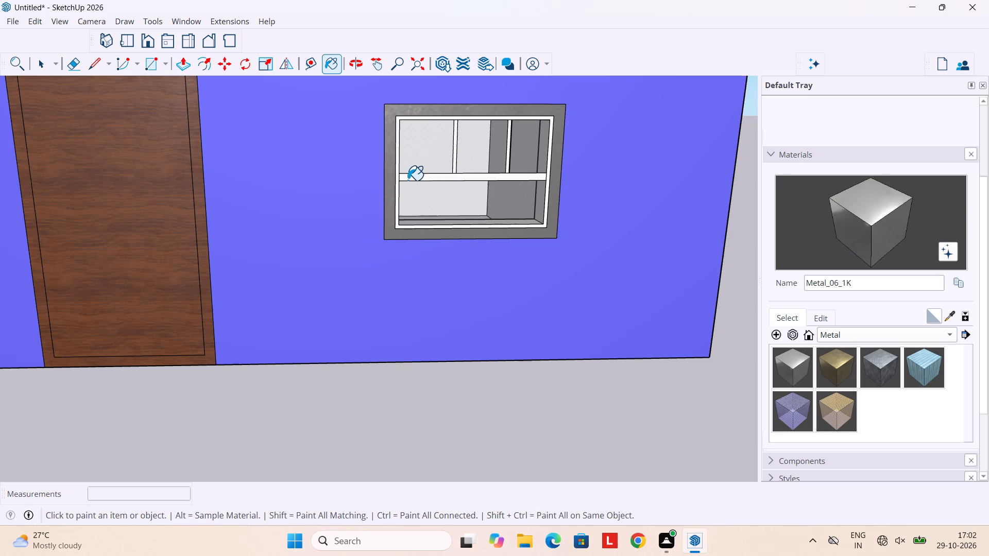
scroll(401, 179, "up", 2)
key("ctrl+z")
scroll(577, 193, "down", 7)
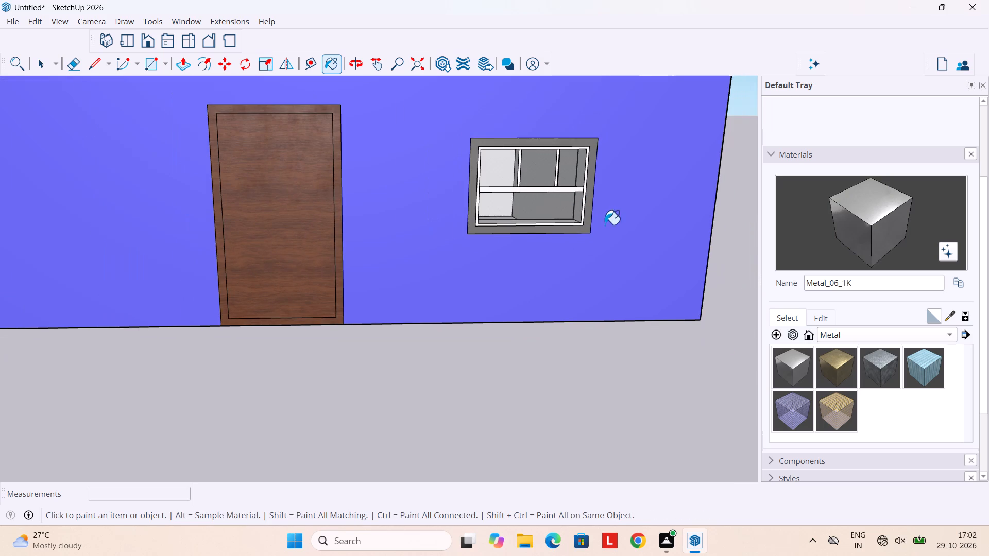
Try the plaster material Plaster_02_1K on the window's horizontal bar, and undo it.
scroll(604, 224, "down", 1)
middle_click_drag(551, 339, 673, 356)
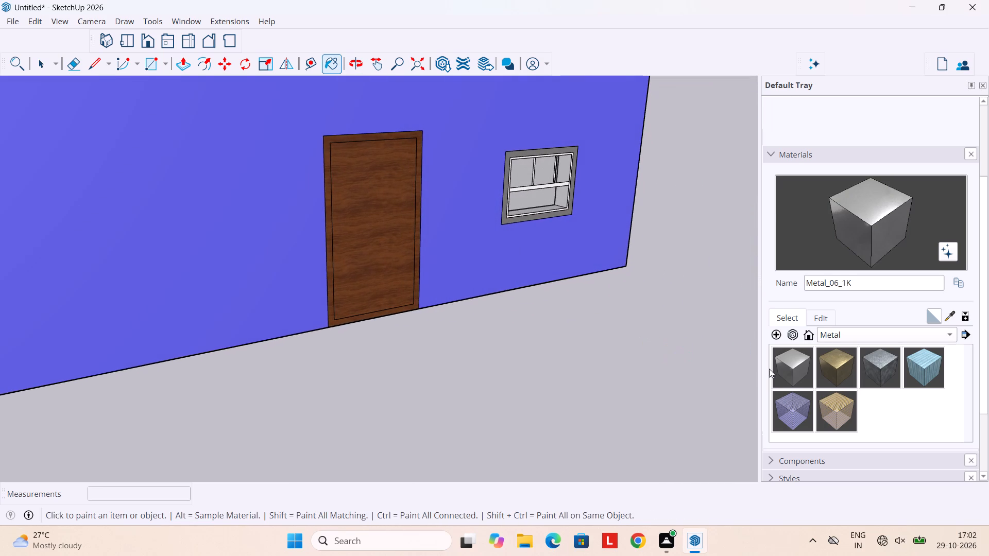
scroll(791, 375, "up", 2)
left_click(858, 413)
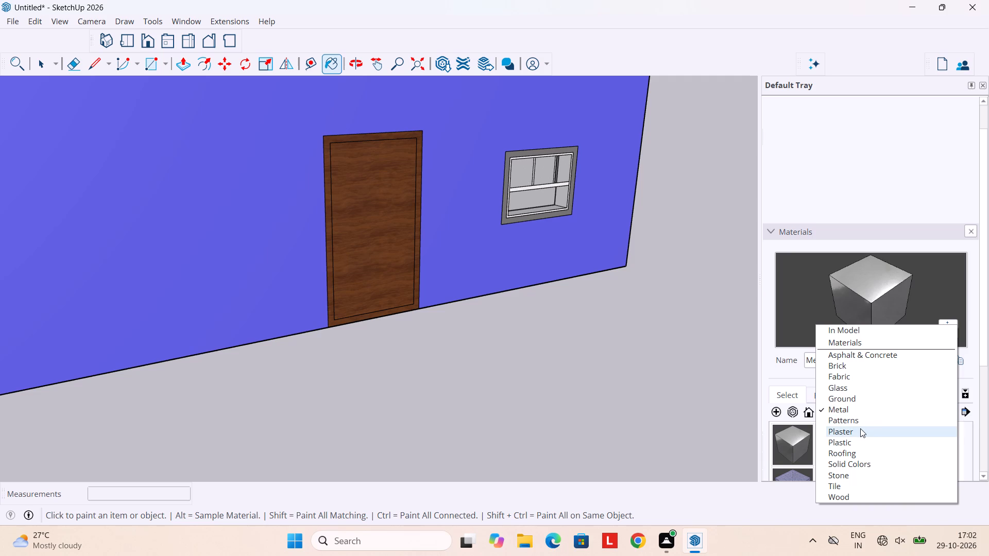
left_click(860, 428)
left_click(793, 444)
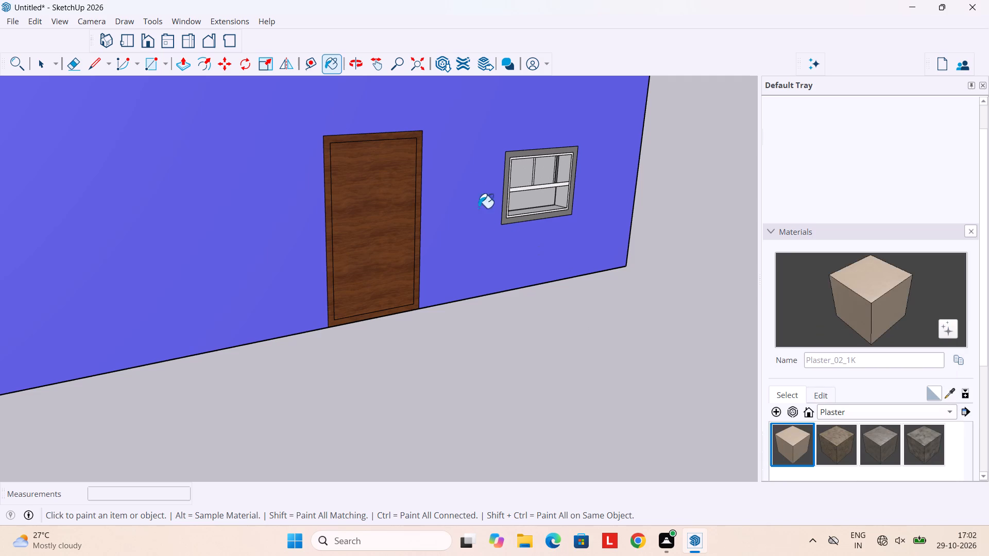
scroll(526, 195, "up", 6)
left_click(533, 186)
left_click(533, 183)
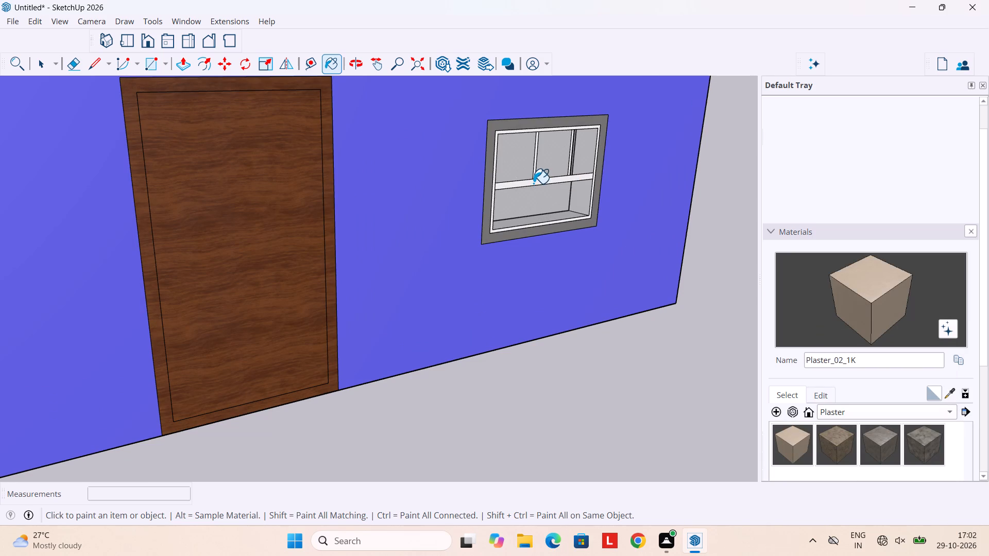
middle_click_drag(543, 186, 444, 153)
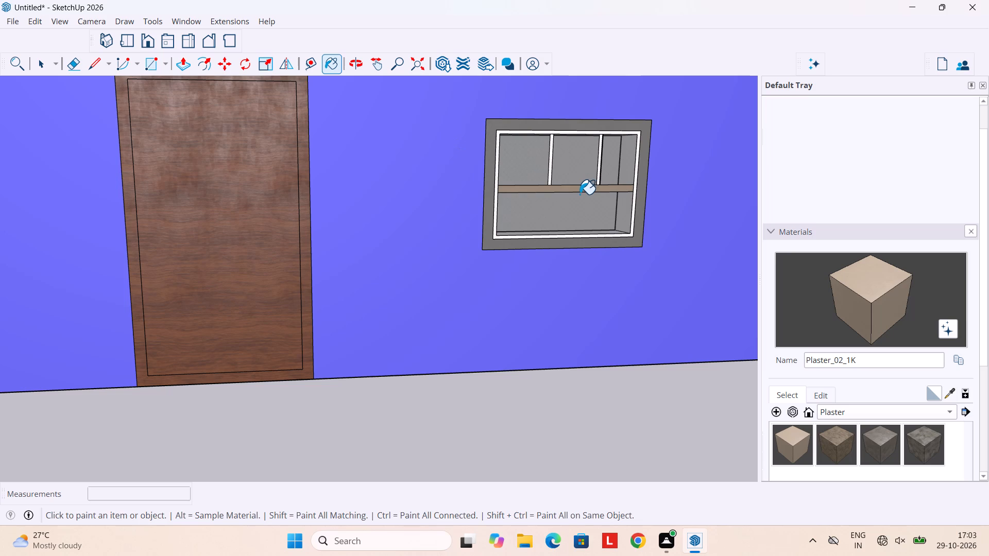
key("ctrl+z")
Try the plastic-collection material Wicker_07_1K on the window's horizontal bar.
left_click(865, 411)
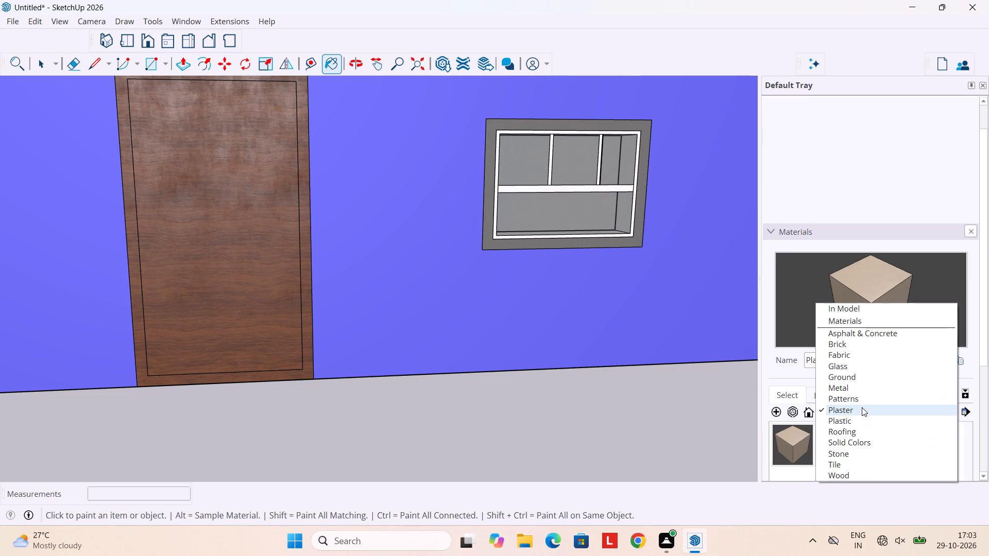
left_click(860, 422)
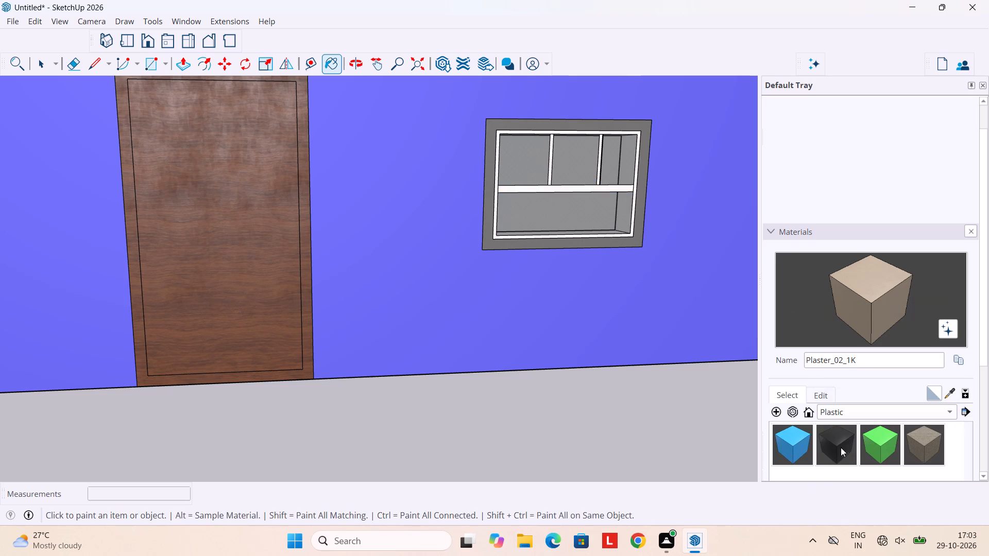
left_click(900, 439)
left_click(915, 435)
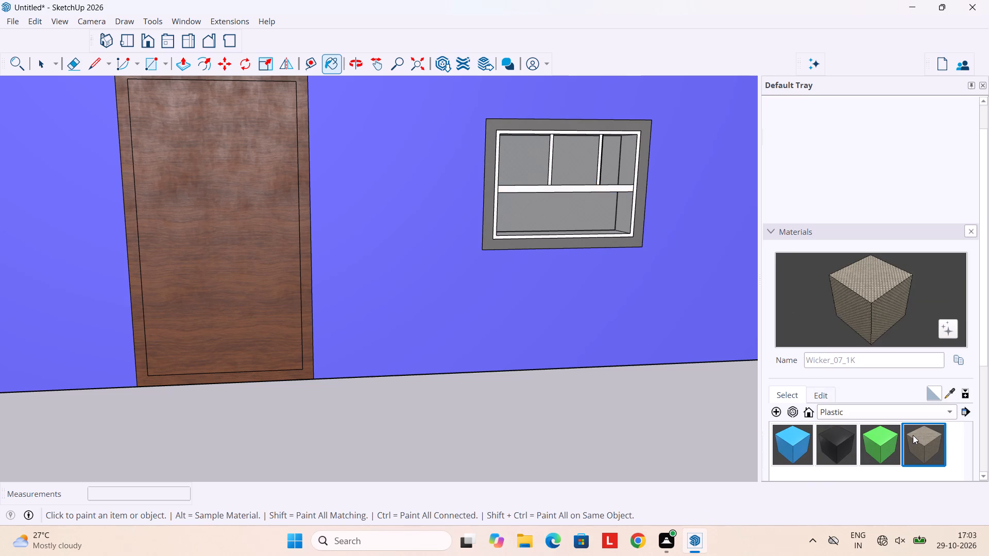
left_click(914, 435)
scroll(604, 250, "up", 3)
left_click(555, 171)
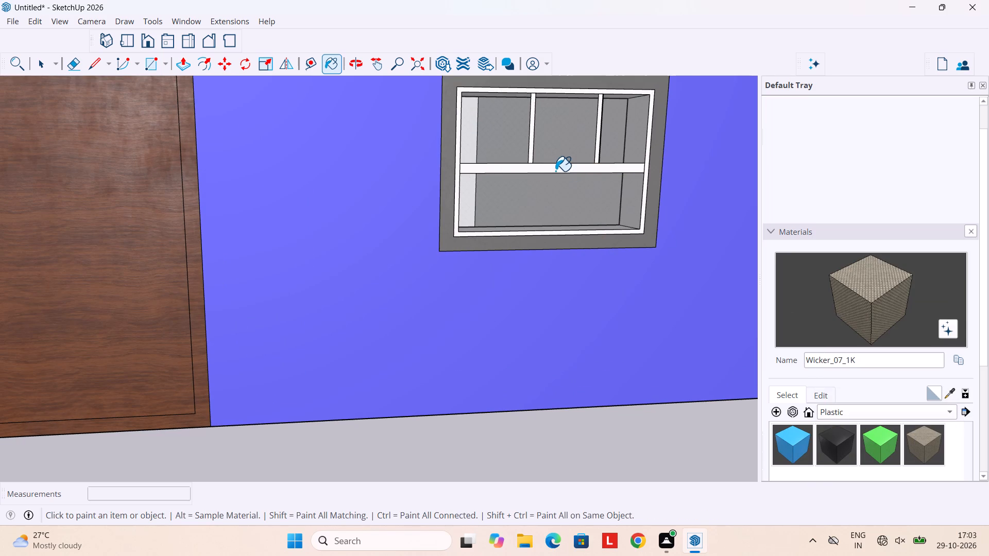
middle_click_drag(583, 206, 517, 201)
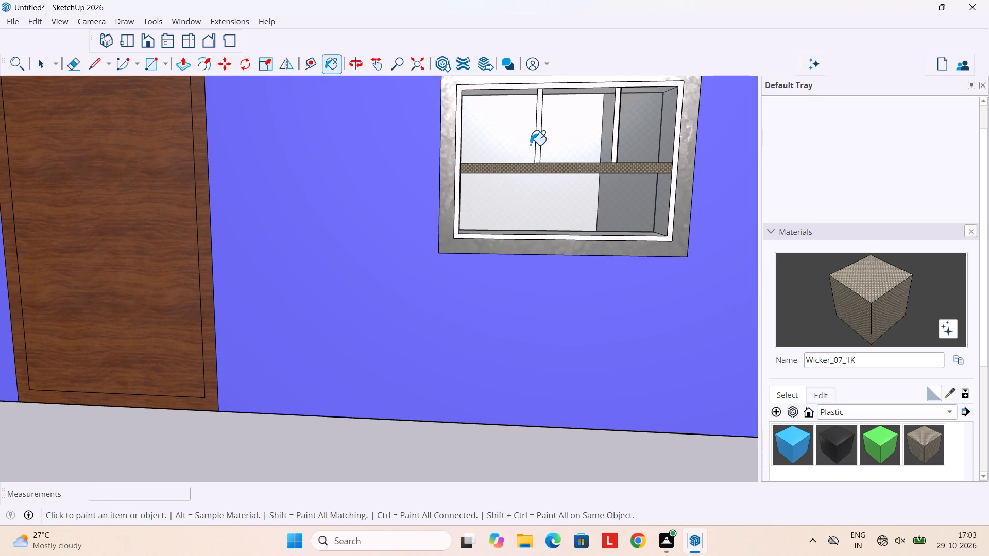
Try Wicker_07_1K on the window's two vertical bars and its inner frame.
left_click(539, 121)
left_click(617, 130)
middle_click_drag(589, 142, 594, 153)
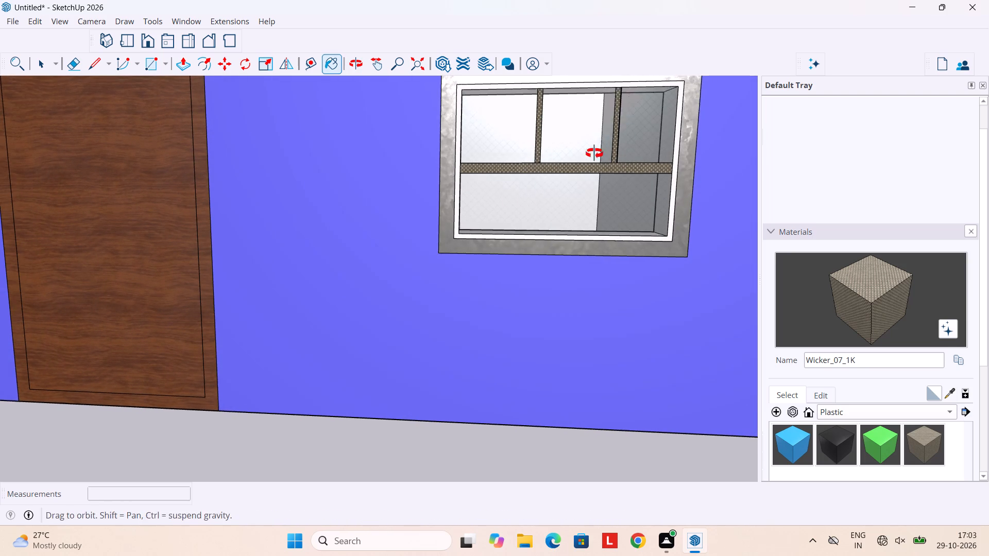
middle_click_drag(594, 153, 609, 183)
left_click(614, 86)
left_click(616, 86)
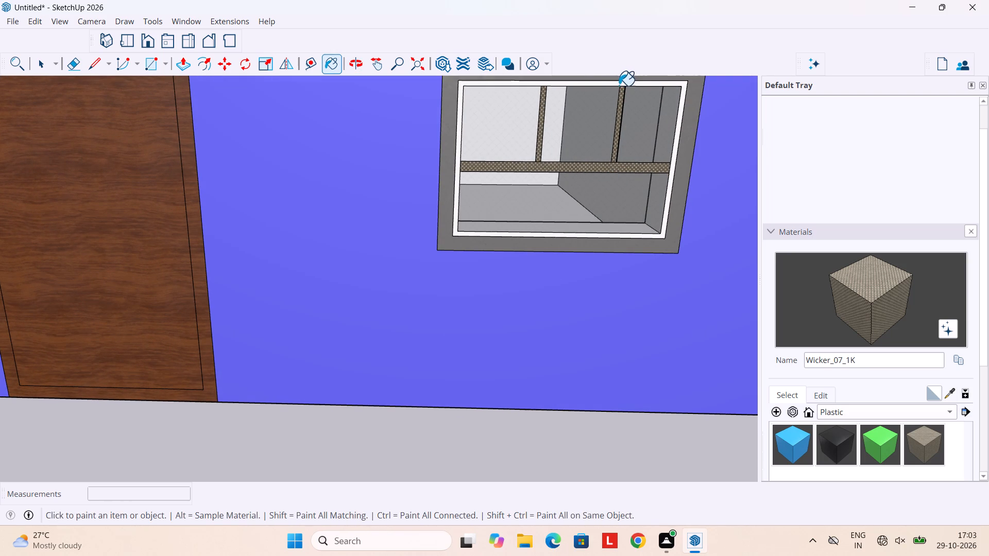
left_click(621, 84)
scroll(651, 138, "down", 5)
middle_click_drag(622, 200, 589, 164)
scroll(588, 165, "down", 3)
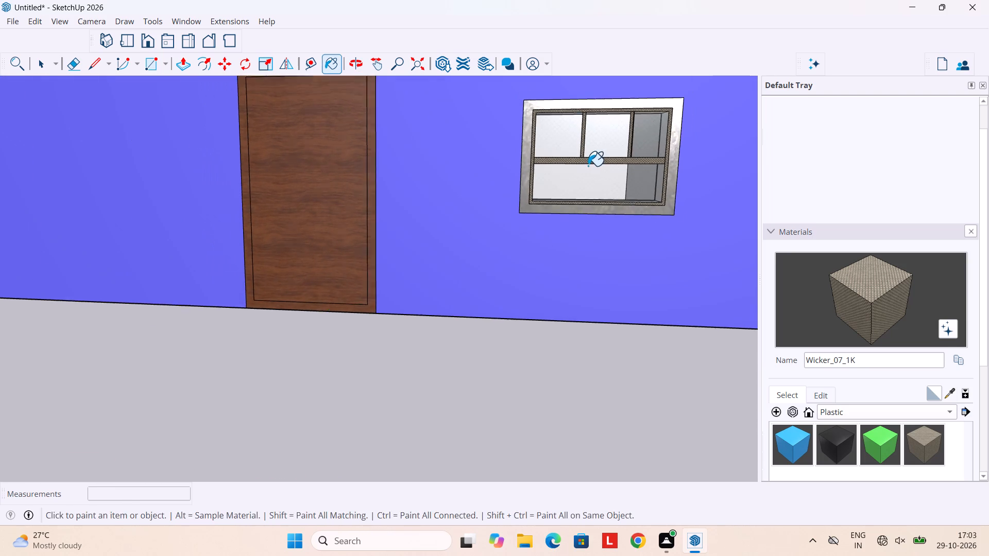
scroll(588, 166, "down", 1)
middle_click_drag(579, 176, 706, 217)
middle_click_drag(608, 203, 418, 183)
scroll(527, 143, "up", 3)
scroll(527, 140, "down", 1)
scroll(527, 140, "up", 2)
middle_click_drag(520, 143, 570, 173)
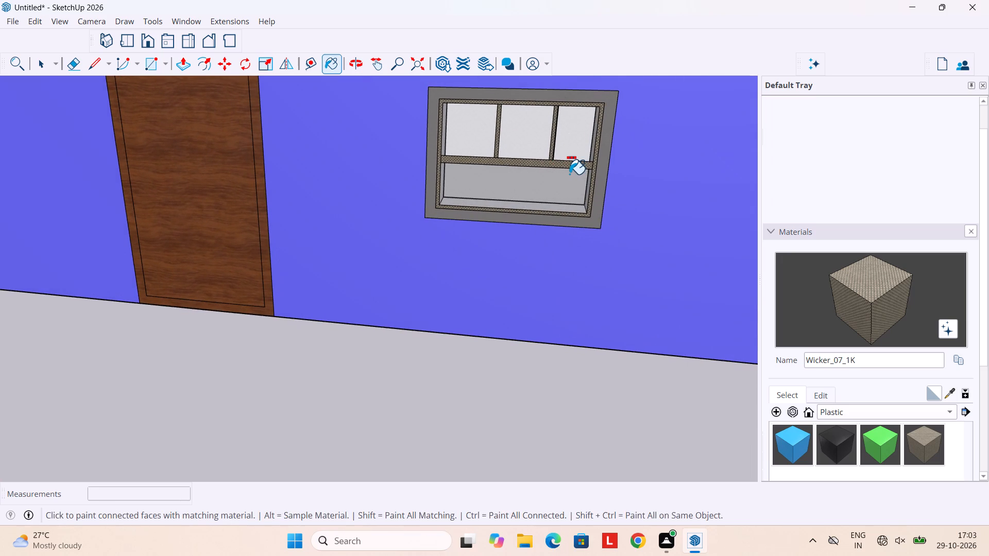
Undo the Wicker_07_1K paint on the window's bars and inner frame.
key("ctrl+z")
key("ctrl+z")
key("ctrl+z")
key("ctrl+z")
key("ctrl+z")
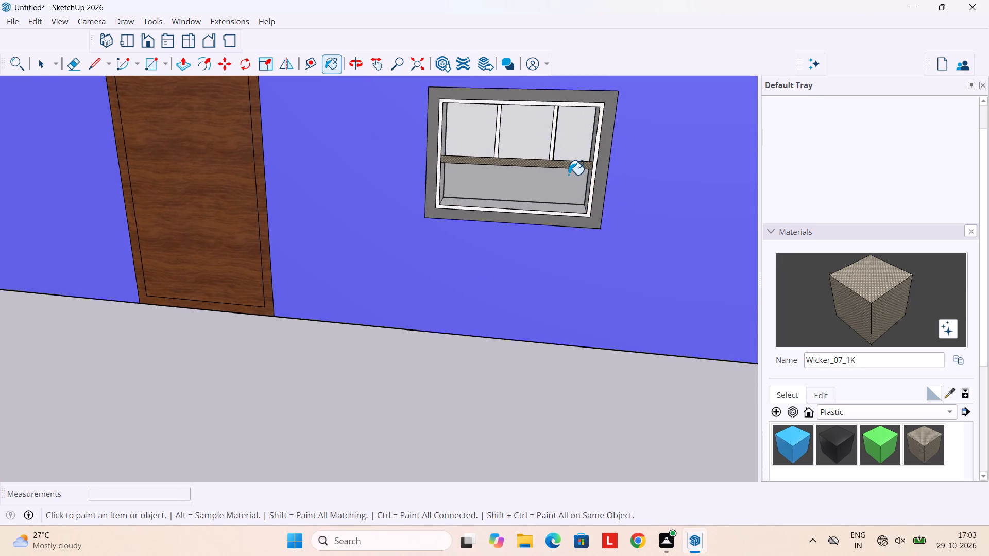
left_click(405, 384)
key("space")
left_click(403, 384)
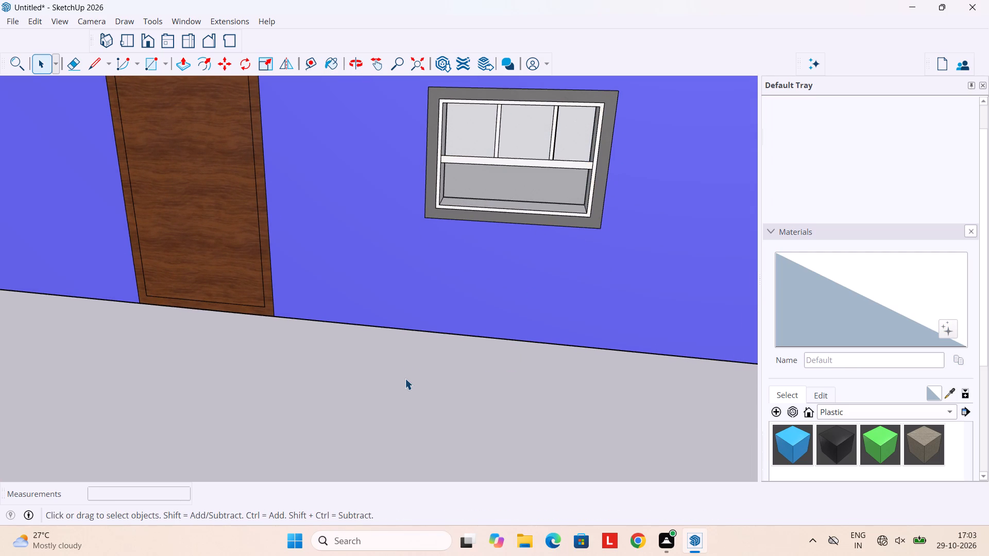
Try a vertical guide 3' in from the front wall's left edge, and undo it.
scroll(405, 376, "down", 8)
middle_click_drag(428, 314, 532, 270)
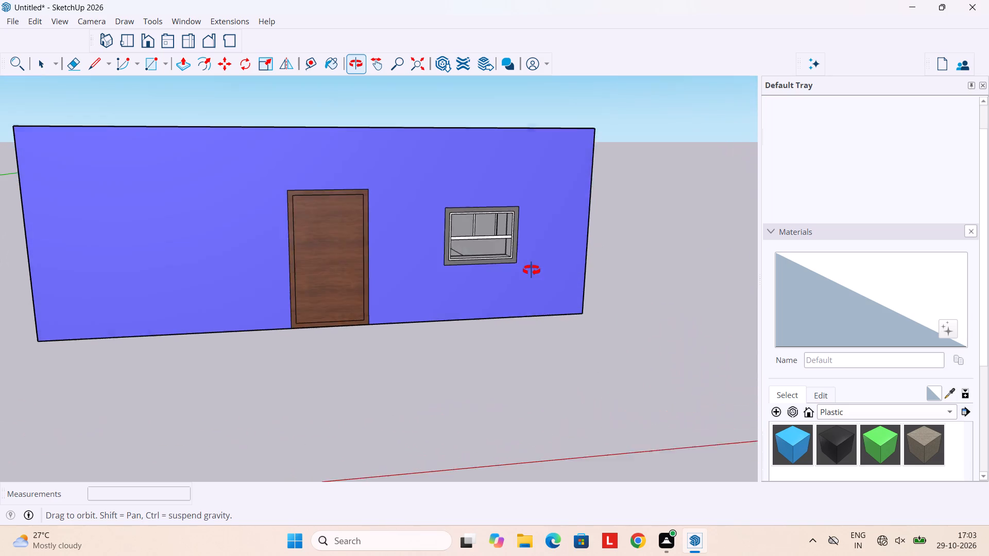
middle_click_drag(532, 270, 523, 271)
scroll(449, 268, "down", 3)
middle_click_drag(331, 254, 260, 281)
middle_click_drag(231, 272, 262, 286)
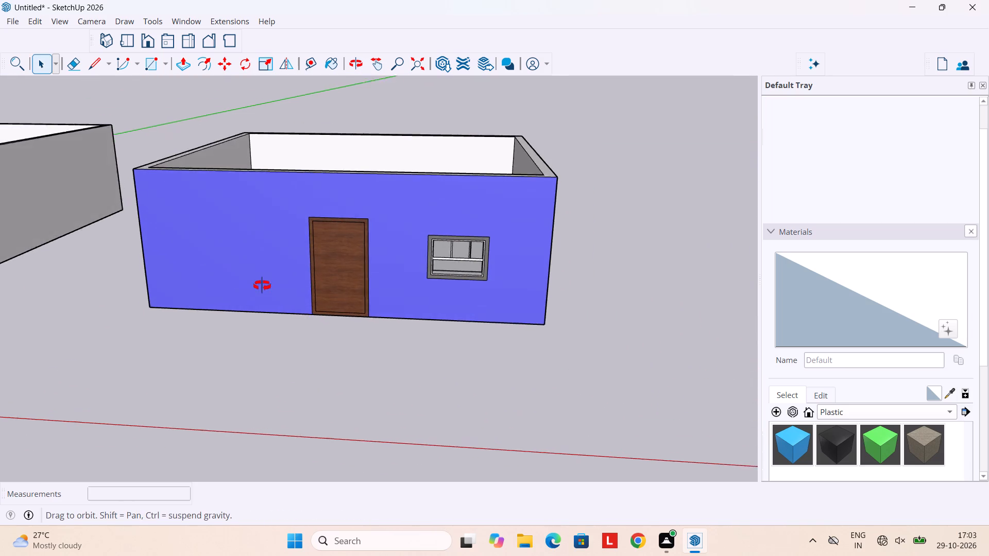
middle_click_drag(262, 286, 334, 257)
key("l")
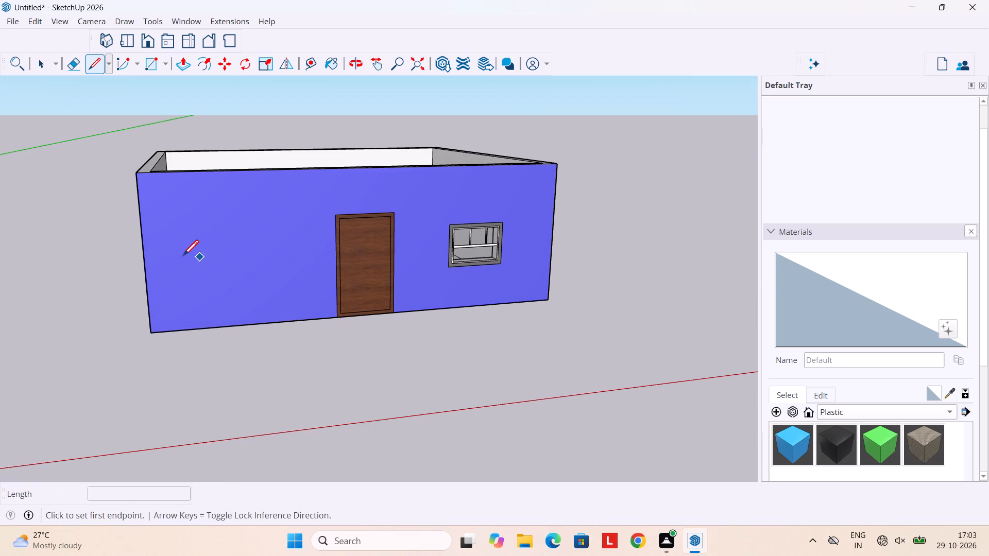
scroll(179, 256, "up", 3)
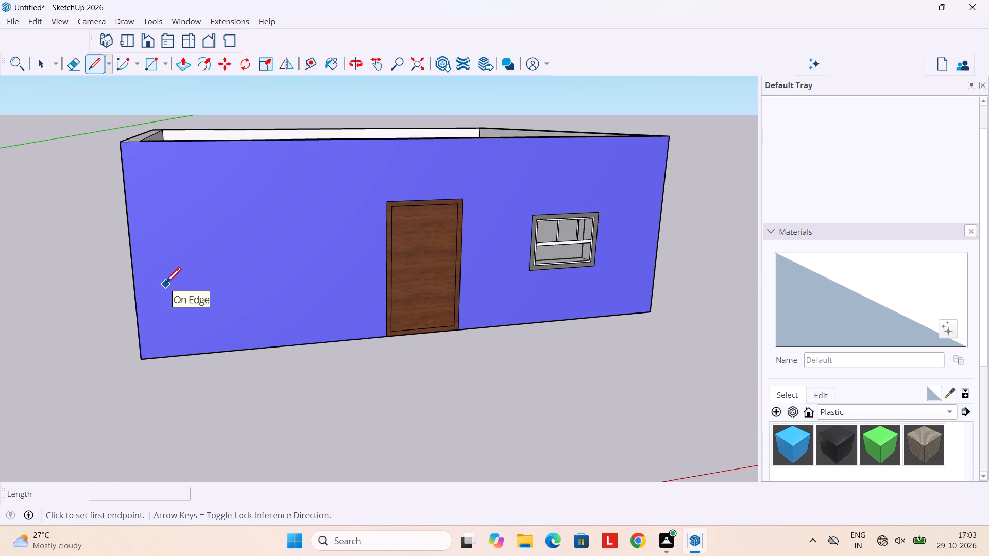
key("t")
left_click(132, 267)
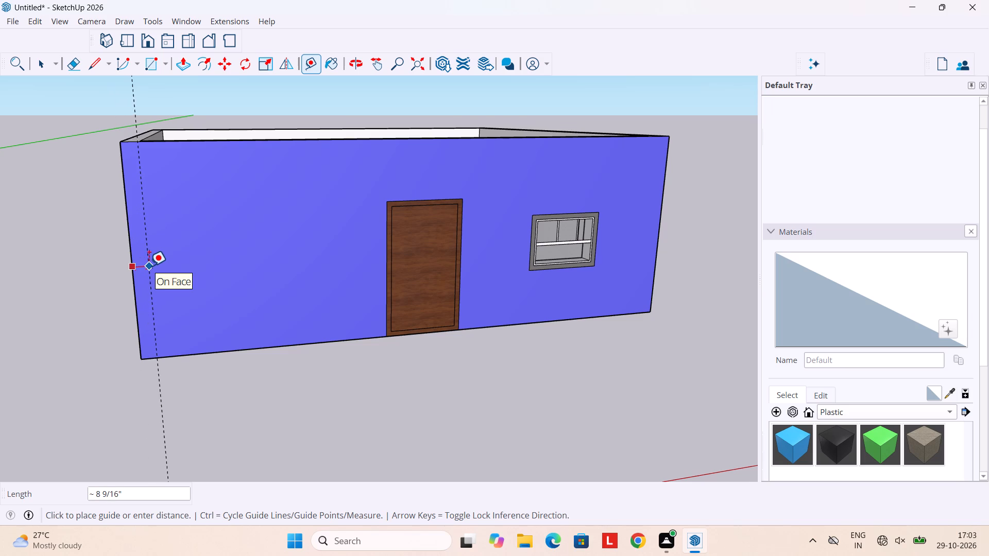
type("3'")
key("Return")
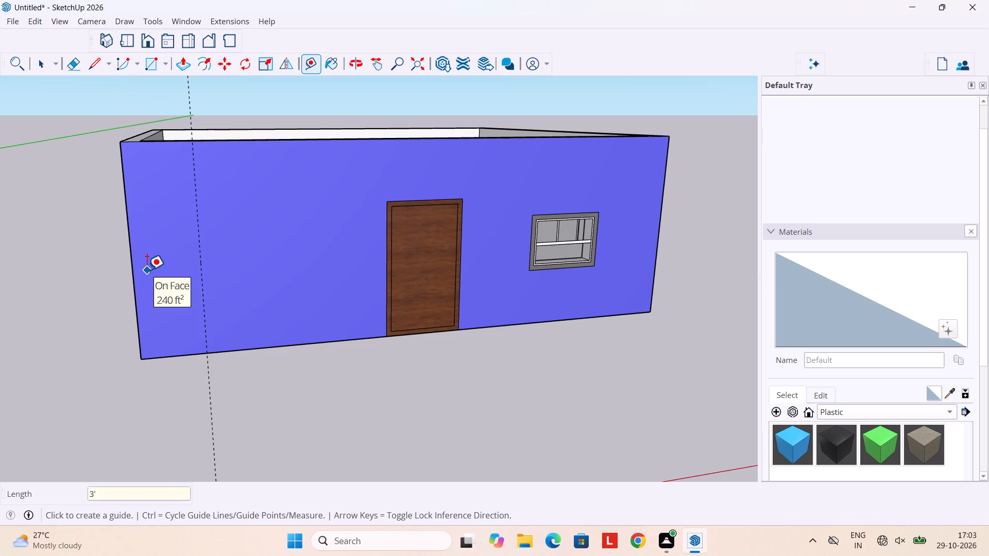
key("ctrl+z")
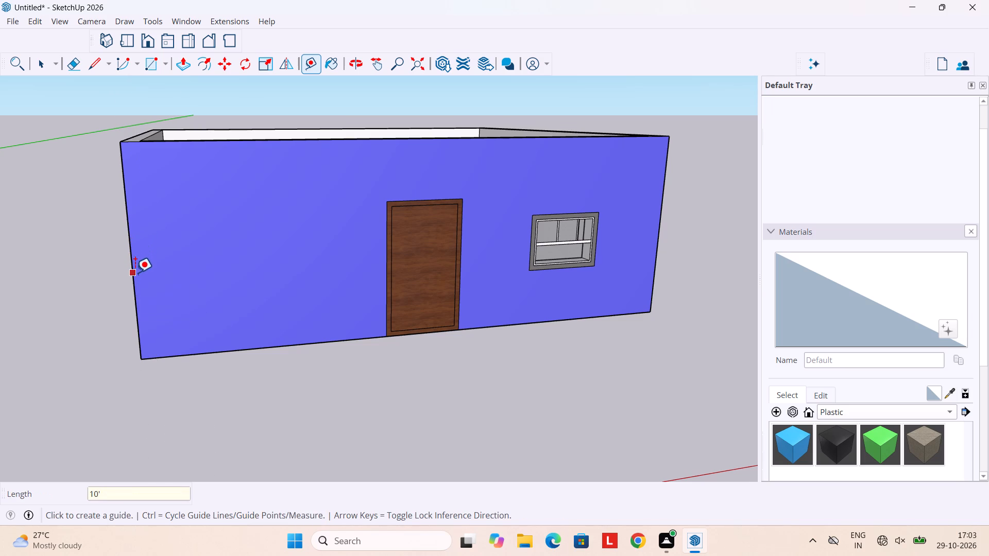
Place two vertical guides on the front wall, one 4' from its left edge and another 4' beyond the first.
left_click(137, 273)
type("4'")
key("Return")
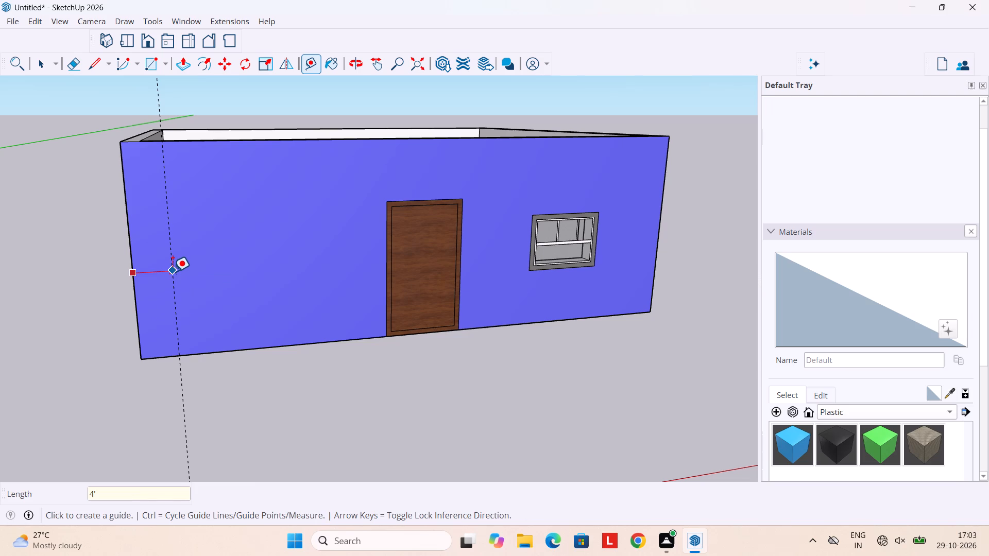
left_click(221, 267)
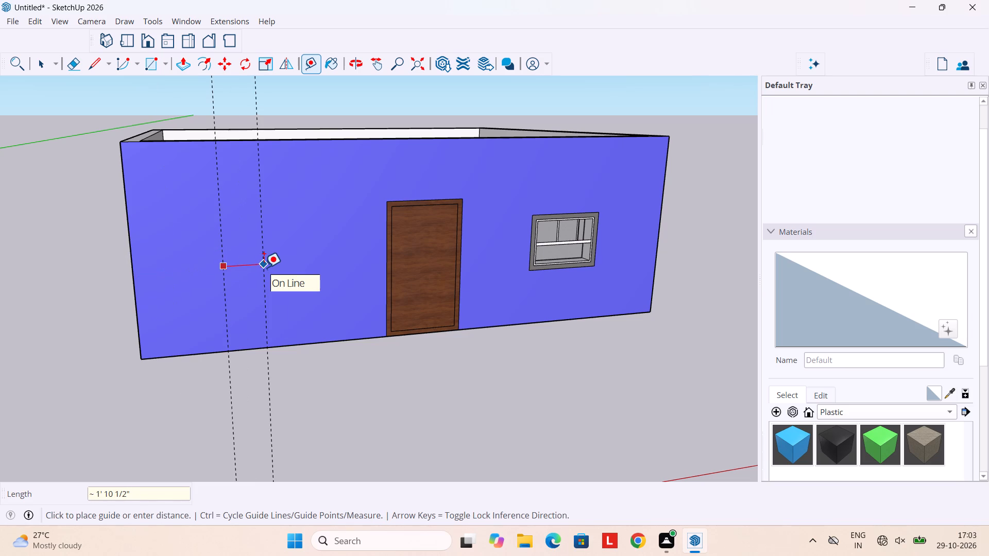
type("4'")
key("Return")
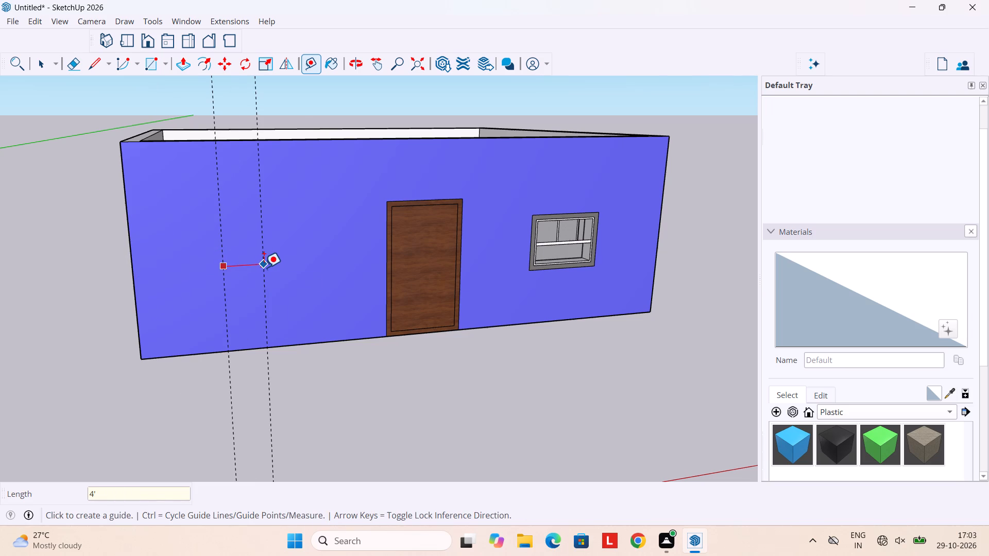
middle_click_drag(348, 238, 302, 214)
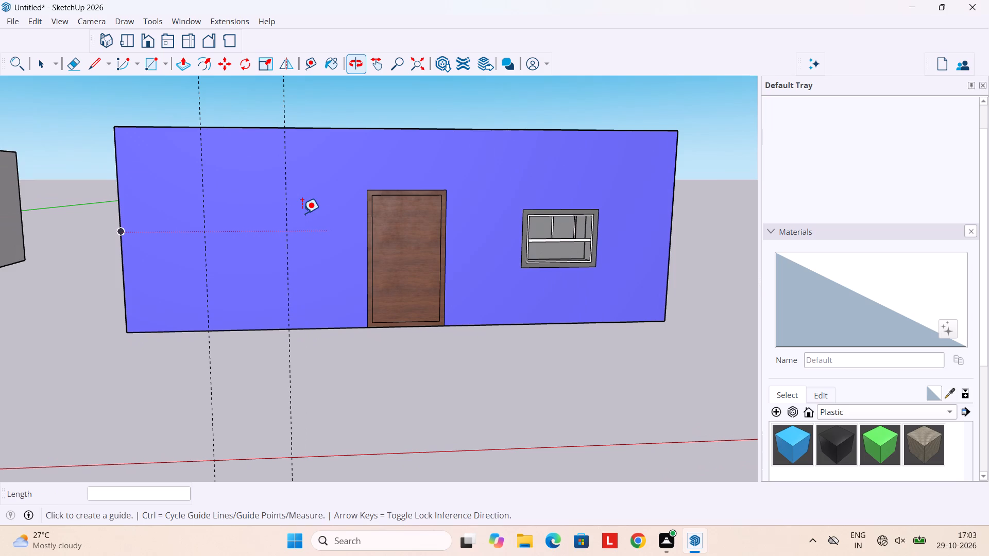
middle_click_drag(302, 214, 266, 215)
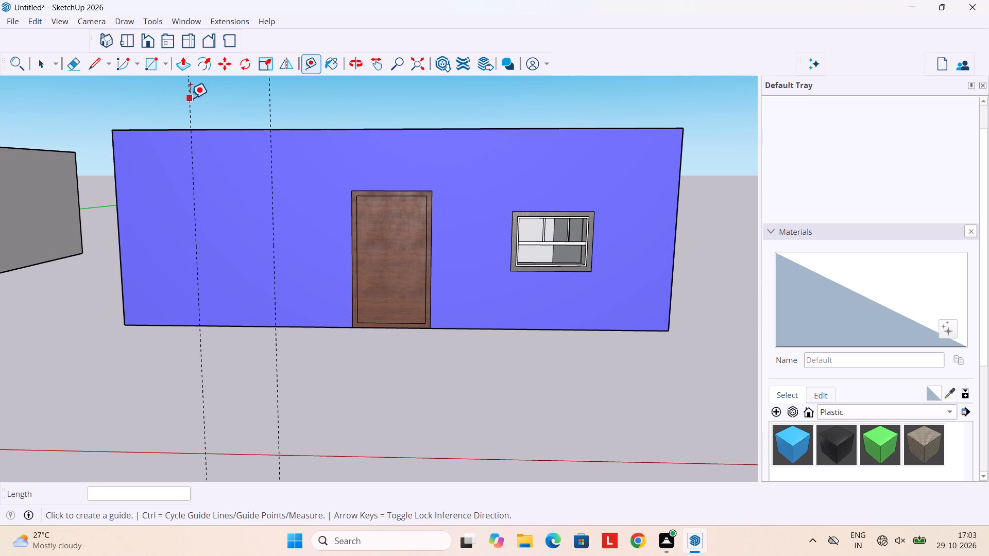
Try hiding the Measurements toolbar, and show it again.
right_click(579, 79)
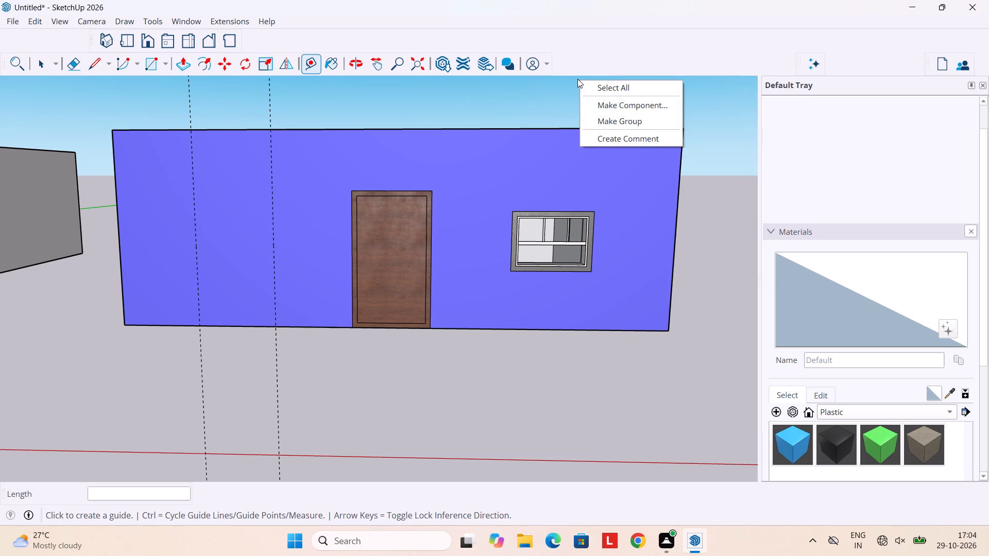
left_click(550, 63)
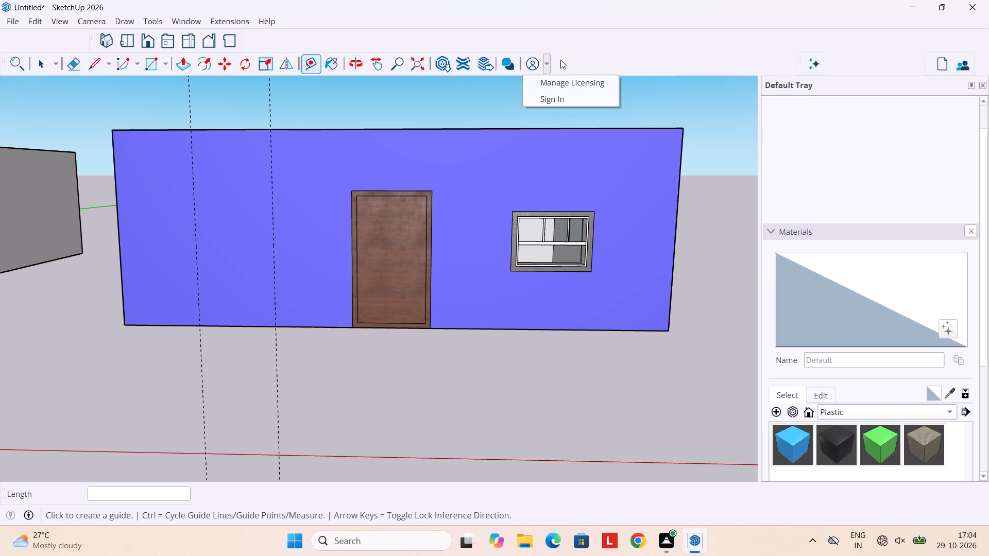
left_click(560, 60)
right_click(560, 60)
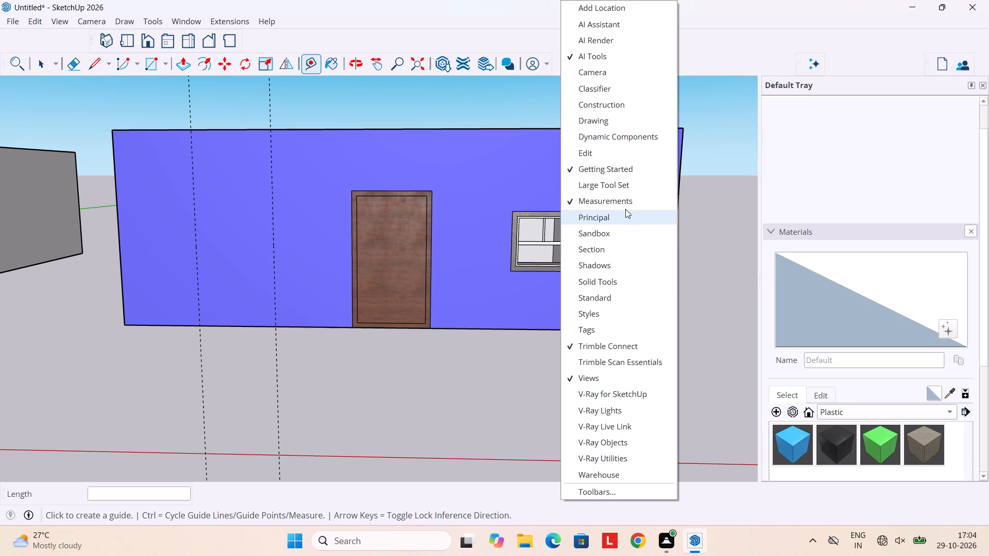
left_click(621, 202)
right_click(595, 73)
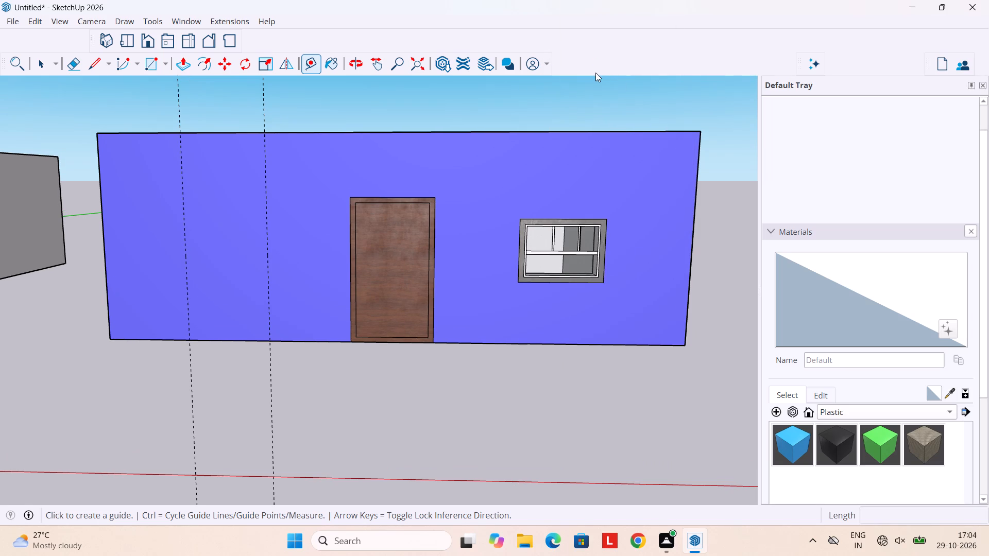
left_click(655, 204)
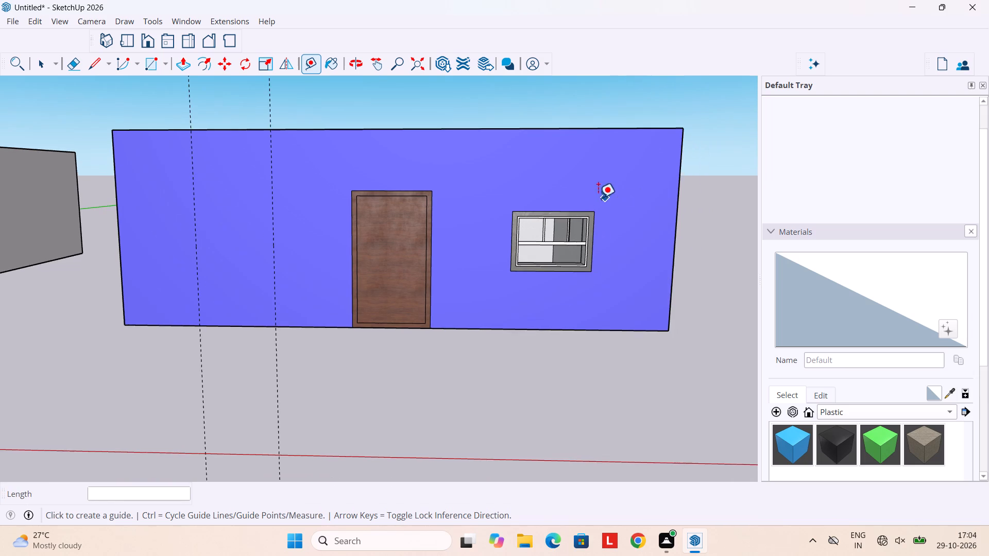
Hide the Measurements toolbar.
scroll(564, 207, "down", 20)
scroll(542, 224, "up", 1)
scroll(542, 224, "down", 5)
scroll(542, 224, "up", 4)
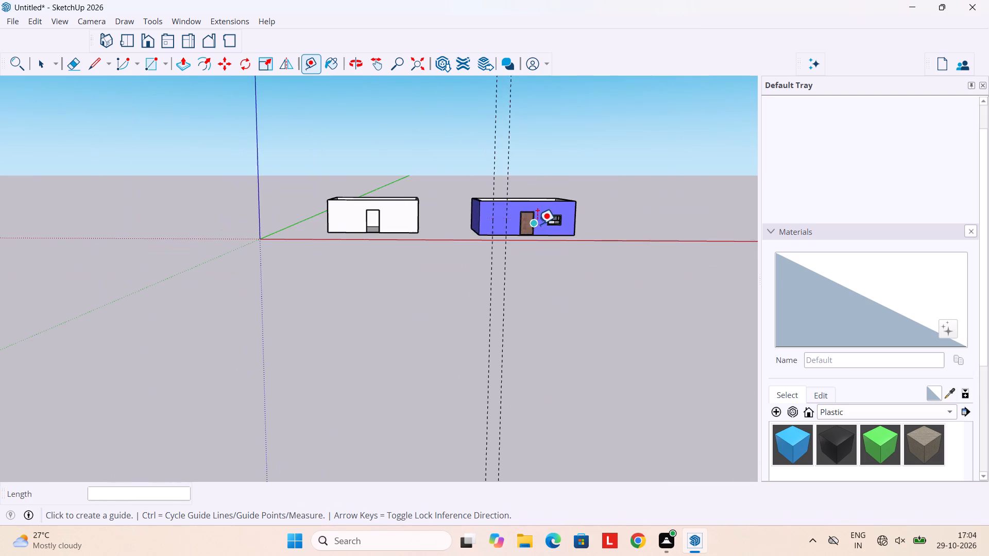
scroll(537, 224, "up", 9)
right_click(596, 74)
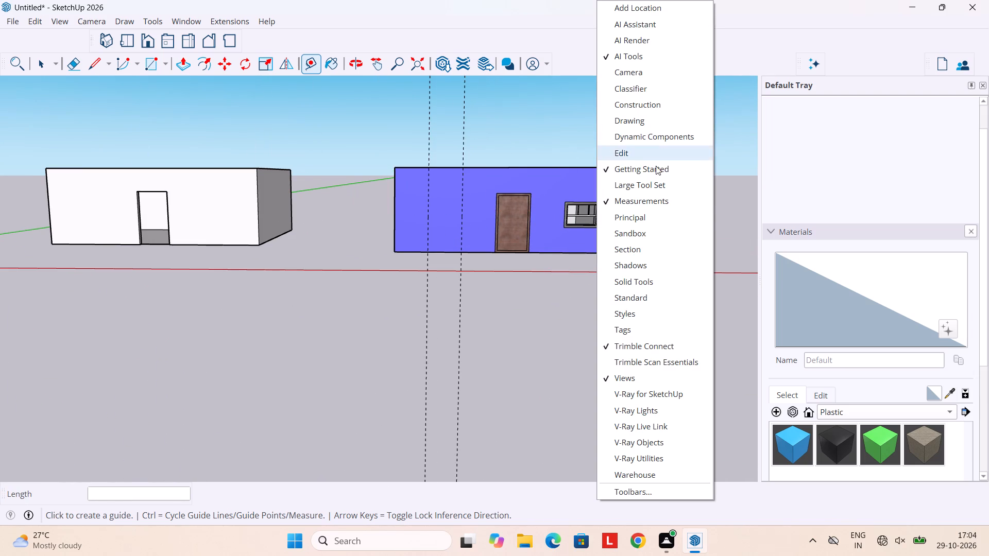
left_click(654, 203)
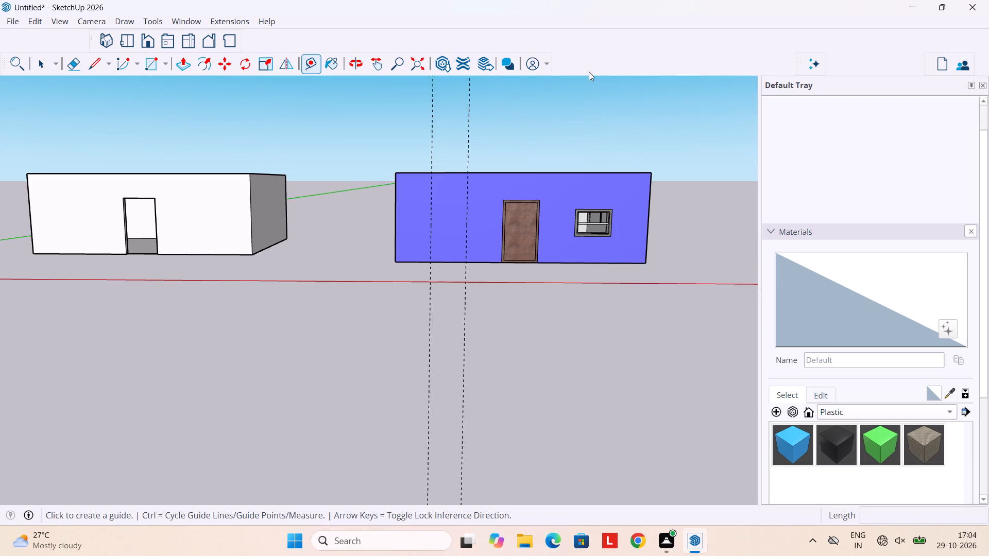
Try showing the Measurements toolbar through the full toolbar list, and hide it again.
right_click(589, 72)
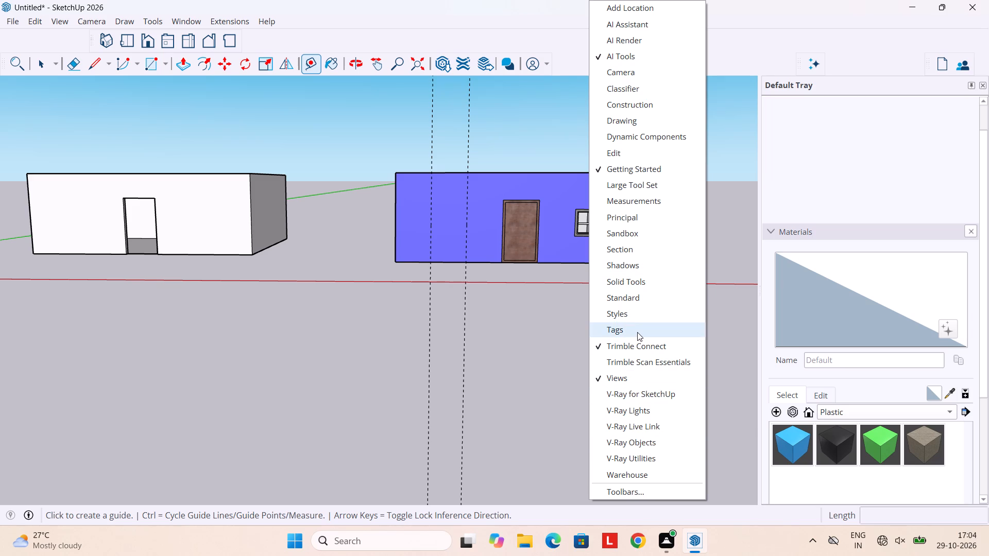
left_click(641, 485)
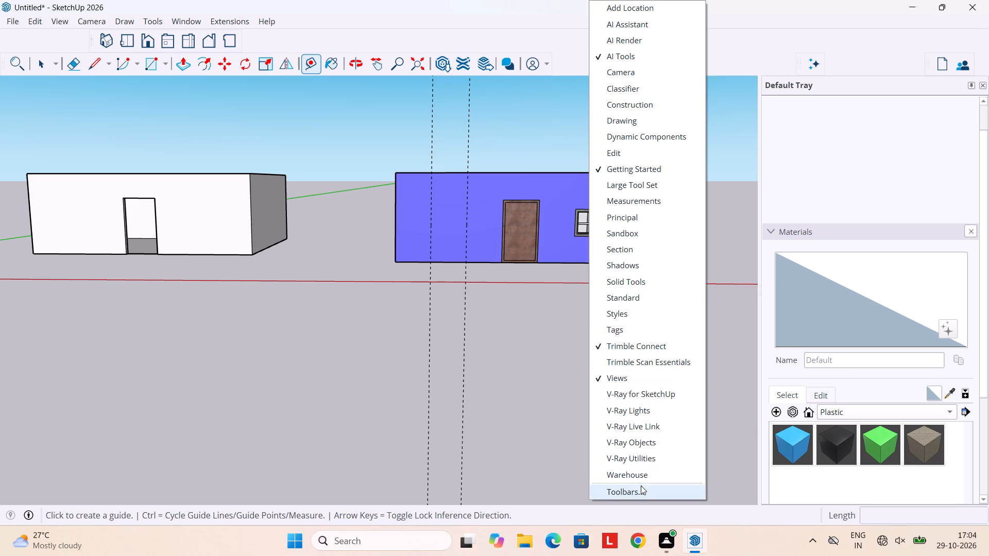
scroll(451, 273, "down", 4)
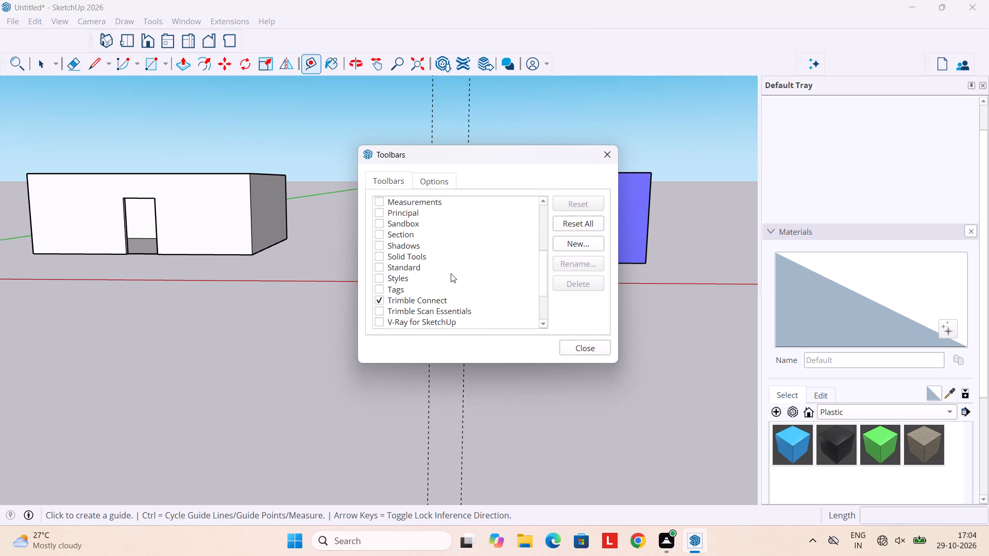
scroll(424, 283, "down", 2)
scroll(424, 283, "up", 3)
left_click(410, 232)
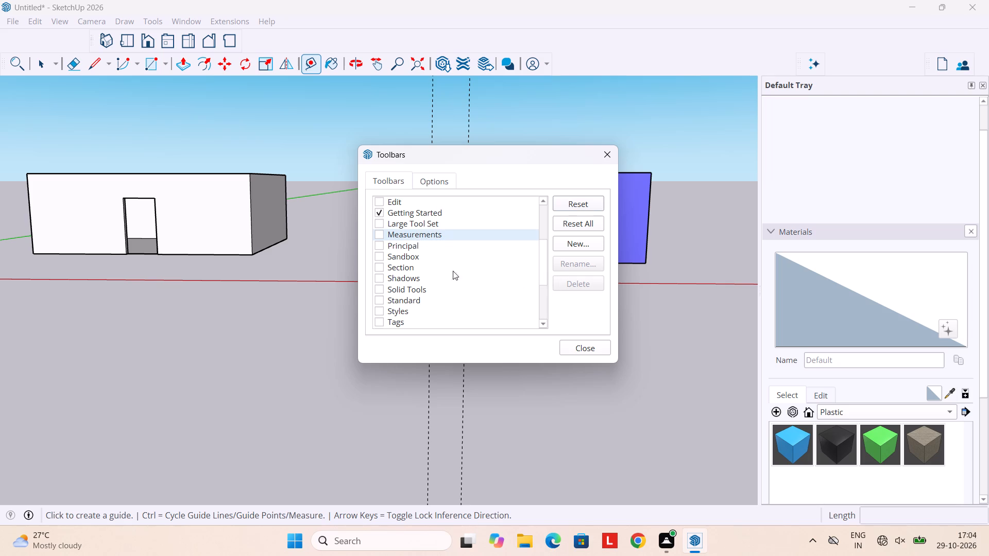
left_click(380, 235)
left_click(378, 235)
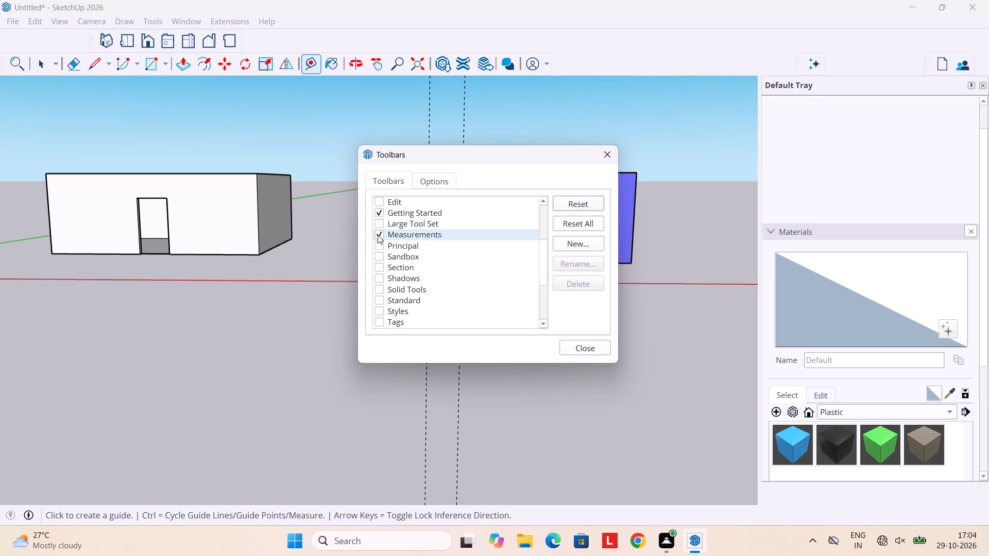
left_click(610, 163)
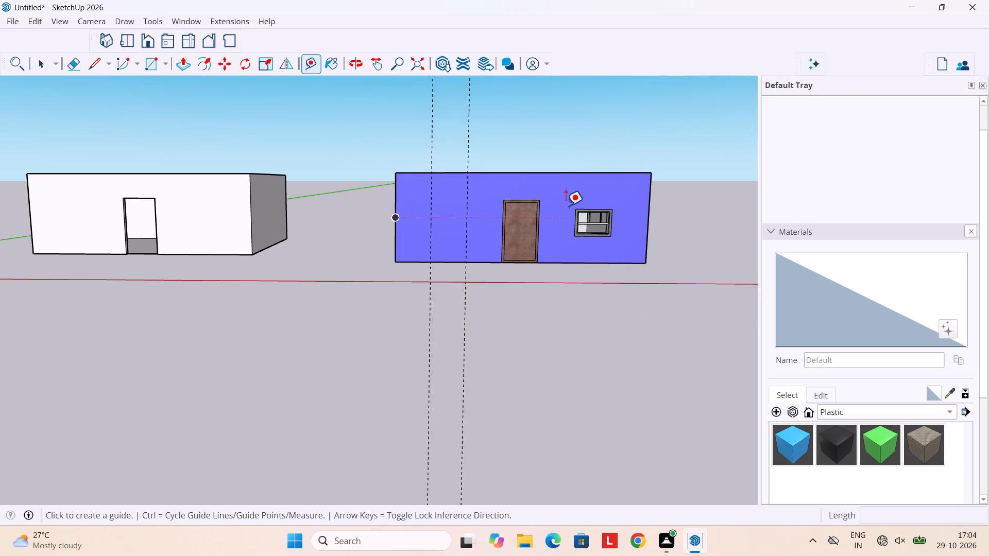
Examine the front wall with its door, window and two vertical guides from several angles.
scroll(566, 206, "up", 7)
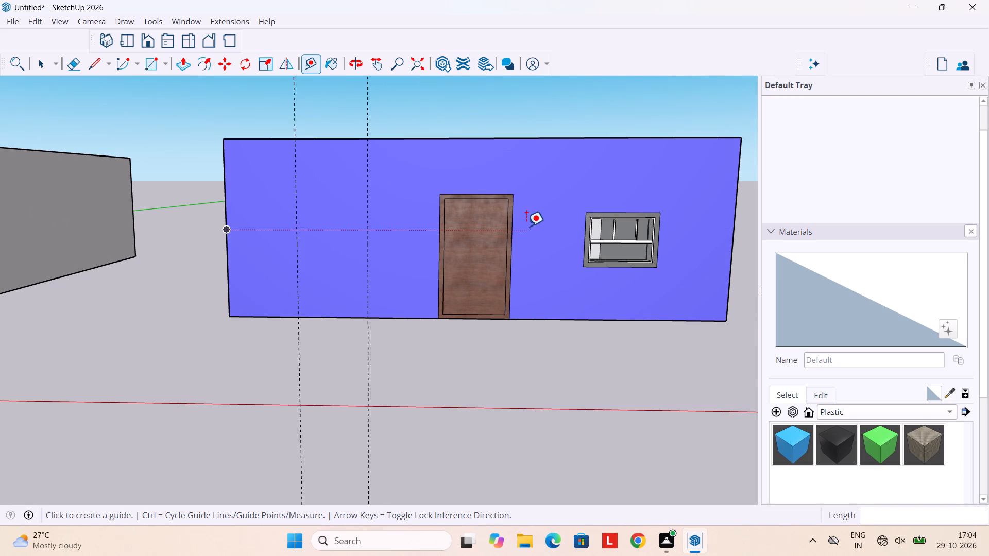
middle_click_drag(536, 231, 474, 252)
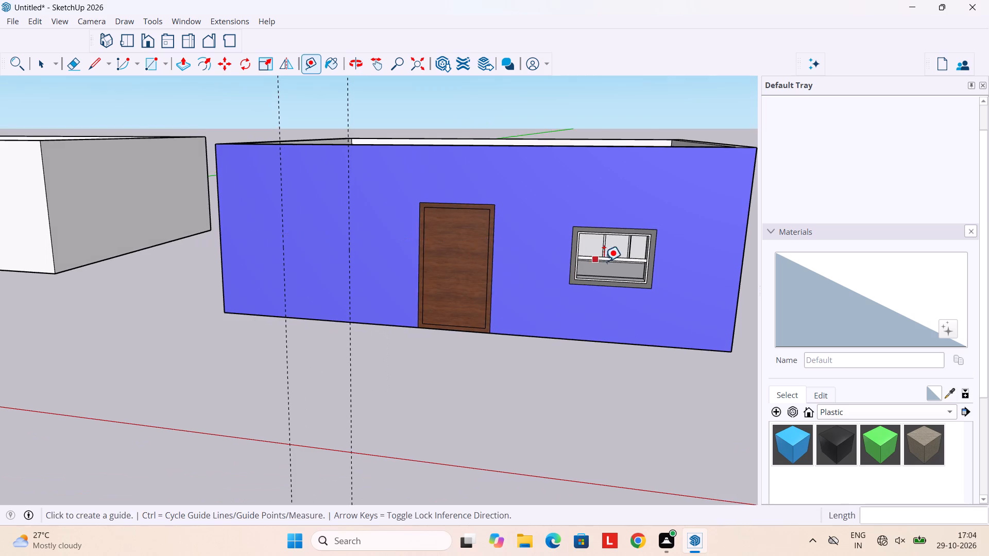
middle_click_drag(604, 262, 542, 260)
scroll(589, 272, "up", 3)
middle_click_drag(587, 266, 688, 262)
scroll(428, 259, "down", 4)
middle_click_drag(420, 259, 522, 258)
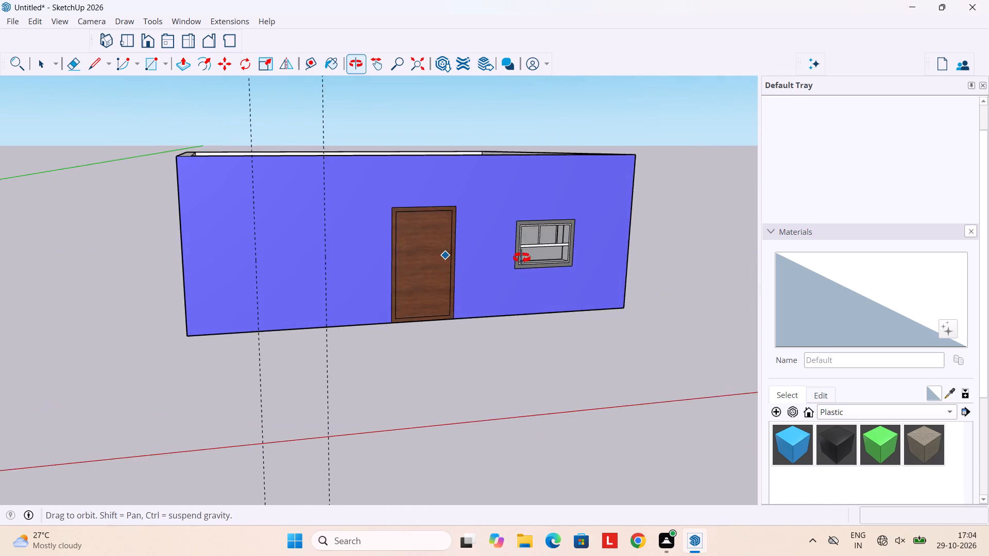
middle_click_drag(522, 258, 521, 258)
scroll(434, 268, "up", 12)
scroll(432, 257, "down", 12)
middle_click_drag(432, 257, 359, 257)
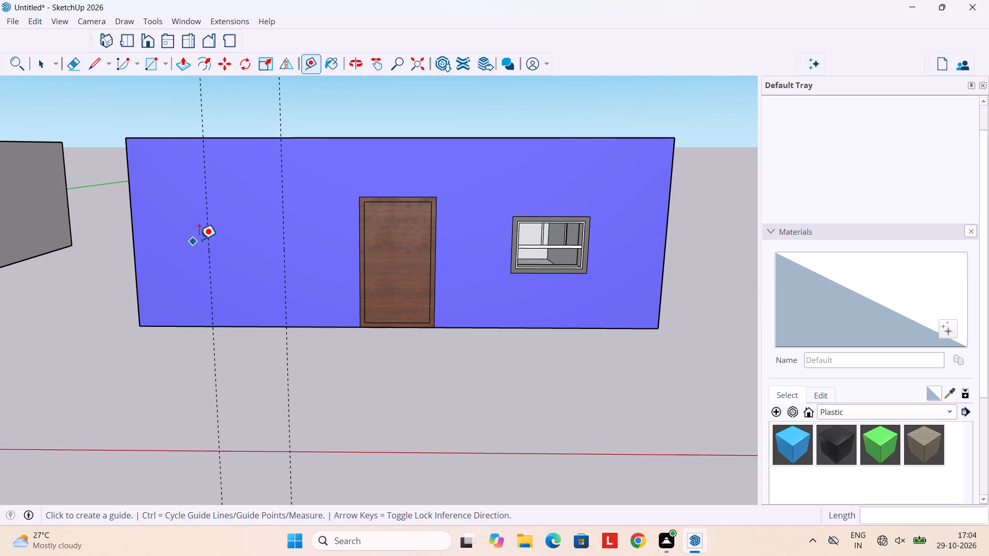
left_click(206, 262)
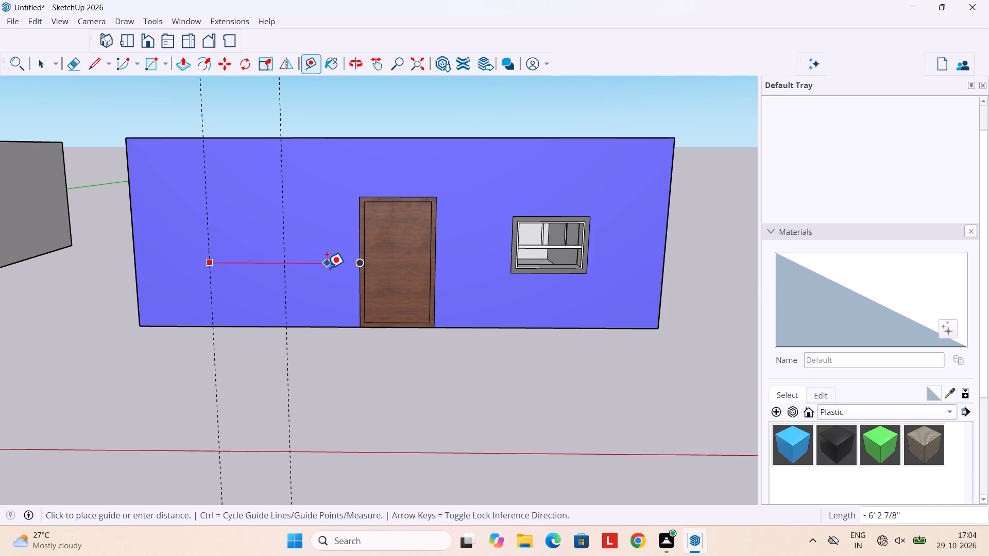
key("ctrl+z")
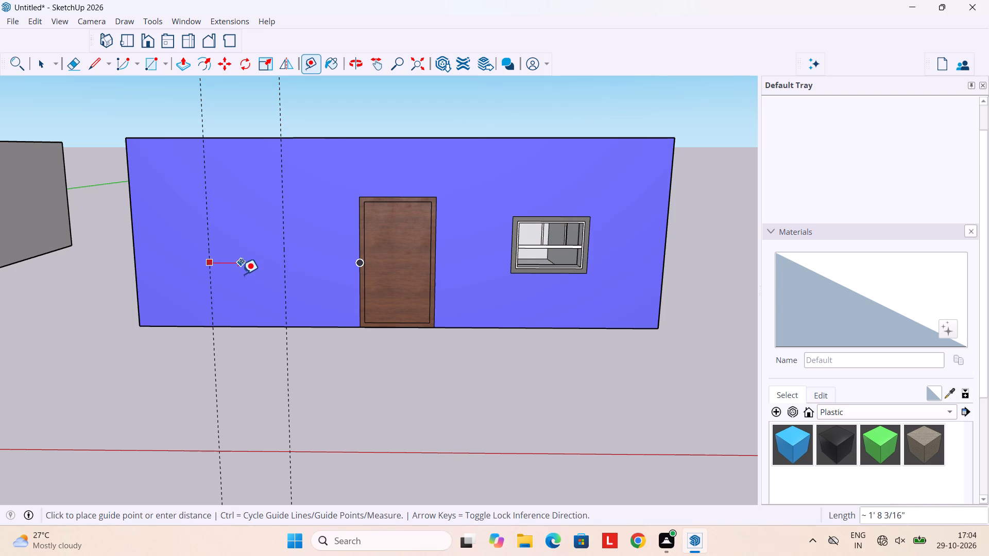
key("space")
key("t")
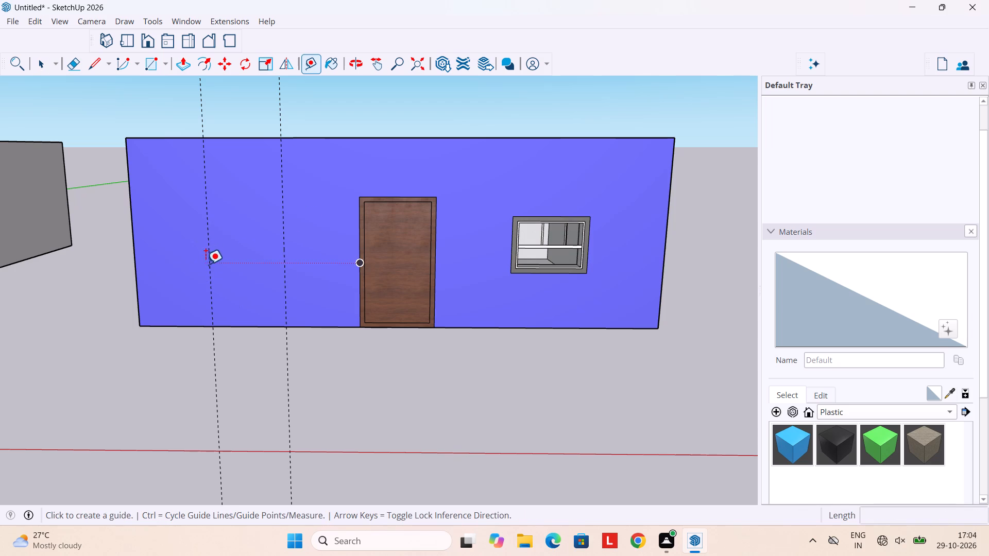
Place a vertical guide on the front wall 3' from the leftmost guide, towards the door.
scroll(260, 261, "up", 1)
middle_click_drag(260, 261, 318, 322)
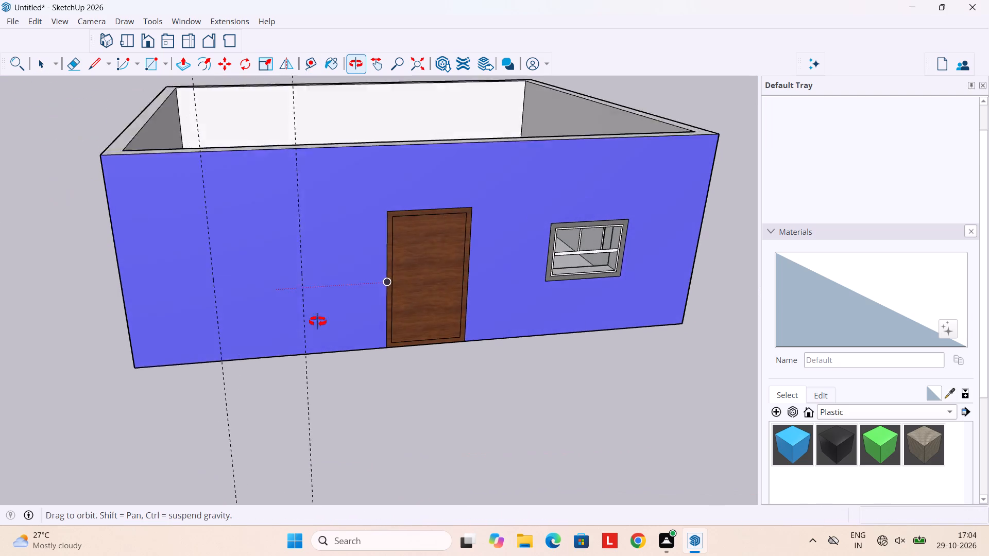
middle_click_drag(318, 322, 334, 335)
left_click(220, 271)
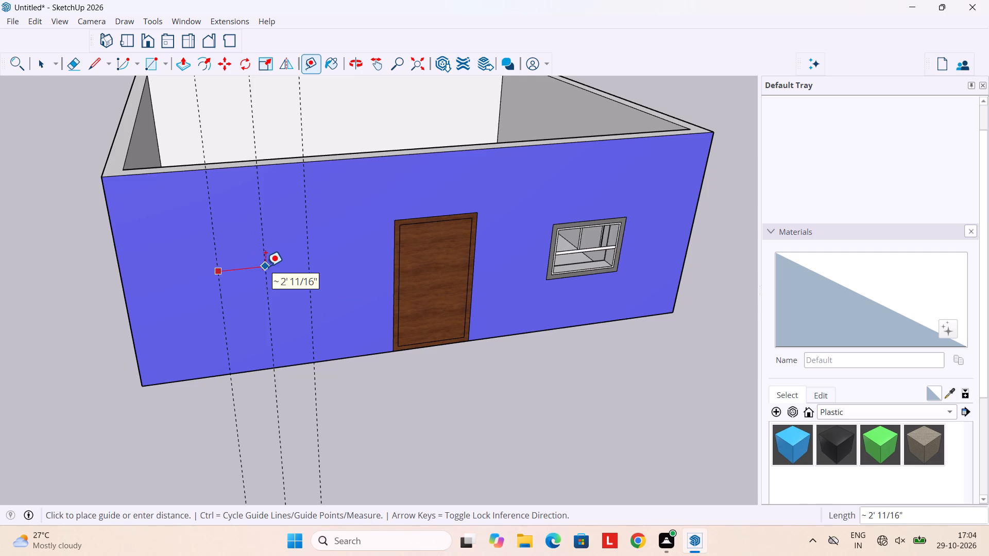
type("3'")
key("Return")
Place a horizontal guide on the front wall 3' above its bottom edge.
middle_click_drag(250, 251, 242, 207)
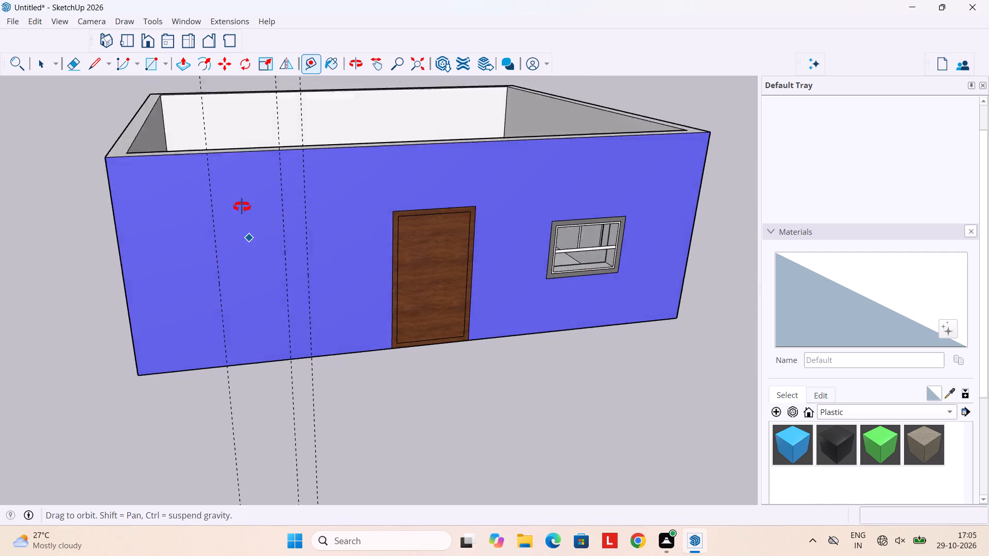
middle_click_drag(242, 207, 235, 155)
middle_click_drag(249, 180, 232, 180)
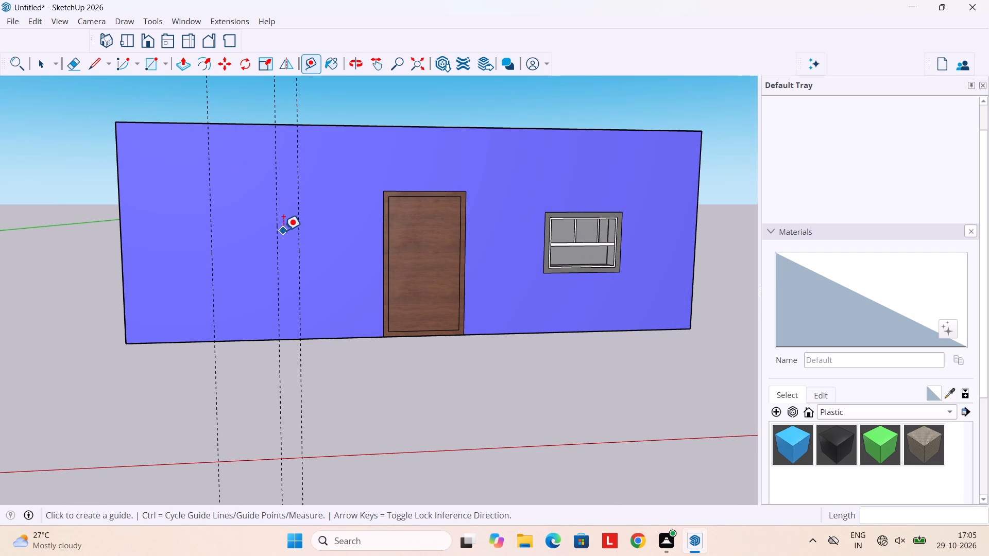
scroll(676, 242, "up", 3)
scroll(505, 224, "down", 4)
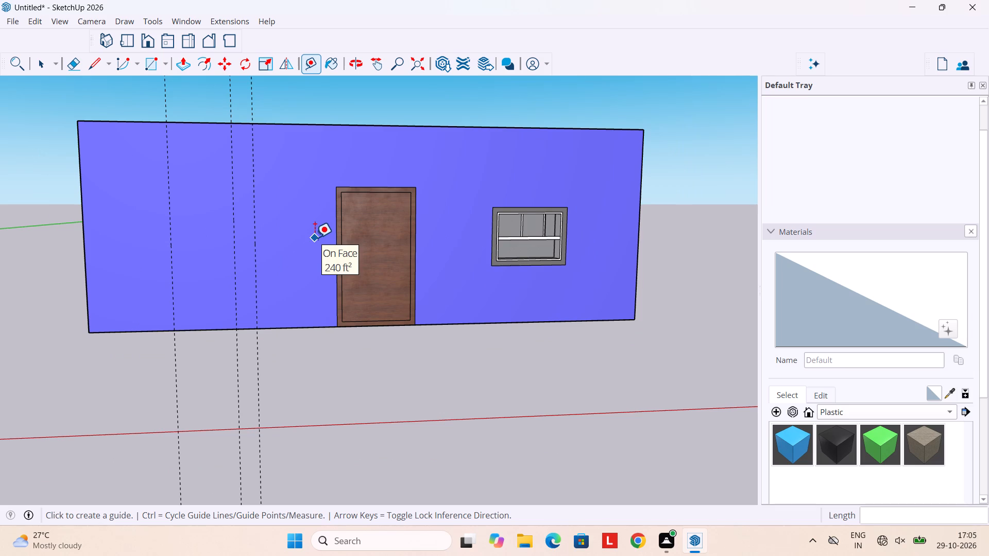
middle_click_drag(318, 240, 275, 248)
middle_click_drag(274, 248, 356, 259)
scroll(320, 253, "down", 4)
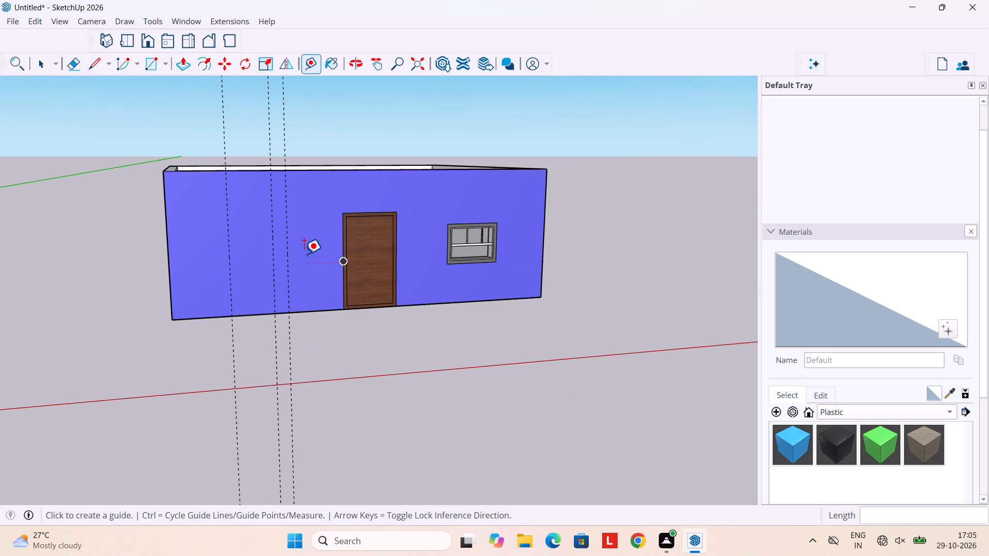
scroll(292, 256, "up", 4)
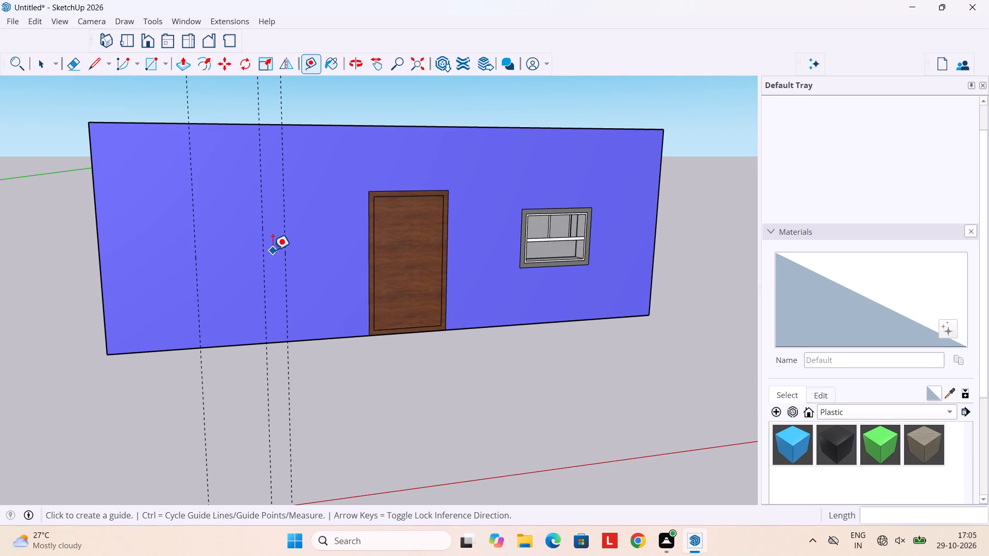
left_click(314, 340)
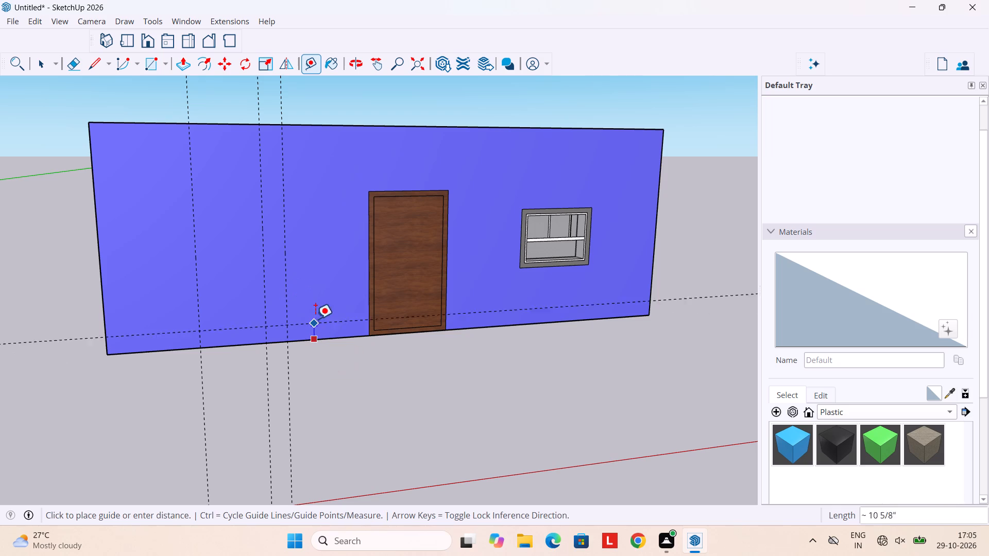
type("3'")
key("Return")
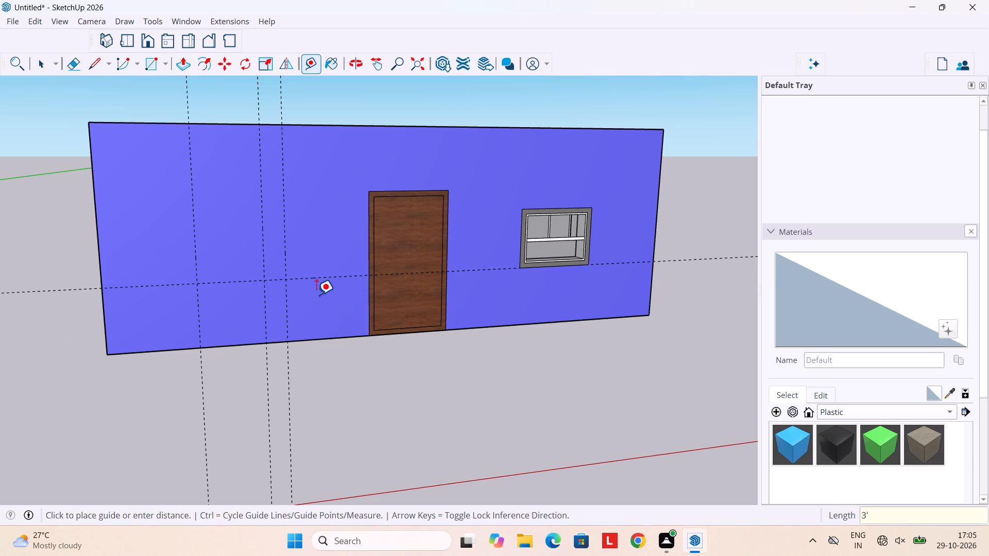
Place a second horizontal guide on the front wall 3' above the first one.
left_click(326, 280)
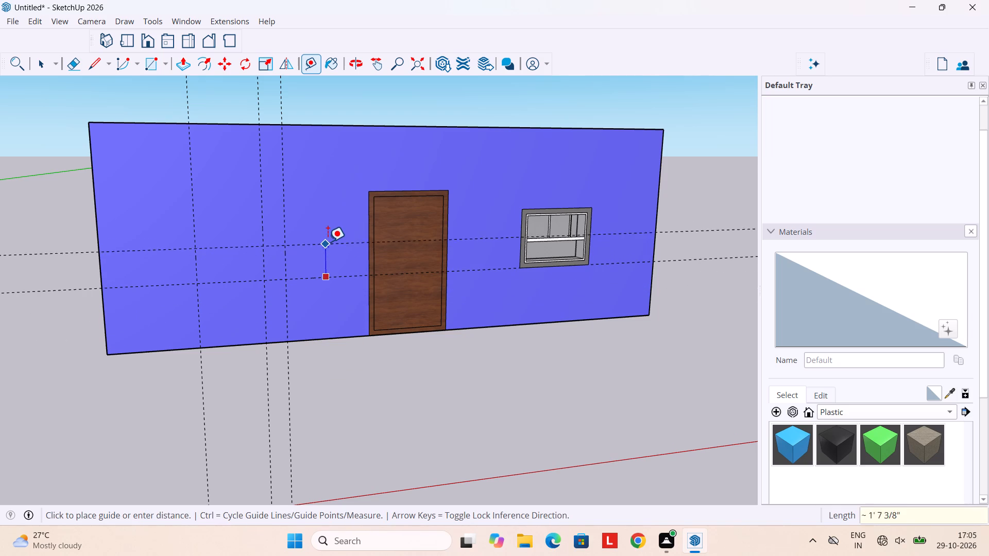
type("3'")
key("Return")
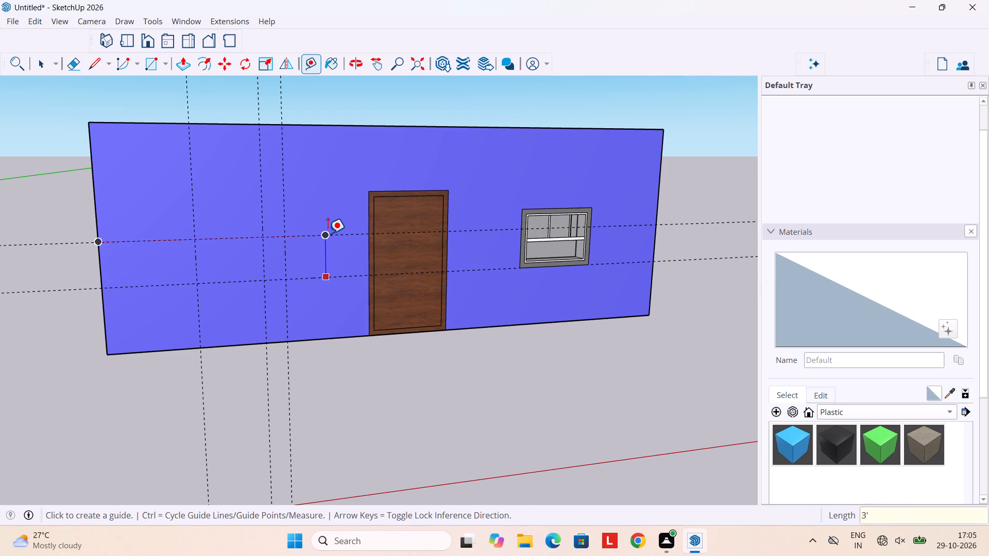
key("space")
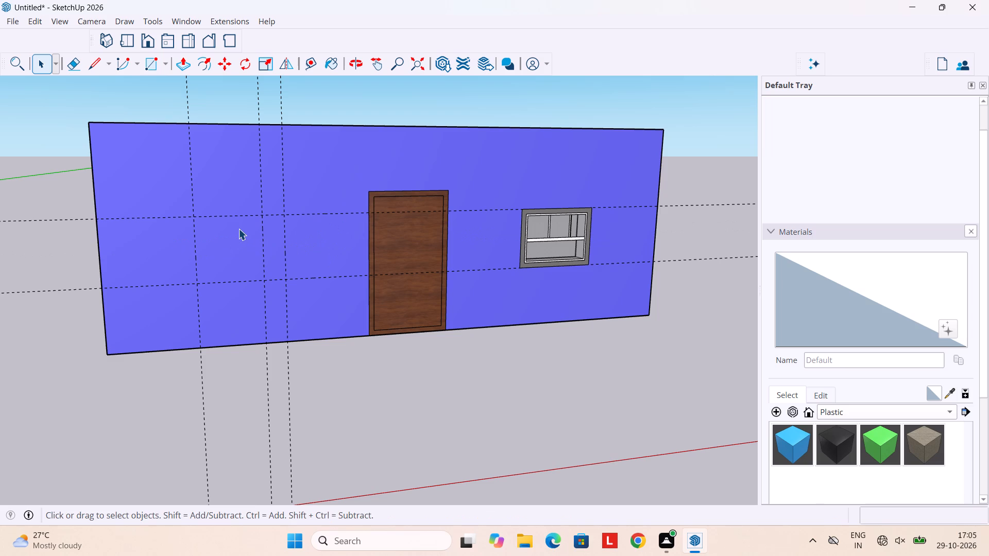
Draw the second window rectangle on the front wall between the guides, 3' high and about 4' 3" wide.
key("r")
left_click(200, 283)
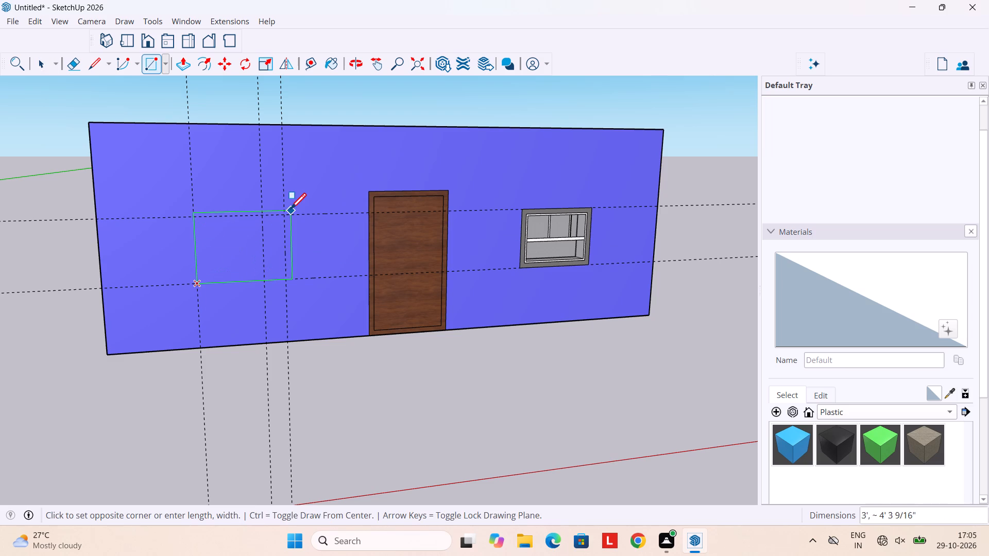
left_click(289, 211)
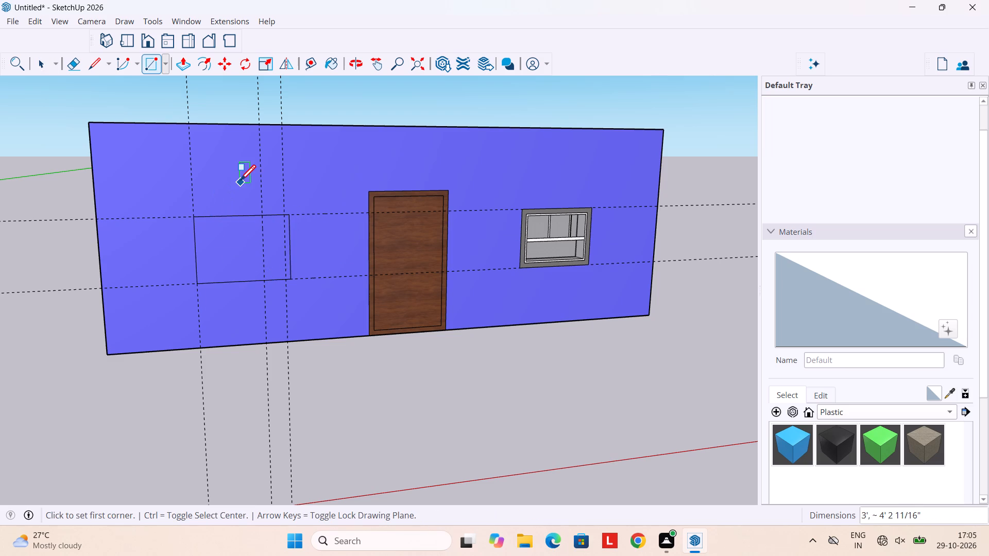
Delete all construction guides from the model.
left_click(37, 22)
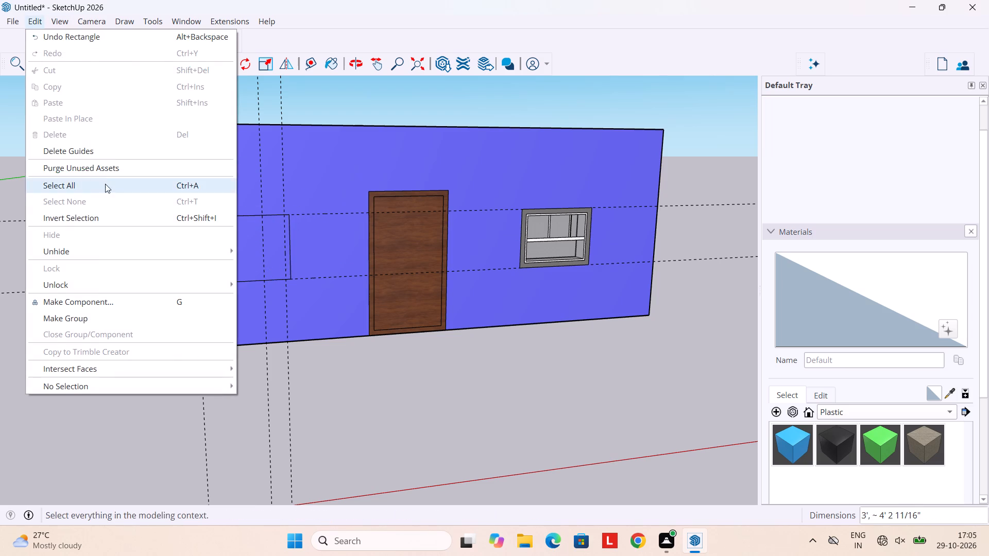
left_click(114, 157)
Offset the new window rectangle inward by 3" to outline its frame.
scroll(207, 215, "up", 2)
scroll(261, 222, "up", 2)
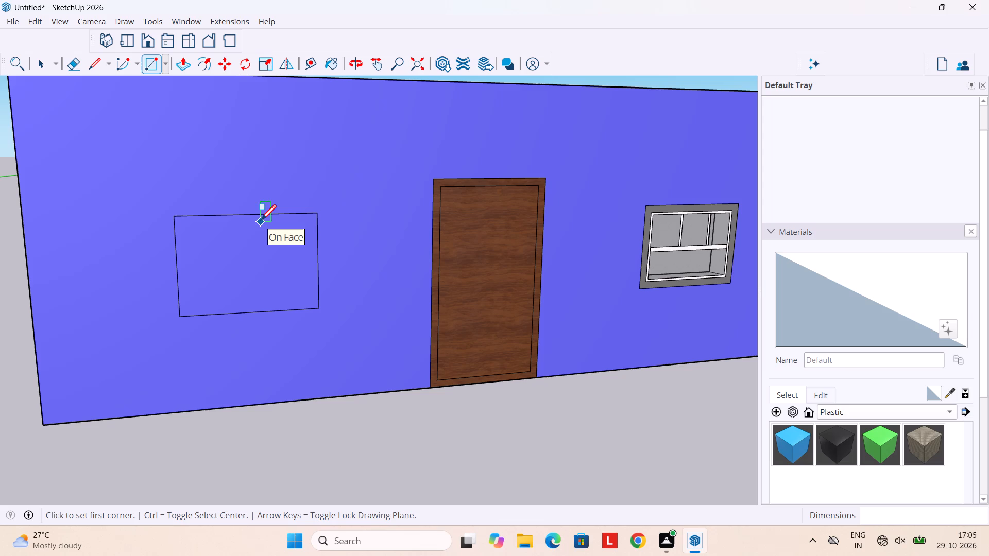
key("f")
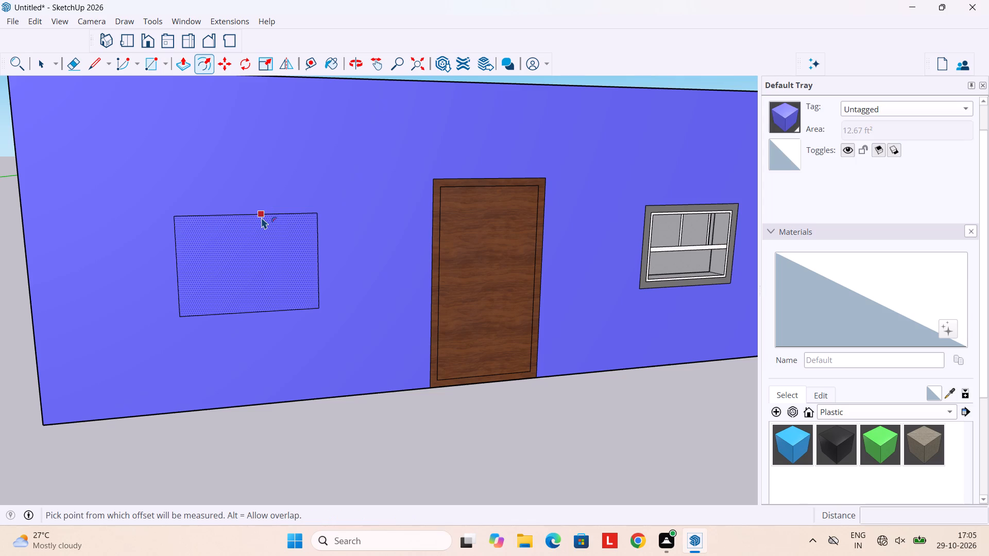
left_click(261, 217)
type("3\"")
key("Return")
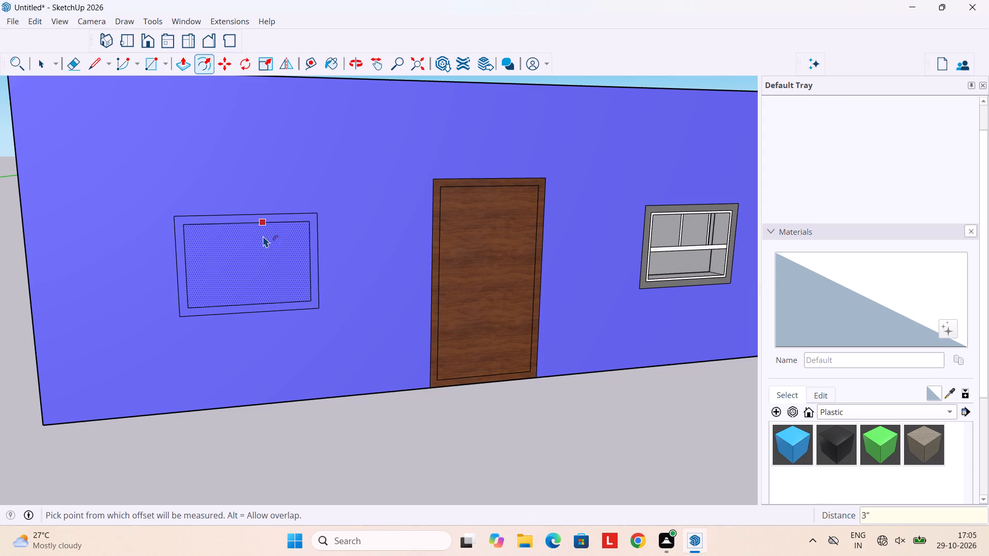
Push the inner window face 9" through the wall to cut the opening.
key("p")
left_click(259, 266)
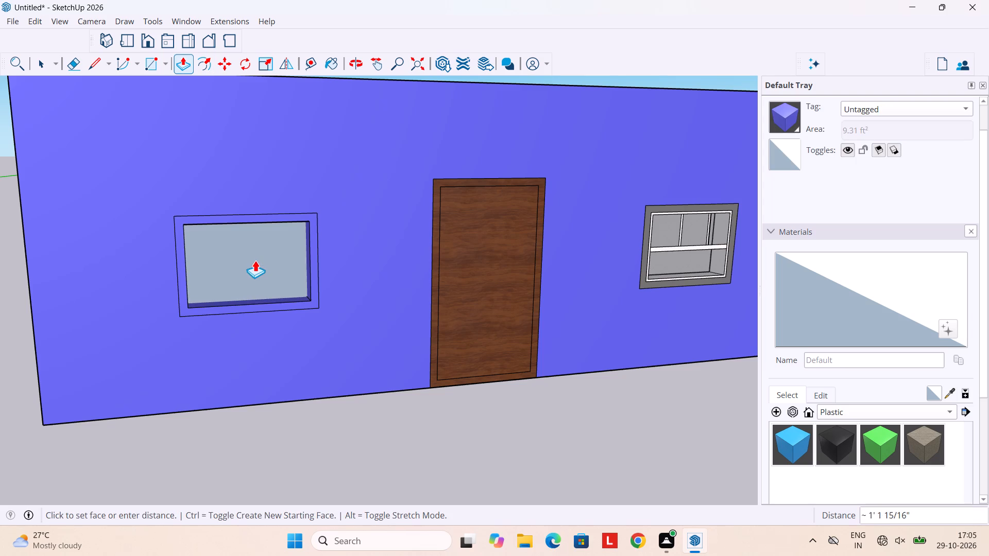
scroll(251, 254, "up", 1)
middle_click_drag(250, 254, 219, 229)
left_click(206, 223)
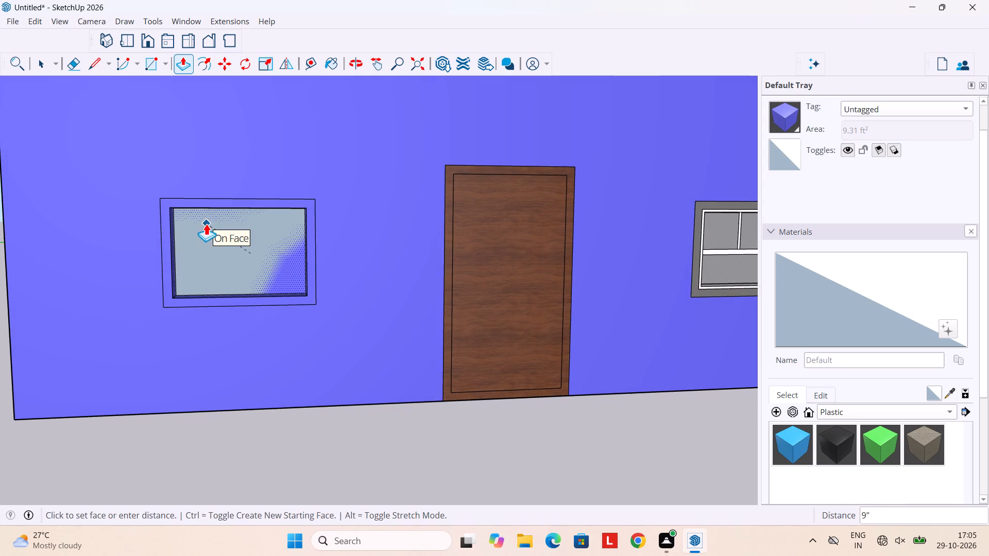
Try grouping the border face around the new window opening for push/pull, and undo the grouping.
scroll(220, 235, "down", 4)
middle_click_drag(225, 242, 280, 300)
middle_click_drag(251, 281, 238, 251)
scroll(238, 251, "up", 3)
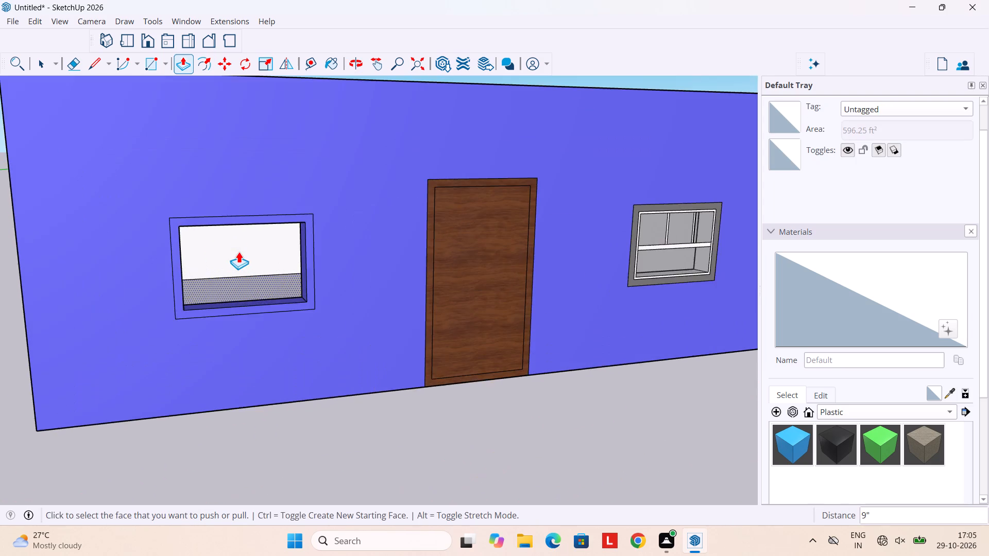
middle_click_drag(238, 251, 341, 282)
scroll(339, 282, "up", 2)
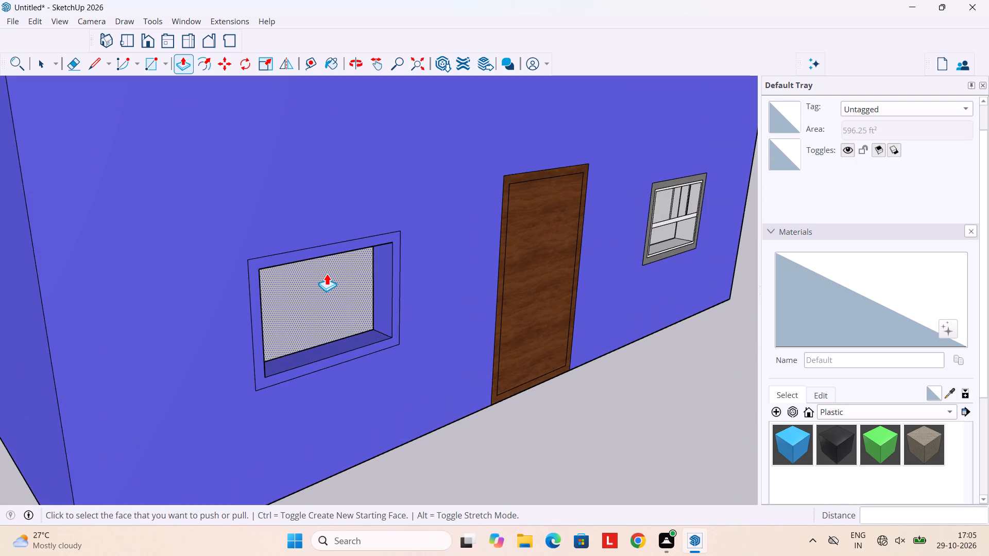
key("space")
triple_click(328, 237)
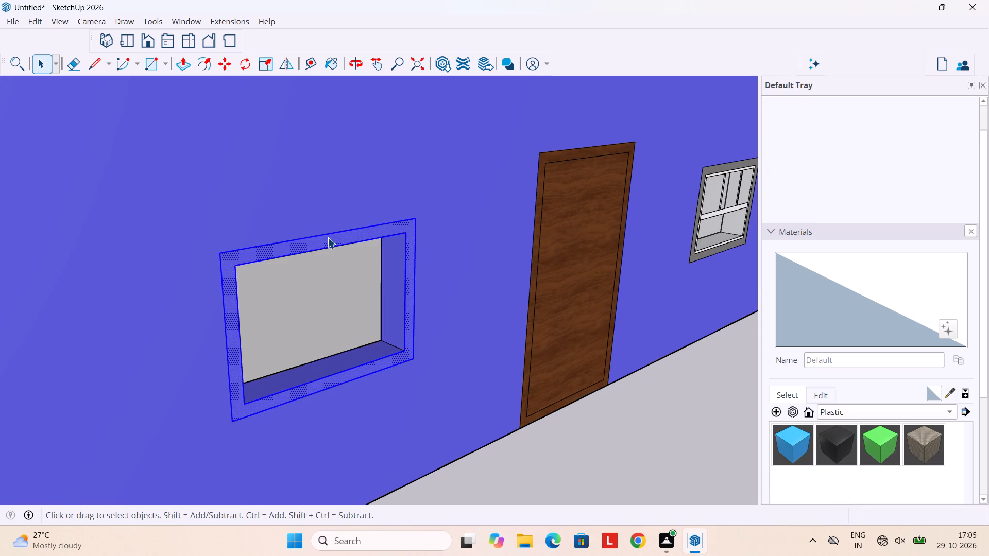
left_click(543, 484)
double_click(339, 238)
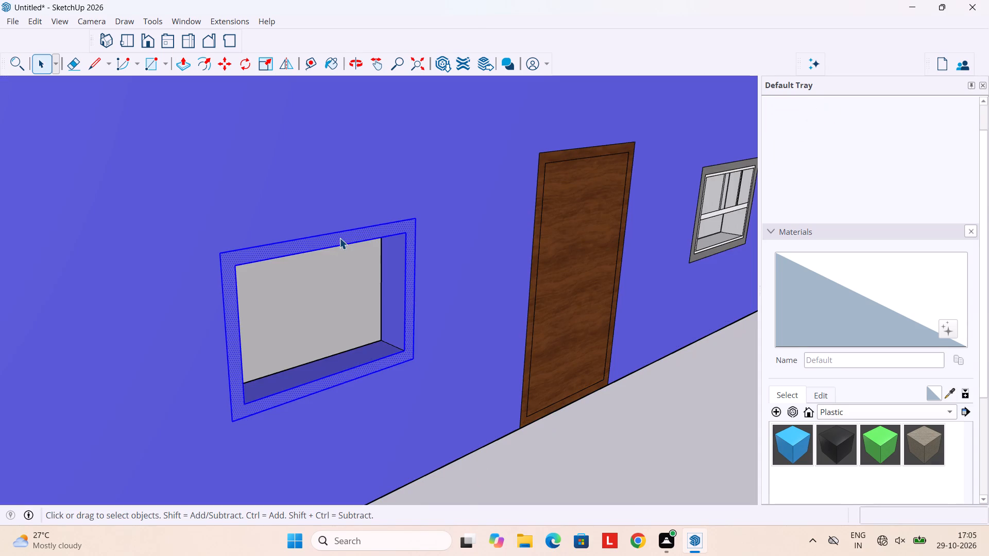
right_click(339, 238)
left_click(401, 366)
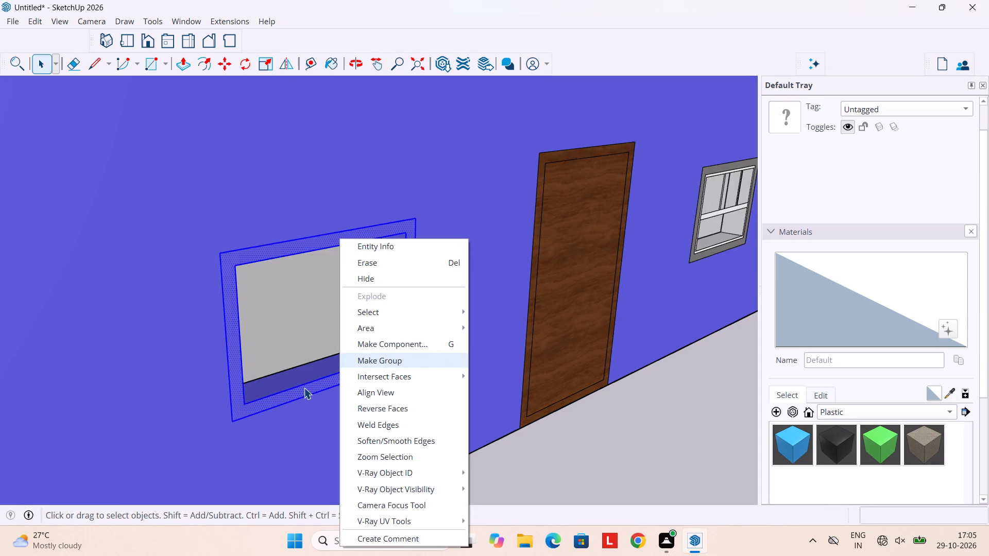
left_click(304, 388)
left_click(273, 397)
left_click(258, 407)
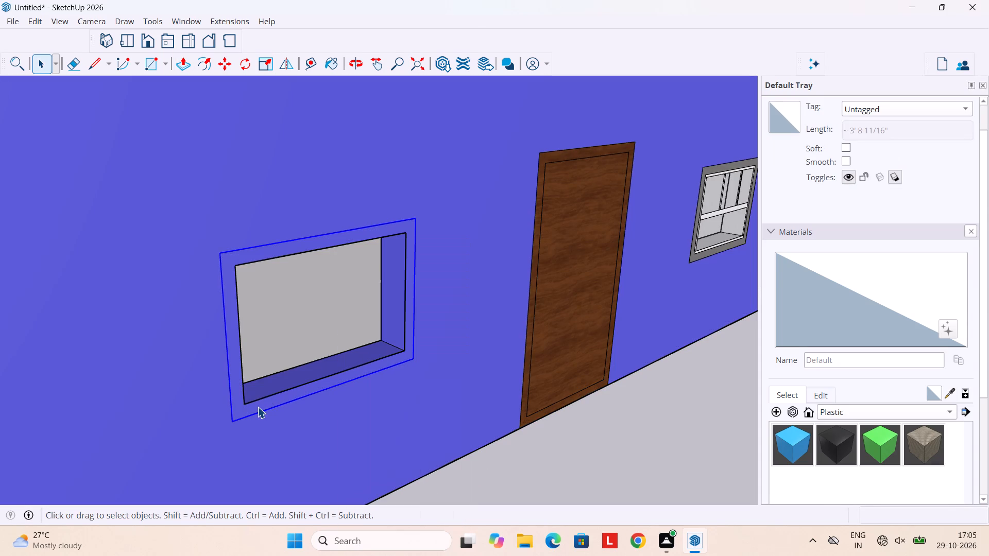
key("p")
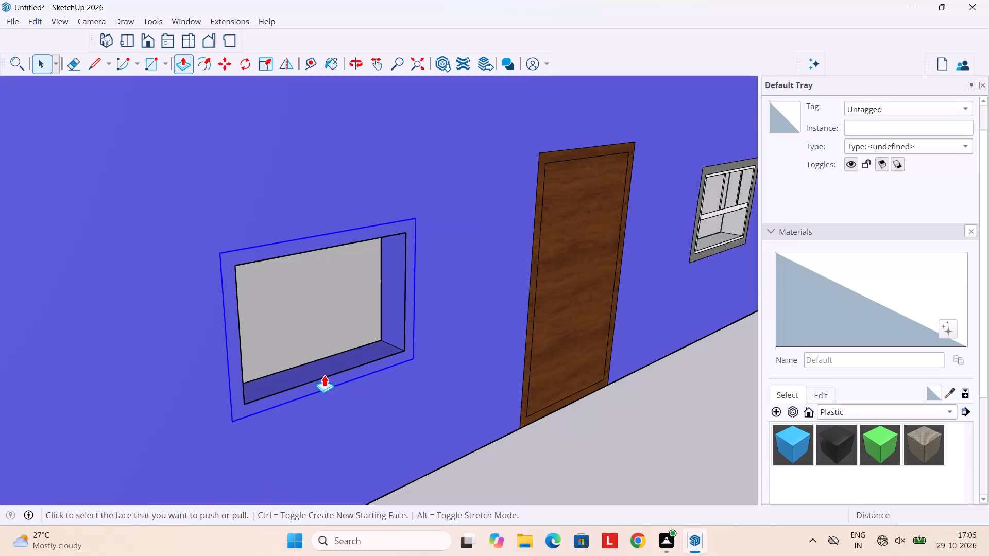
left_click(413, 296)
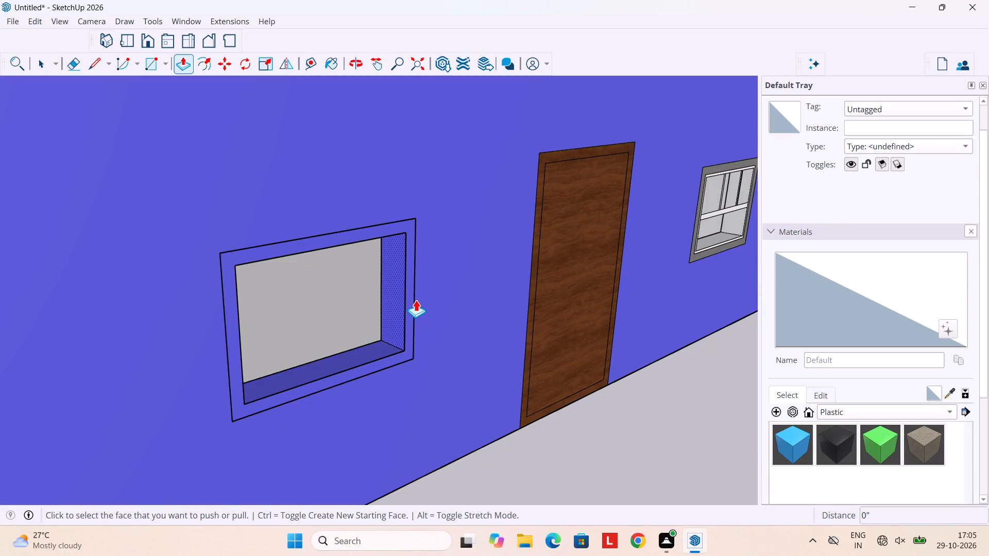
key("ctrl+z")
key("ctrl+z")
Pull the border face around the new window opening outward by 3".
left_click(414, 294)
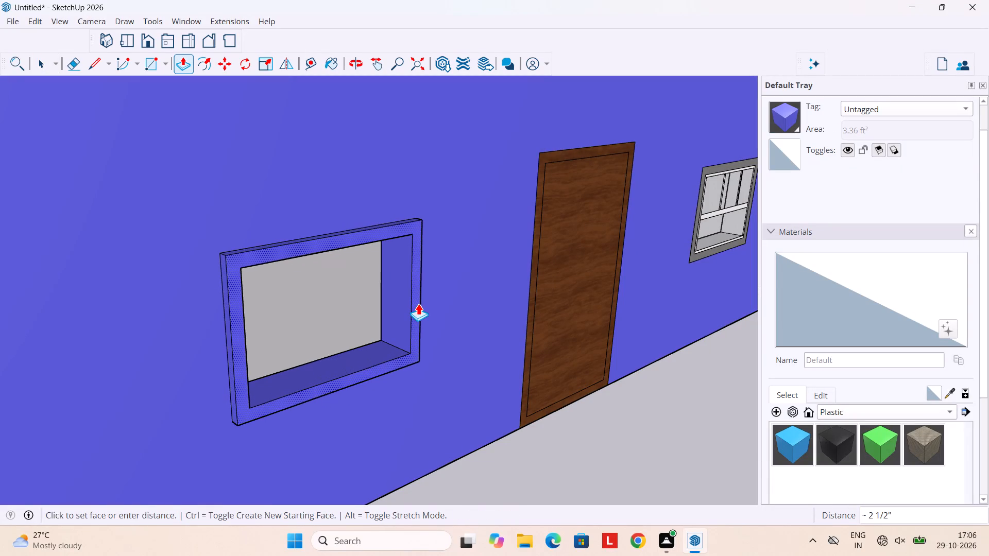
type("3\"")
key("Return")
Examine the raised window frame and the front facade from several angles.
scroll(418, 303, "up", 1)
middle_click_drag(418, 303, 453, 288)
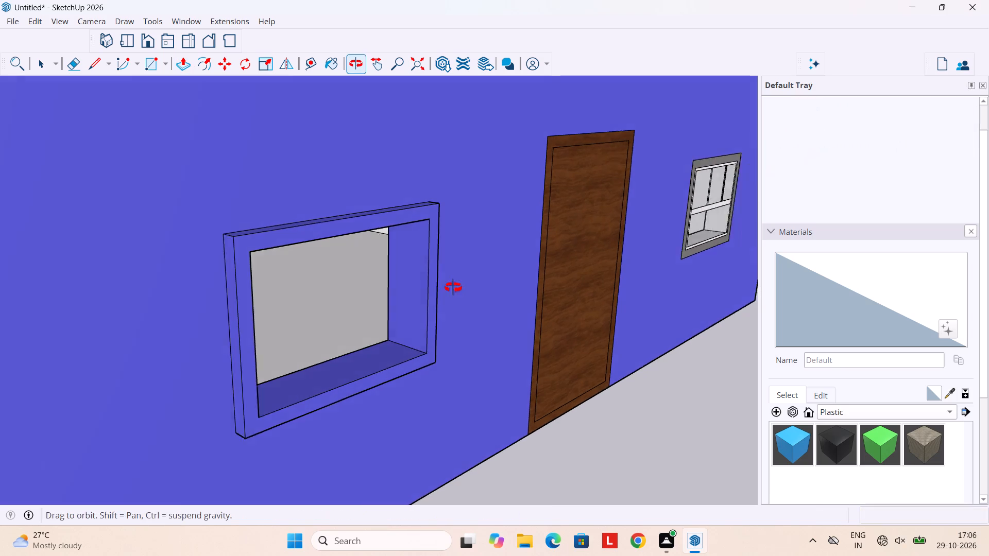
middle_click_drag(453, 288, 456, 288)
scroll(455, 289, "down", 3)
middle_click_drag(452, 291, 355, 290)
scroll(284, 305, "down", 3)
middle_click_drag(282, 306, 363, 310)
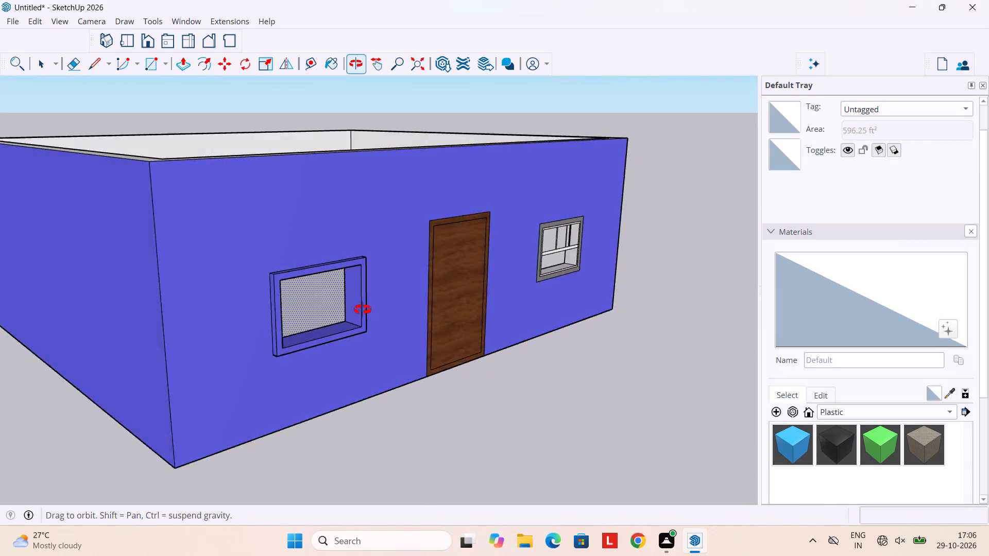
middle_click_drag(363, 310, 413, 314)
scroll(394, 312, "up", 2)
middle_click_drag(371, 290, 315, 302)
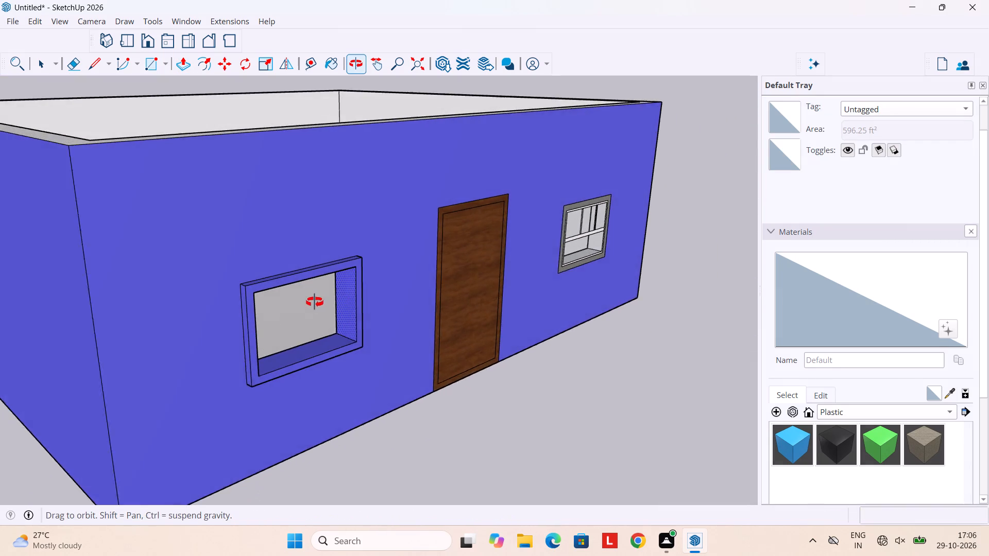
middle_click_drag(315, 302, 308, 303)
scroll(308, 303, "up", 1)
middle_click_drag(308, 303, 368, 302)
scroll(407, 308, "up", 2)
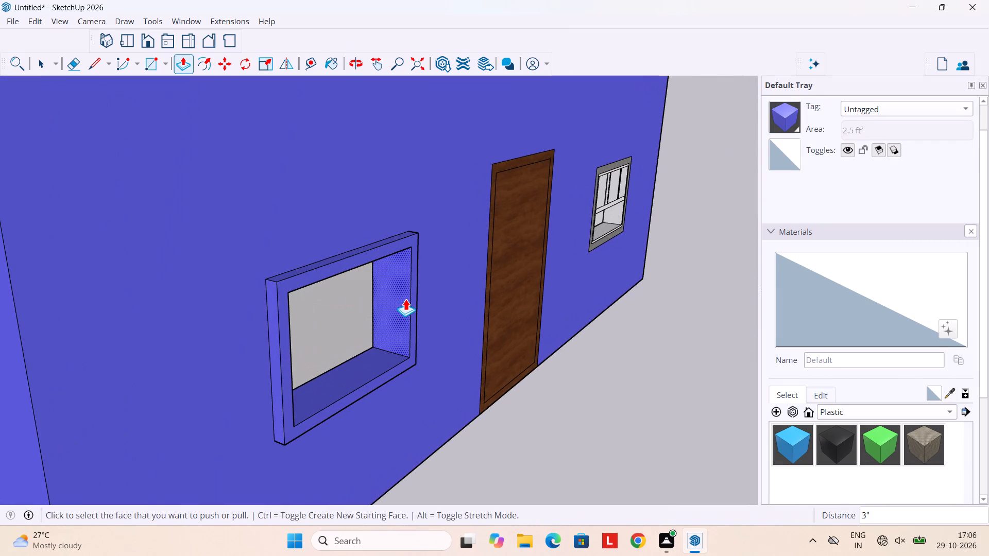
middle_click_drag(405, 299, 379, 310)
scroll(379, 310, "up", 1)
scroll(258, 273, "up", 2)
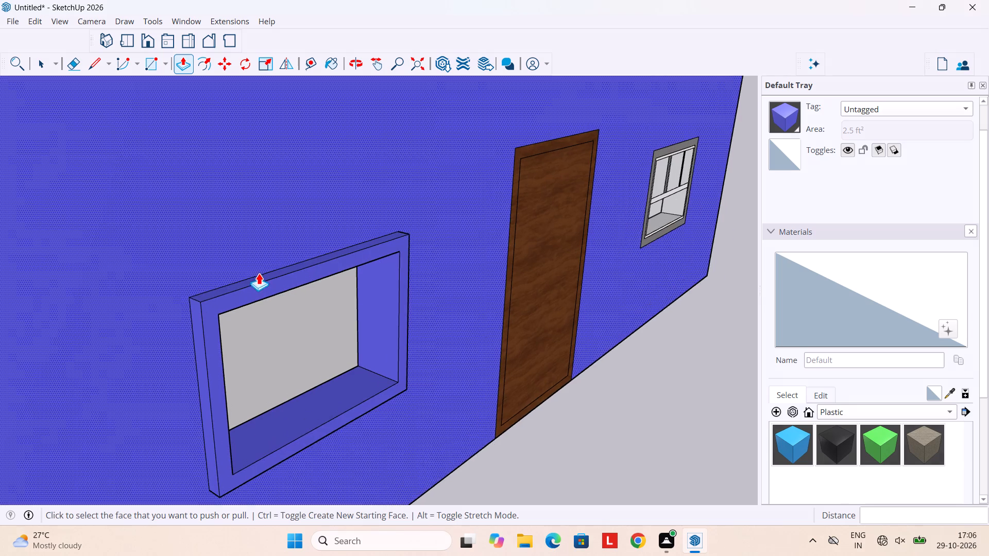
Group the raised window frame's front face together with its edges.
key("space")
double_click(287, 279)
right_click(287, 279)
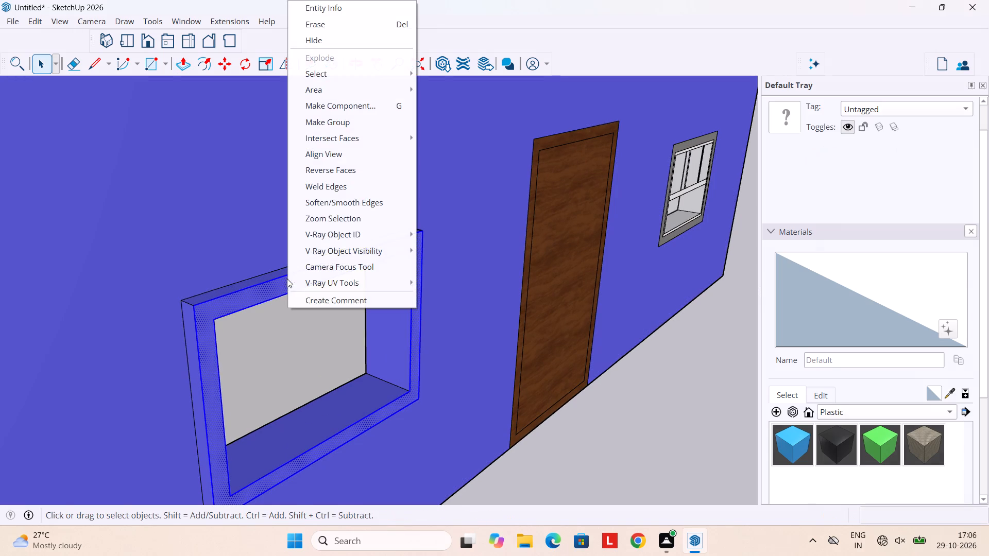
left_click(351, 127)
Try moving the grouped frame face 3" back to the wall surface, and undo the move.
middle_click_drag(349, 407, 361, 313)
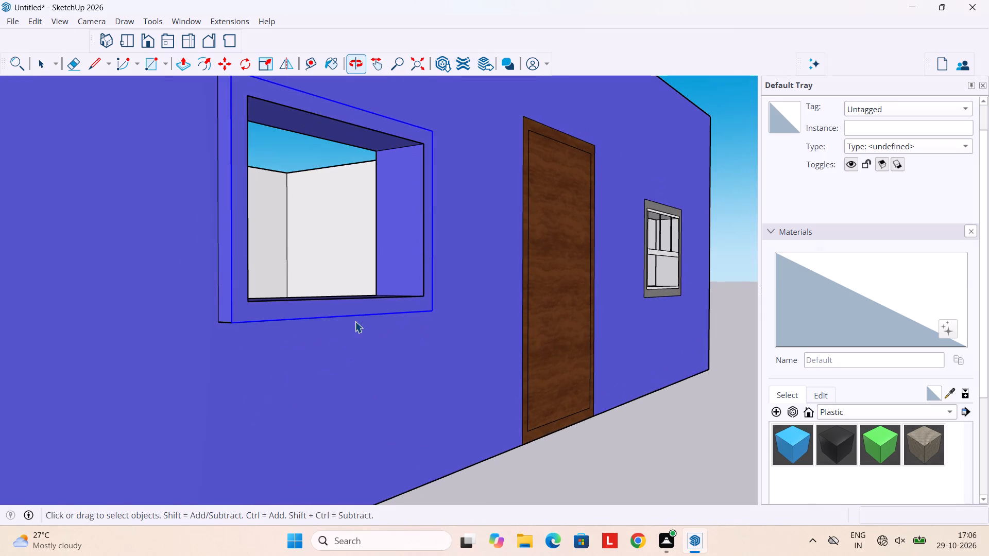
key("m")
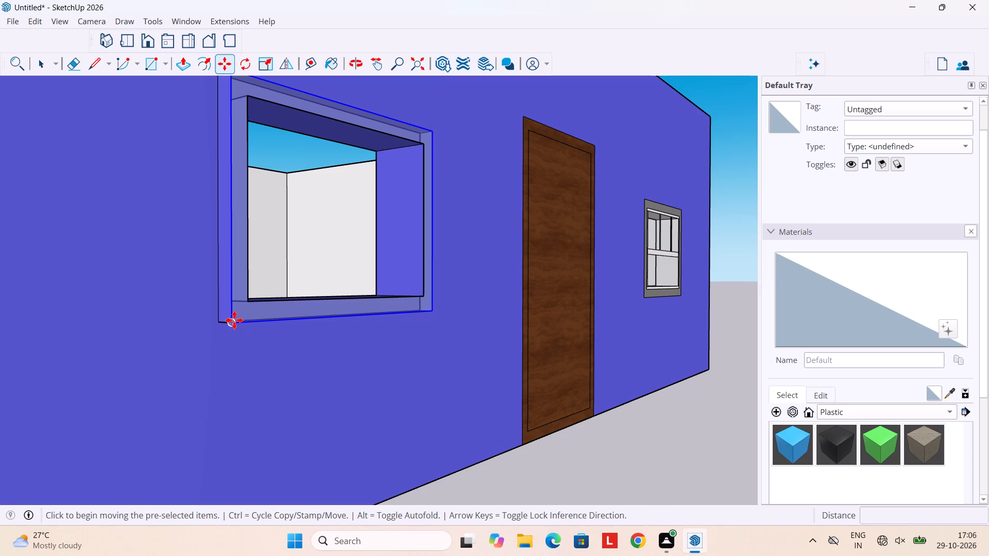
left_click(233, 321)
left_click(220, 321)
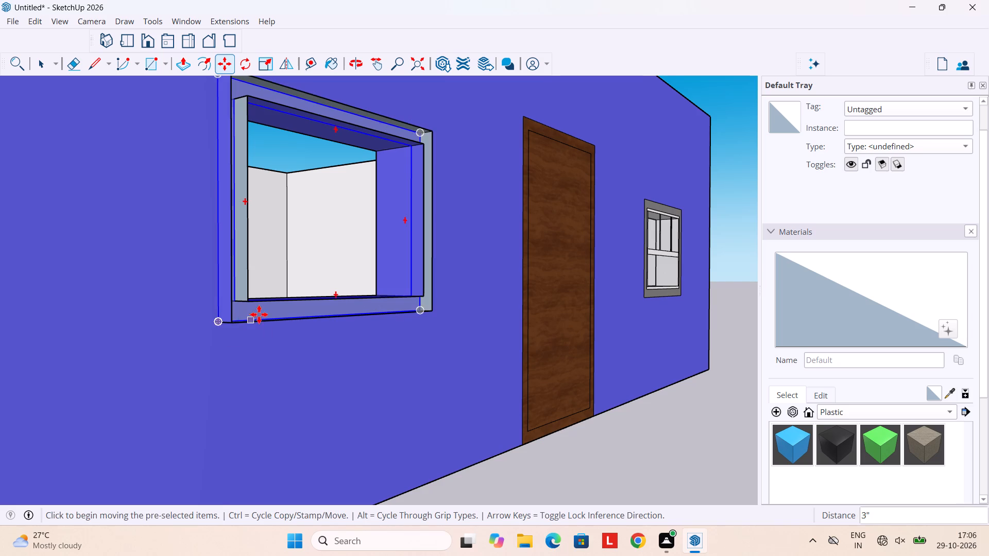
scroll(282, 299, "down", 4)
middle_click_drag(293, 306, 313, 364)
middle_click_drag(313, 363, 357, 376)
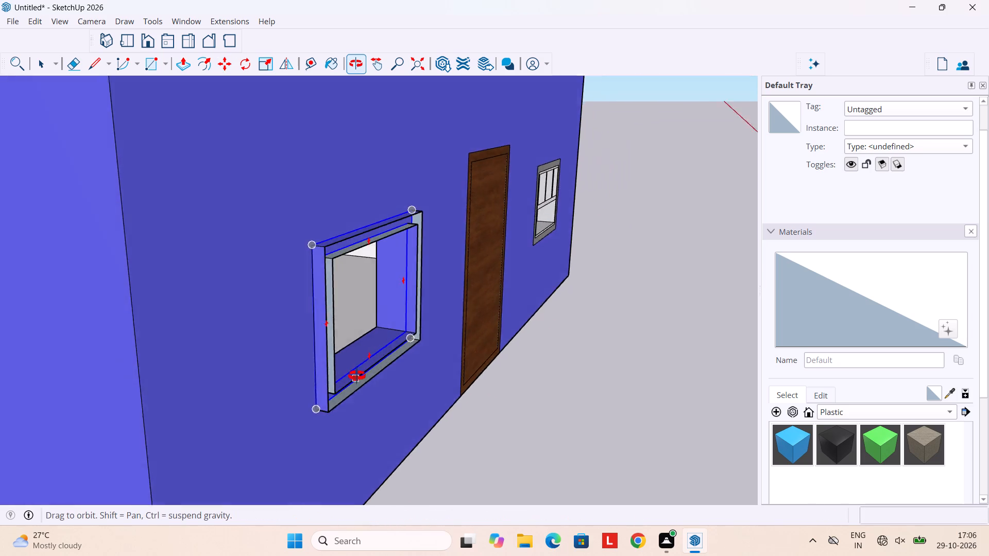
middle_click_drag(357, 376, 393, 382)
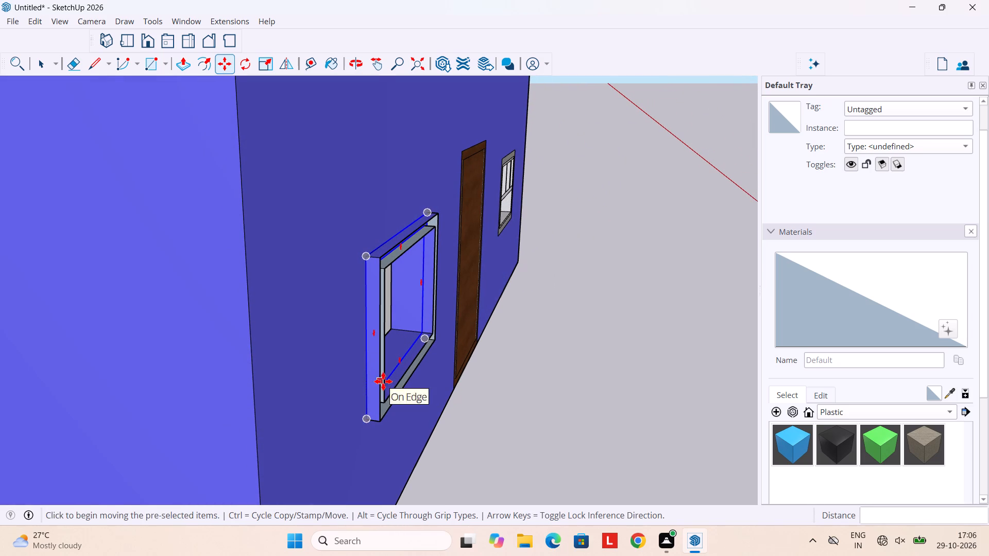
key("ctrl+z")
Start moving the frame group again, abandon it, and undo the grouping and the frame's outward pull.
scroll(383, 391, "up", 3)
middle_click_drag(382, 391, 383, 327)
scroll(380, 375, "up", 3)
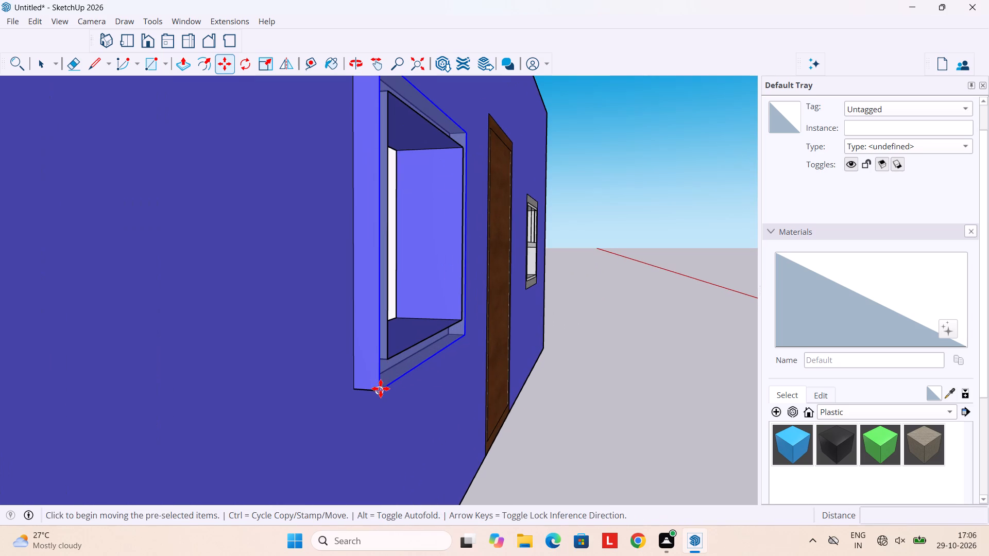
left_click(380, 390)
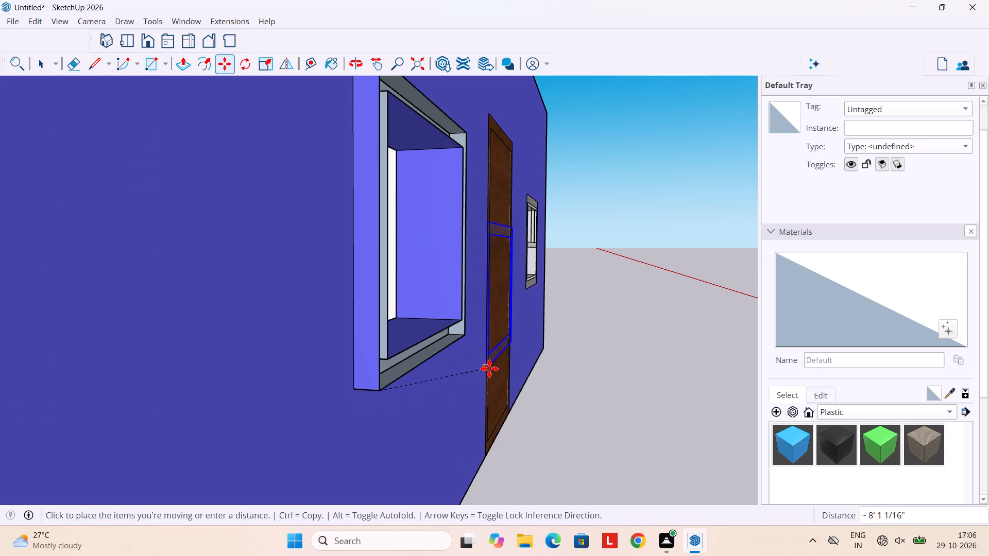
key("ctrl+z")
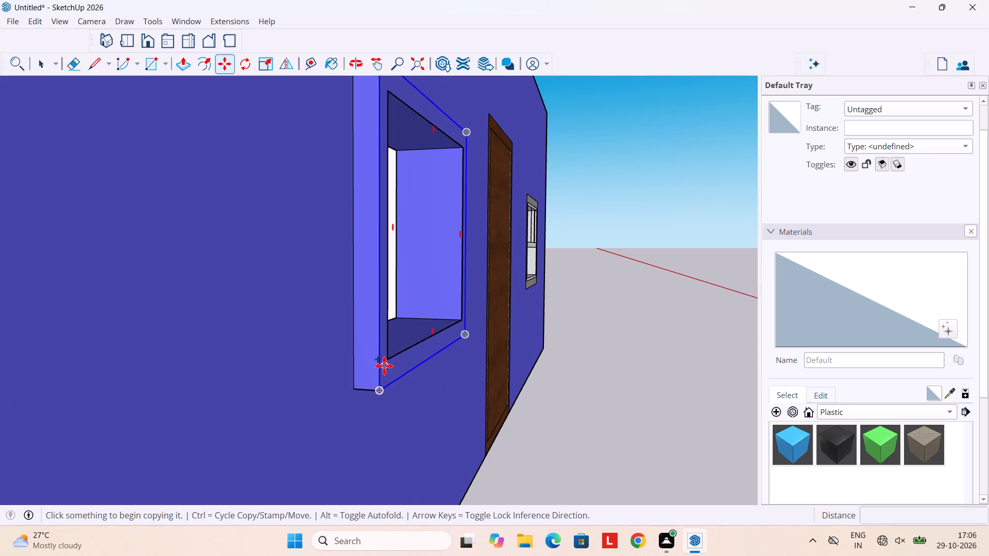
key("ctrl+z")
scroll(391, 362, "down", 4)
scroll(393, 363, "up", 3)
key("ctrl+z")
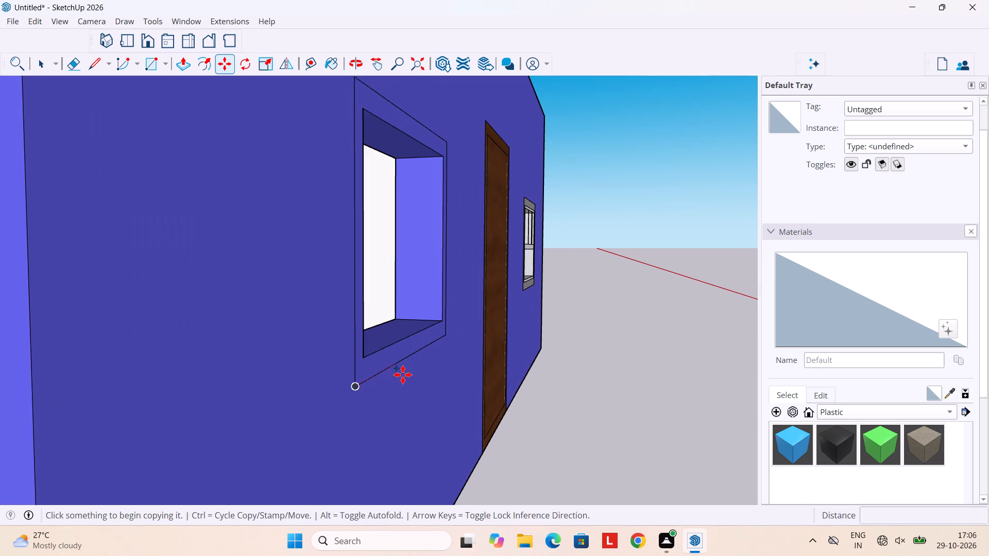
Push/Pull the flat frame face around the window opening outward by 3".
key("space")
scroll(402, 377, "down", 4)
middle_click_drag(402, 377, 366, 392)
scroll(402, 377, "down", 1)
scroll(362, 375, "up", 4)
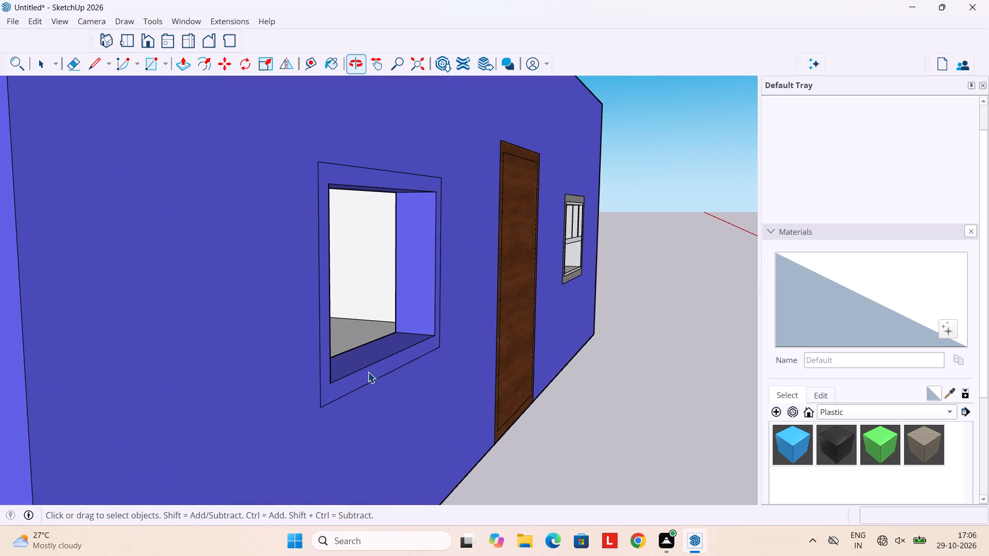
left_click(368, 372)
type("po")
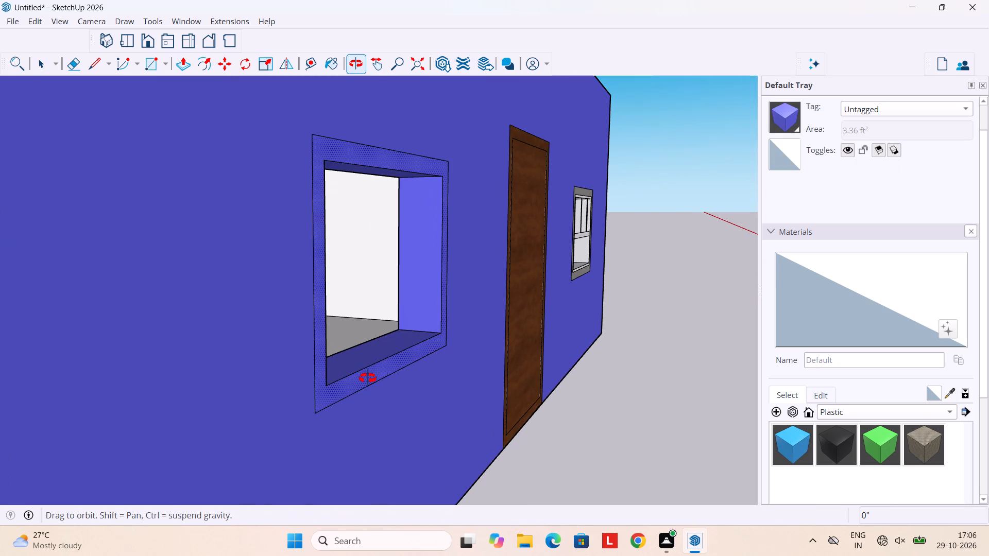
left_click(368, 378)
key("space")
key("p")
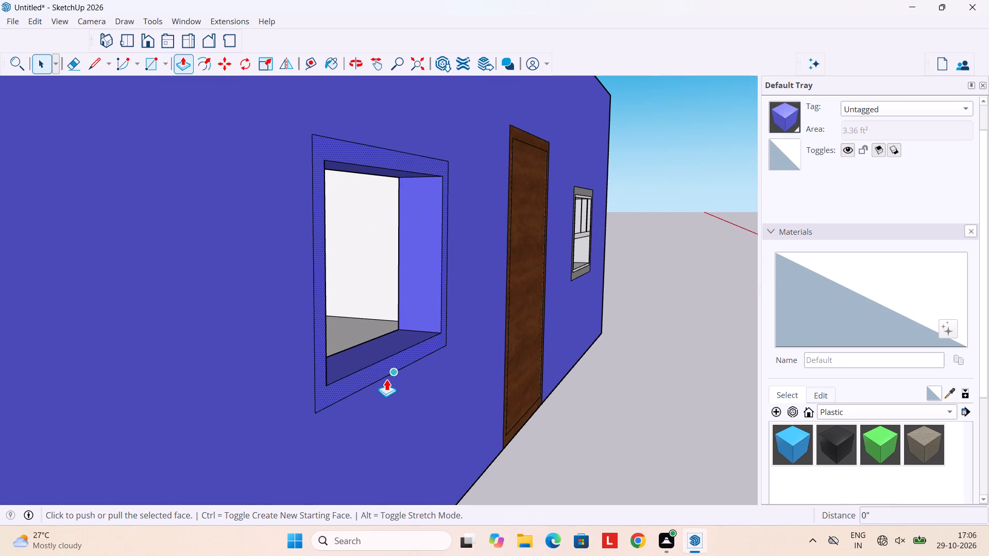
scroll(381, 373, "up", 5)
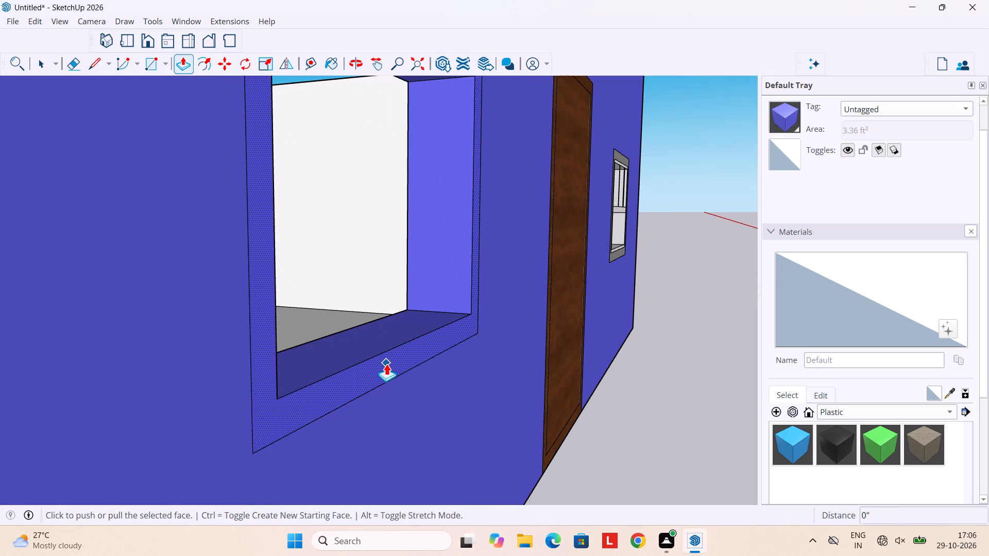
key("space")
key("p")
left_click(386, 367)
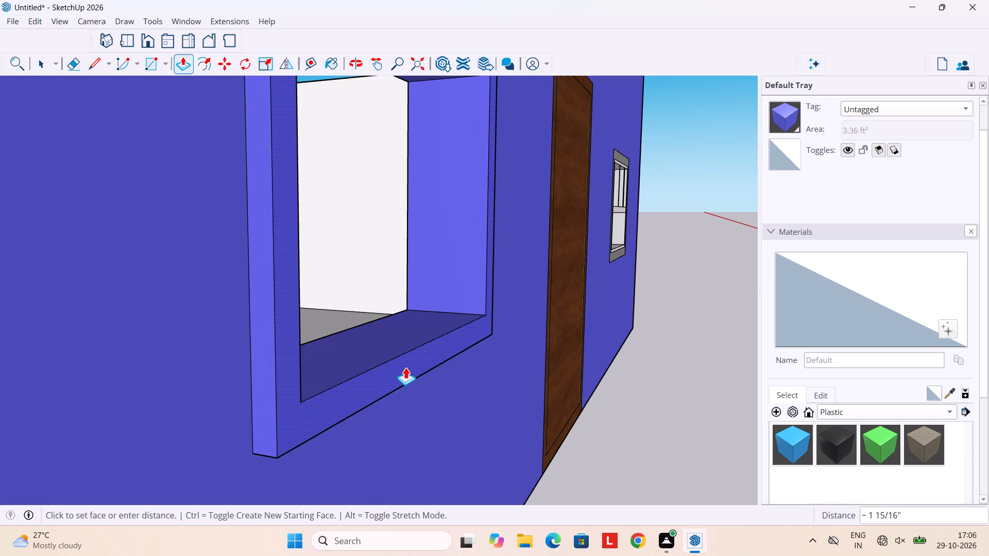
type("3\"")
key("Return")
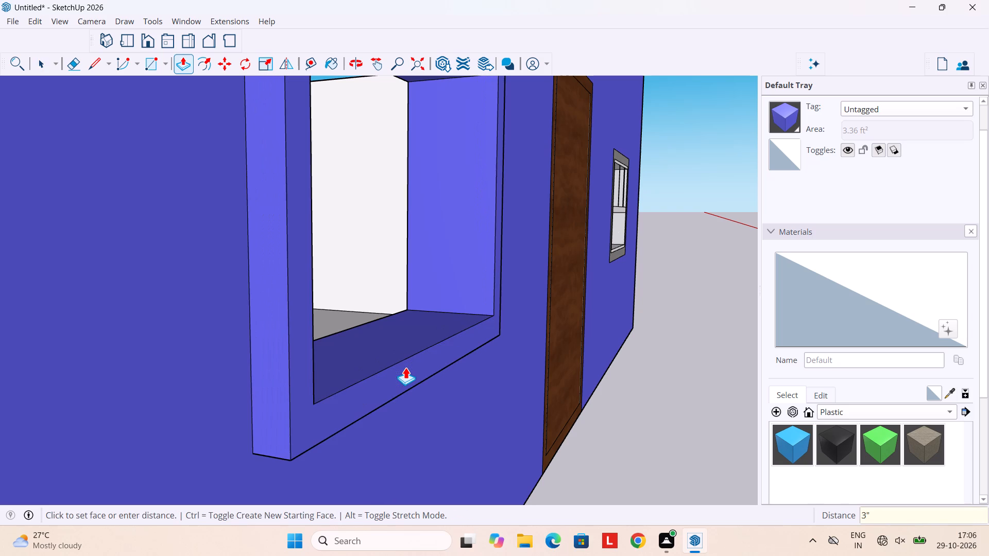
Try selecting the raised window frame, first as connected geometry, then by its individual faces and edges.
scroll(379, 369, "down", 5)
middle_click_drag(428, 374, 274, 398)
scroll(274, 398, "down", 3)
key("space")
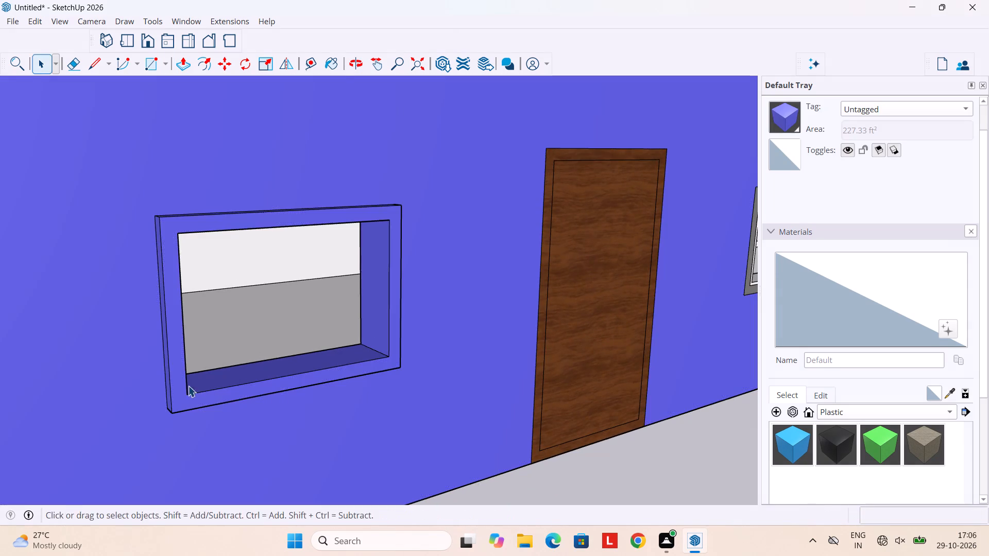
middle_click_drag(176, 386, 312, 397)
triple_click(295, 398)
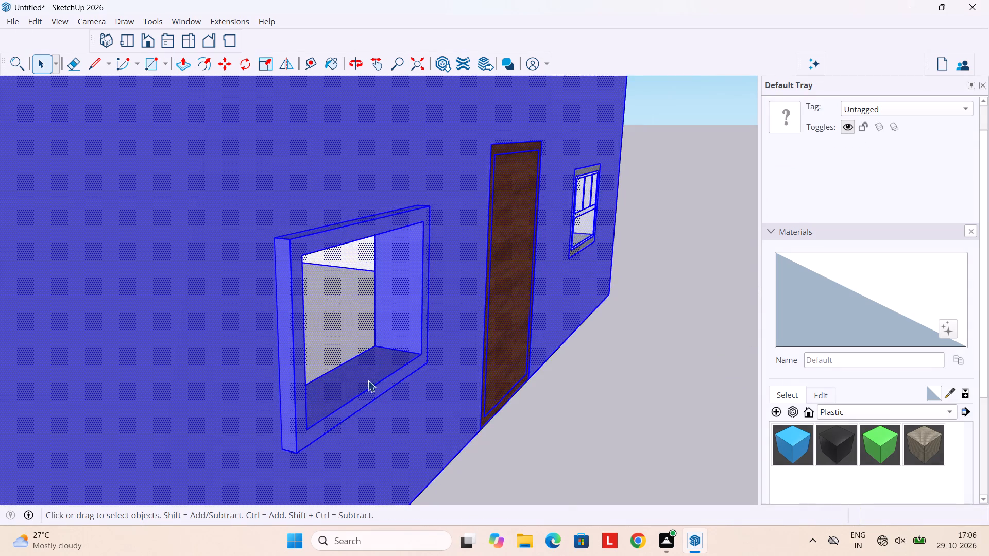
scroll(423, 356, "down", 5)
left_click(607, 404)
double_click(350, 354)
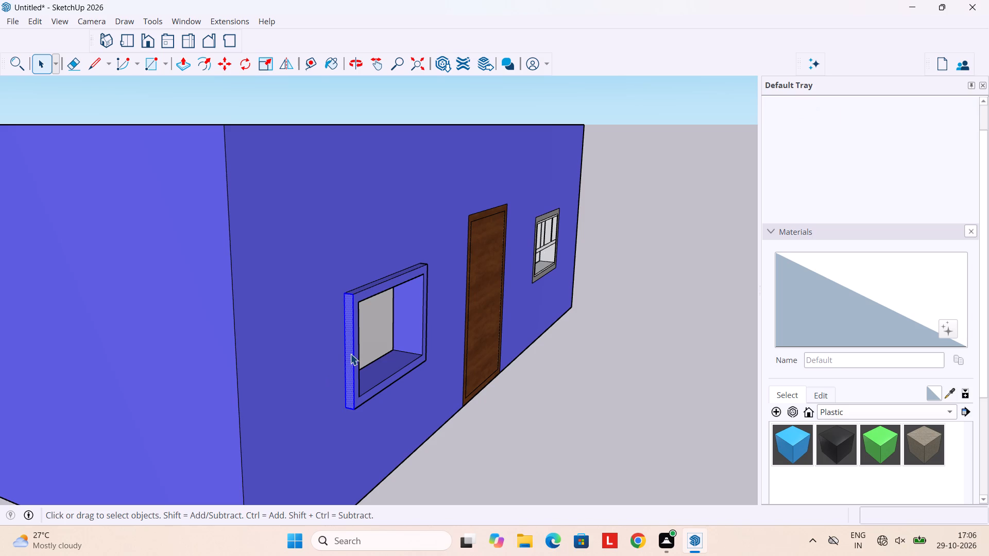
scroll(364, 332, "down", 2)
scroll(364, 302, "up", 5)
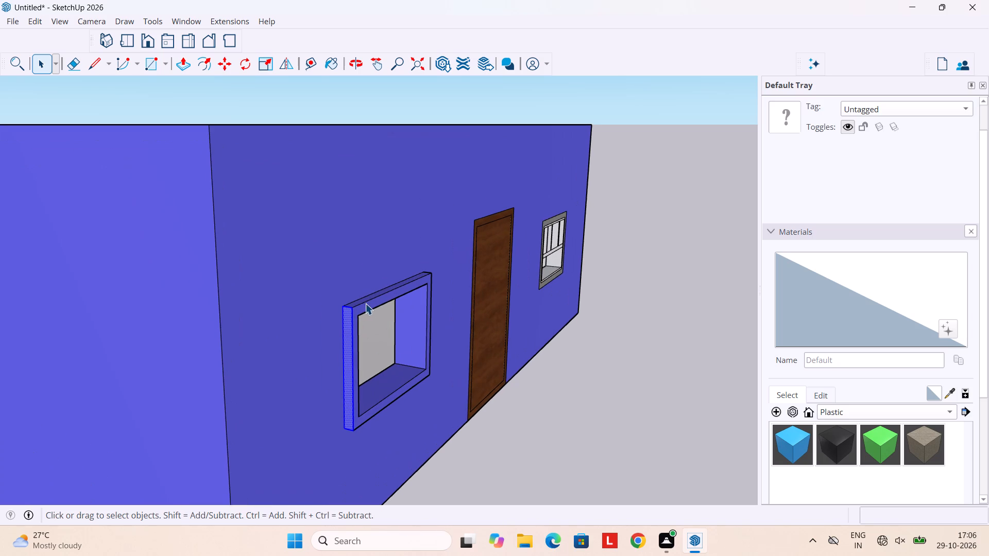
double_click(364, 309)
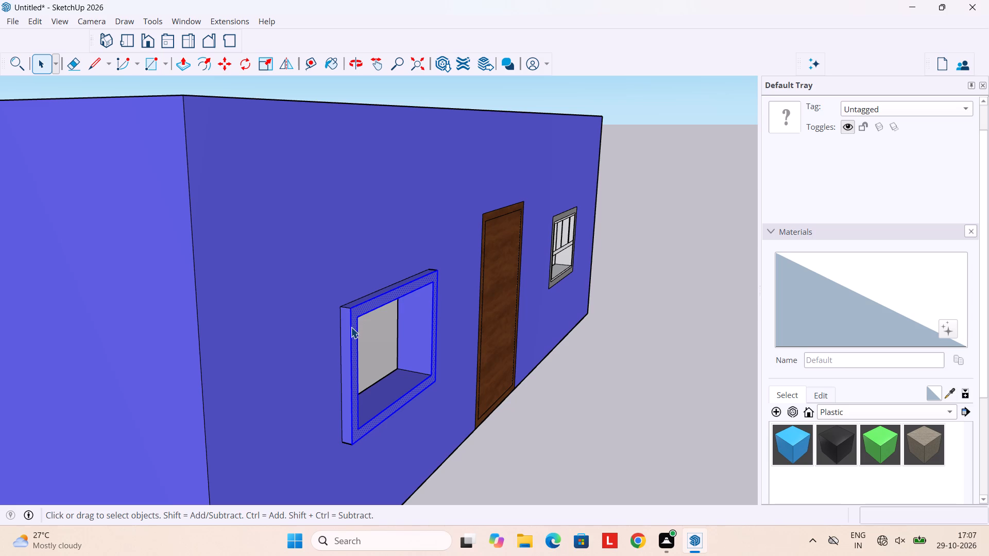
Examine the raised window frame from above, below and the side.
middle_click_drag(370, 323, 395, 396)
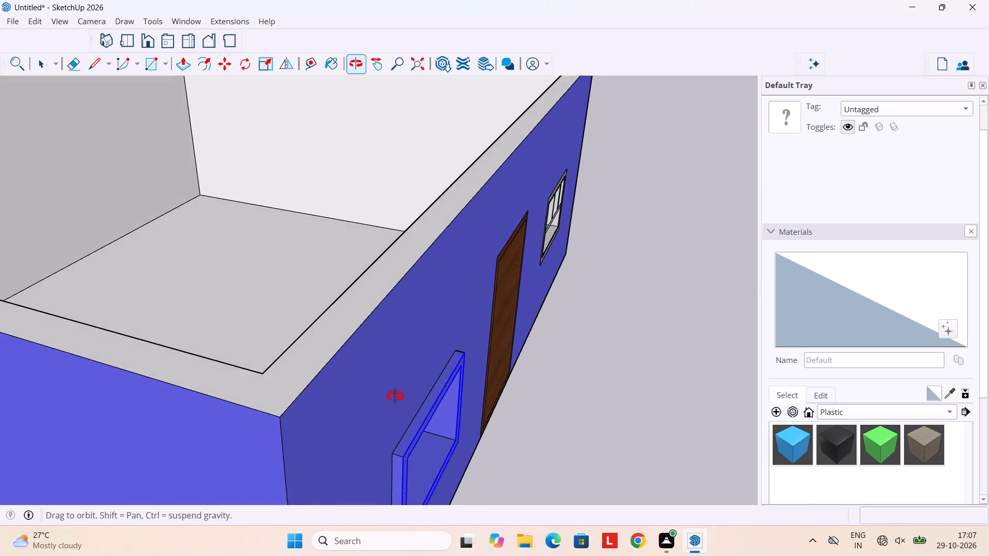
middle_click_drag(395, 396, 399, 403)
middle_click_drag(414, 408, 272, 235)
middle_click_drag(350, 280, 202, 171)
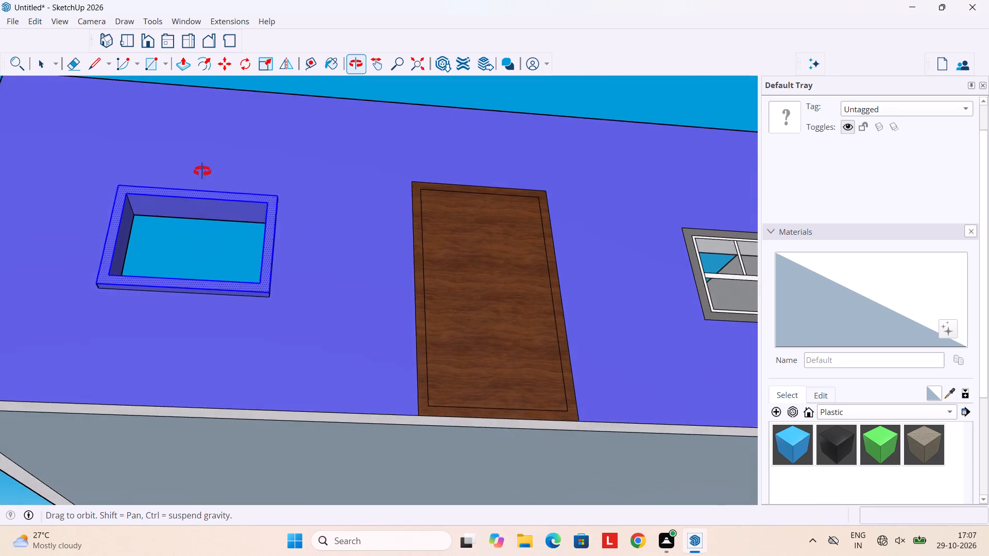
middle_click_drag(202, 171, 202, 170)
scroll(222, 270, "up", 4)
middle_click_drag(233, 258, 373, 415)
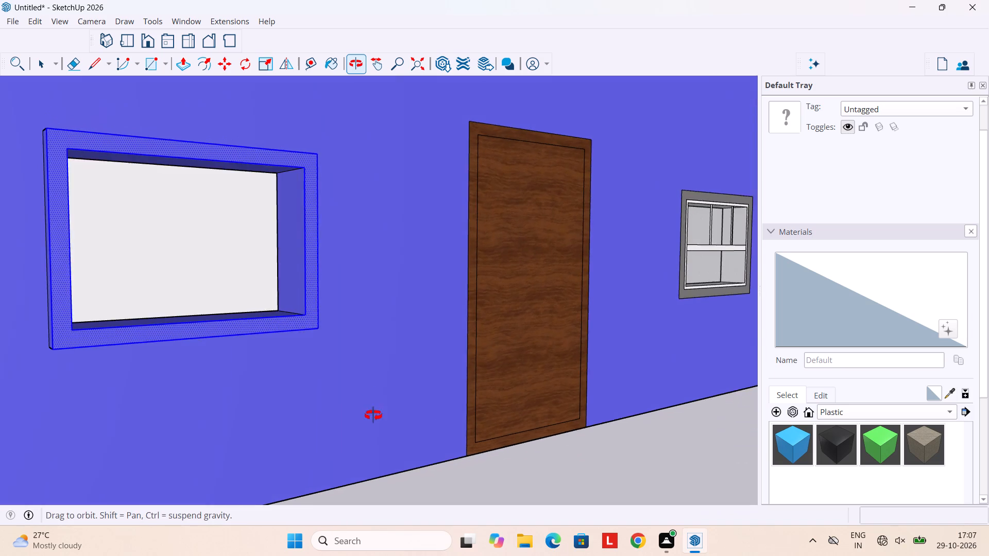
middle_click_drag(373, 415, 373, 416)
middle_click_drag(238, 360, 374, 386)
middle_click_drag(342, 343, 361, 392)
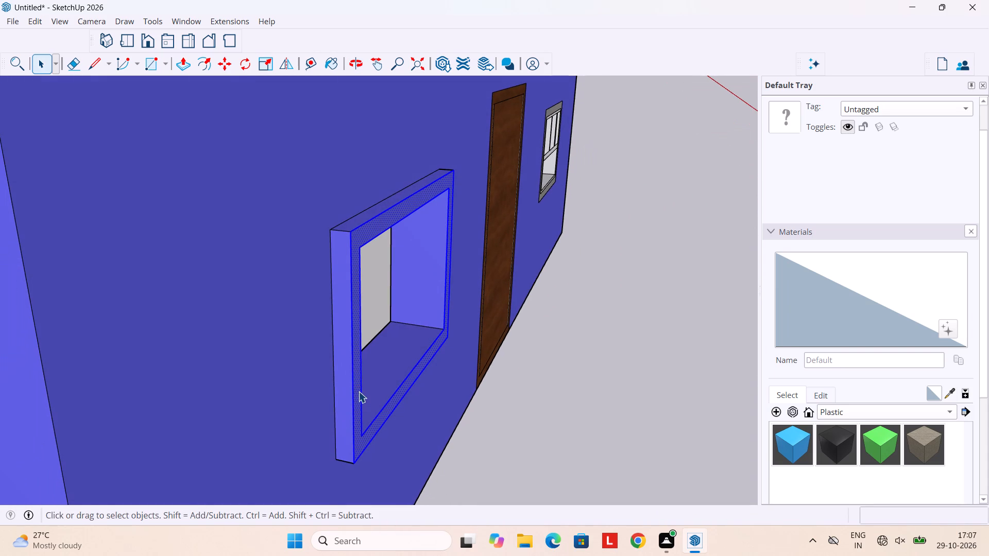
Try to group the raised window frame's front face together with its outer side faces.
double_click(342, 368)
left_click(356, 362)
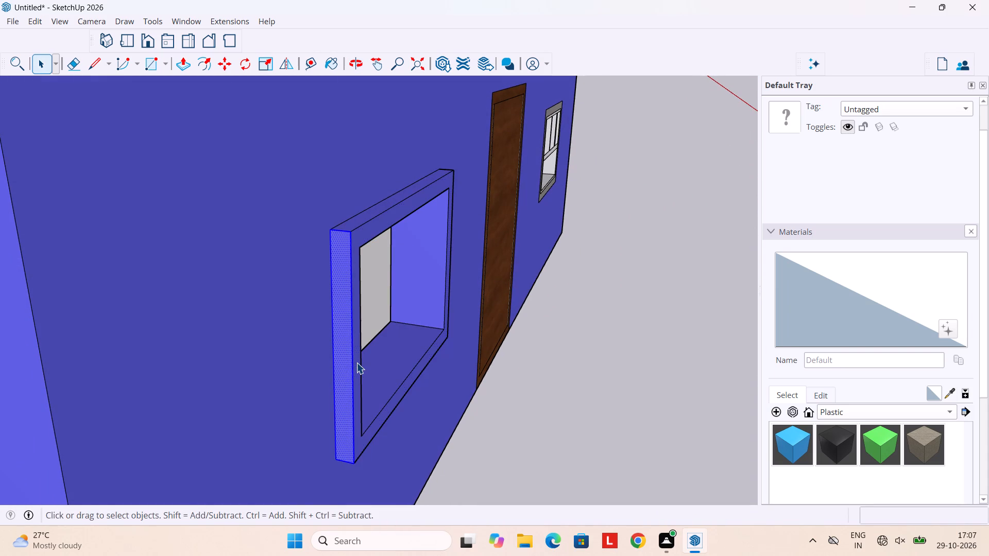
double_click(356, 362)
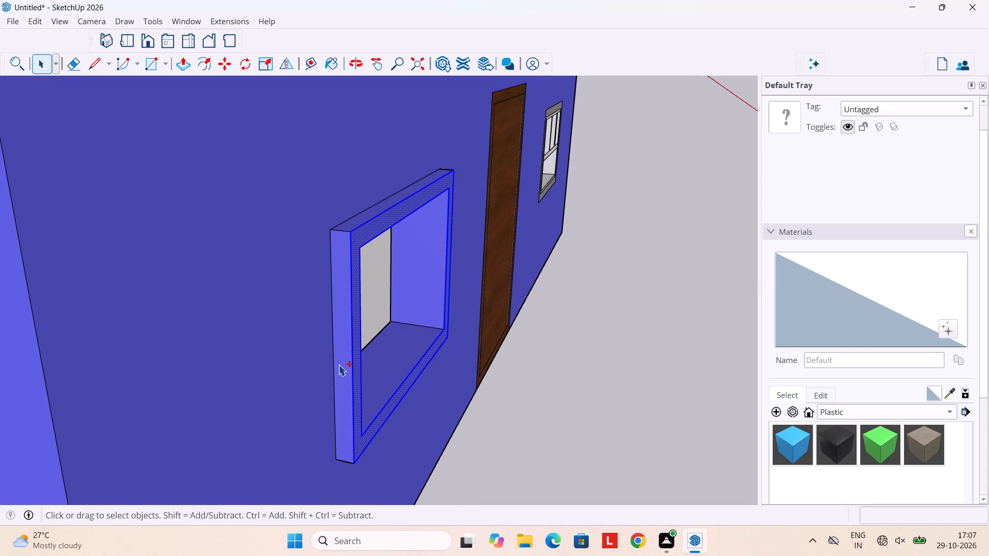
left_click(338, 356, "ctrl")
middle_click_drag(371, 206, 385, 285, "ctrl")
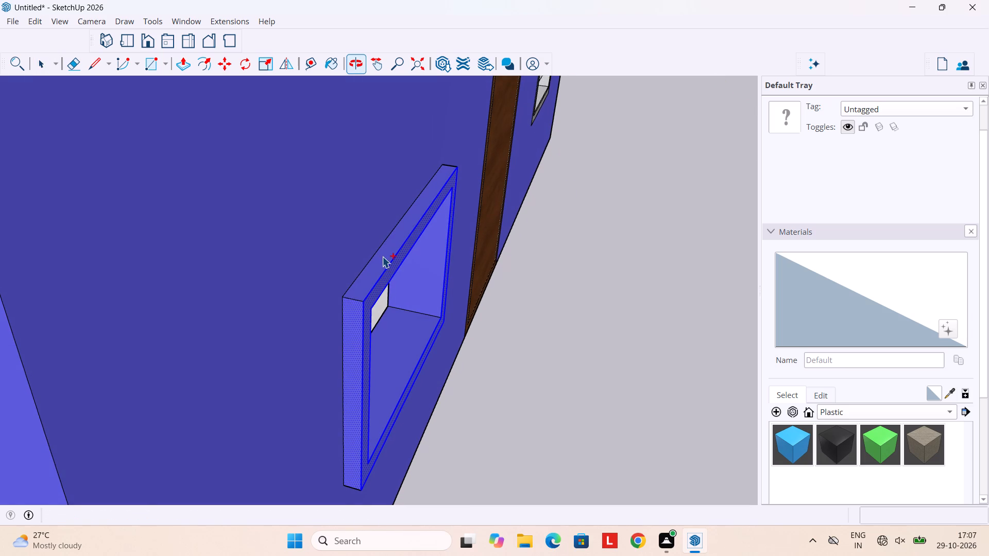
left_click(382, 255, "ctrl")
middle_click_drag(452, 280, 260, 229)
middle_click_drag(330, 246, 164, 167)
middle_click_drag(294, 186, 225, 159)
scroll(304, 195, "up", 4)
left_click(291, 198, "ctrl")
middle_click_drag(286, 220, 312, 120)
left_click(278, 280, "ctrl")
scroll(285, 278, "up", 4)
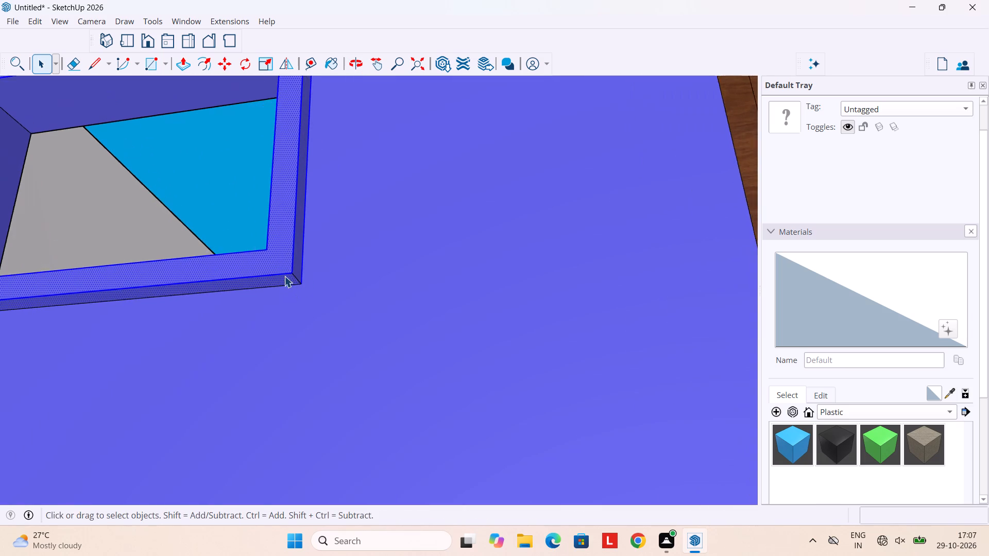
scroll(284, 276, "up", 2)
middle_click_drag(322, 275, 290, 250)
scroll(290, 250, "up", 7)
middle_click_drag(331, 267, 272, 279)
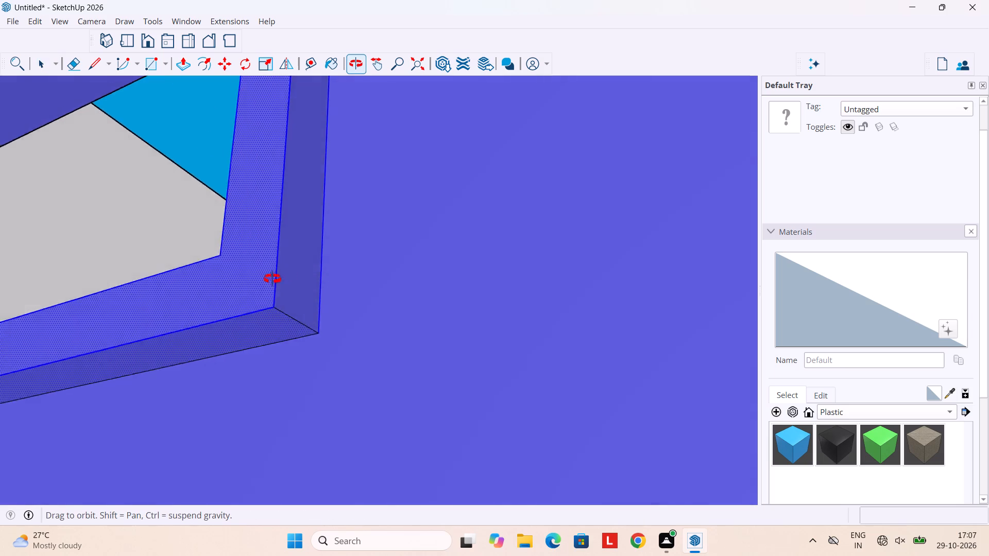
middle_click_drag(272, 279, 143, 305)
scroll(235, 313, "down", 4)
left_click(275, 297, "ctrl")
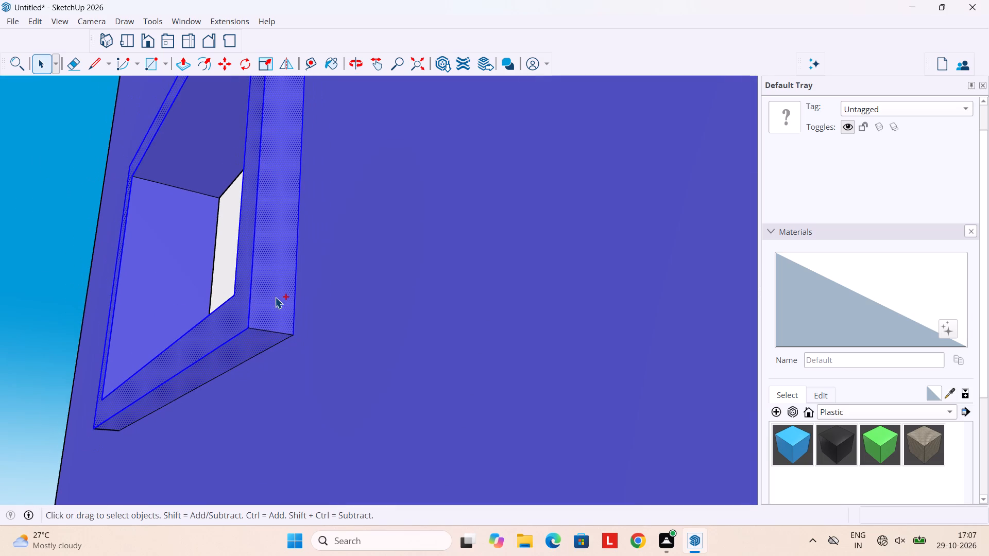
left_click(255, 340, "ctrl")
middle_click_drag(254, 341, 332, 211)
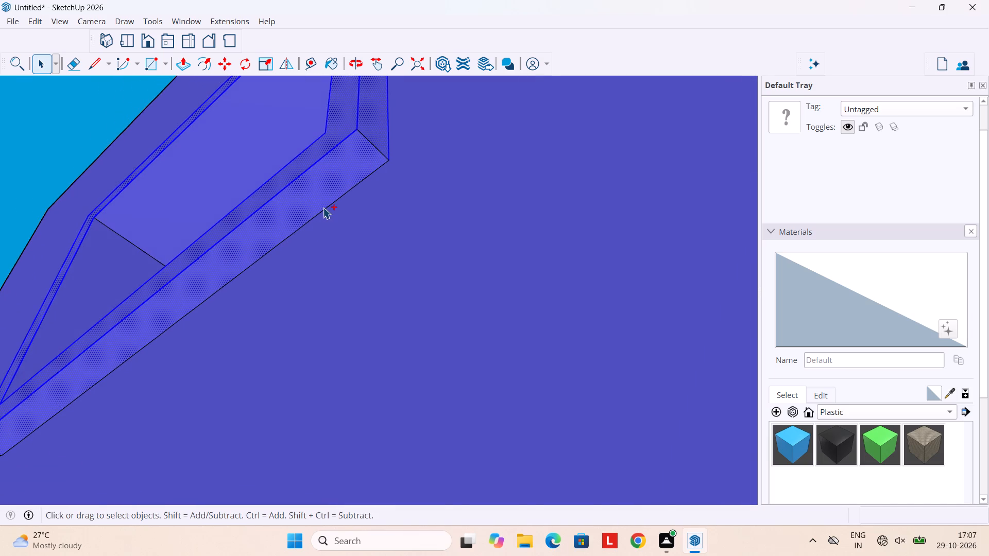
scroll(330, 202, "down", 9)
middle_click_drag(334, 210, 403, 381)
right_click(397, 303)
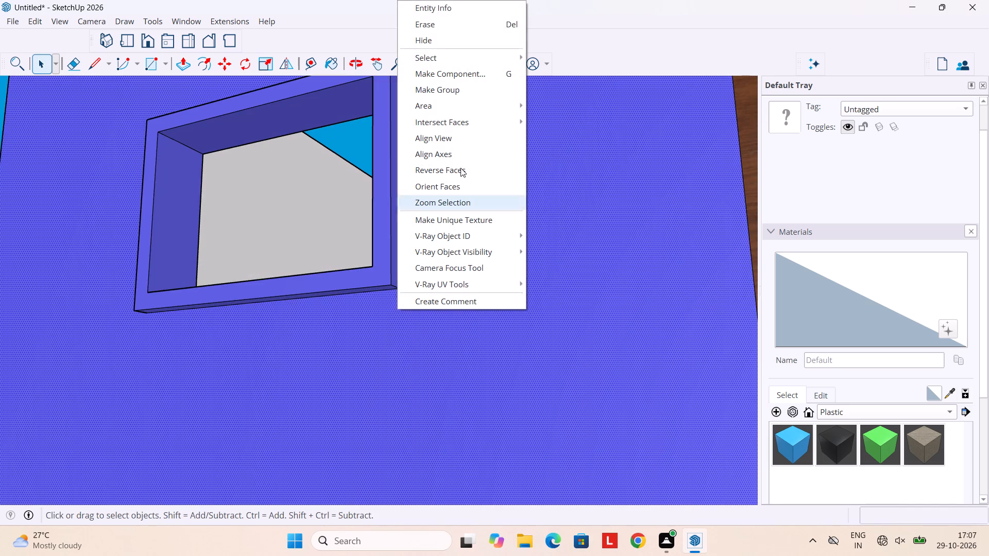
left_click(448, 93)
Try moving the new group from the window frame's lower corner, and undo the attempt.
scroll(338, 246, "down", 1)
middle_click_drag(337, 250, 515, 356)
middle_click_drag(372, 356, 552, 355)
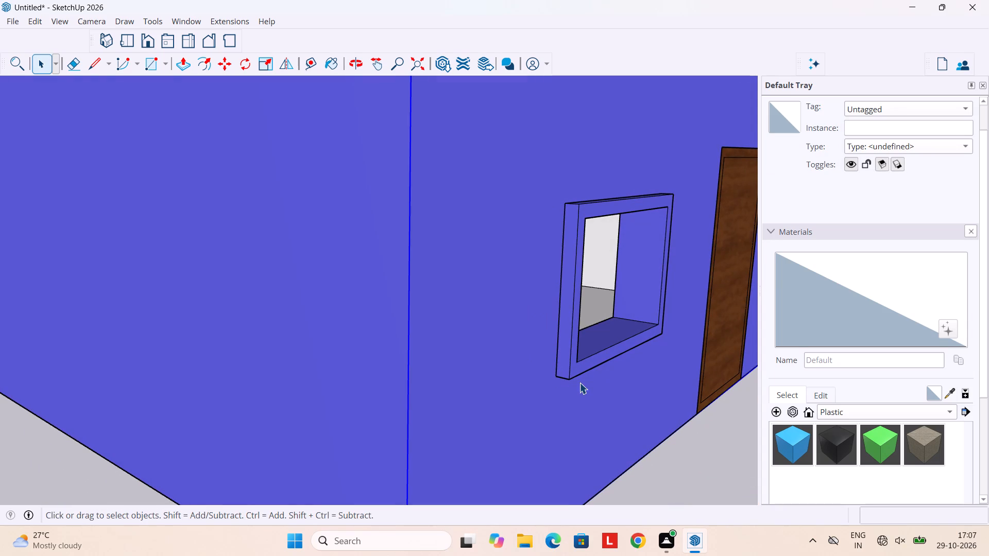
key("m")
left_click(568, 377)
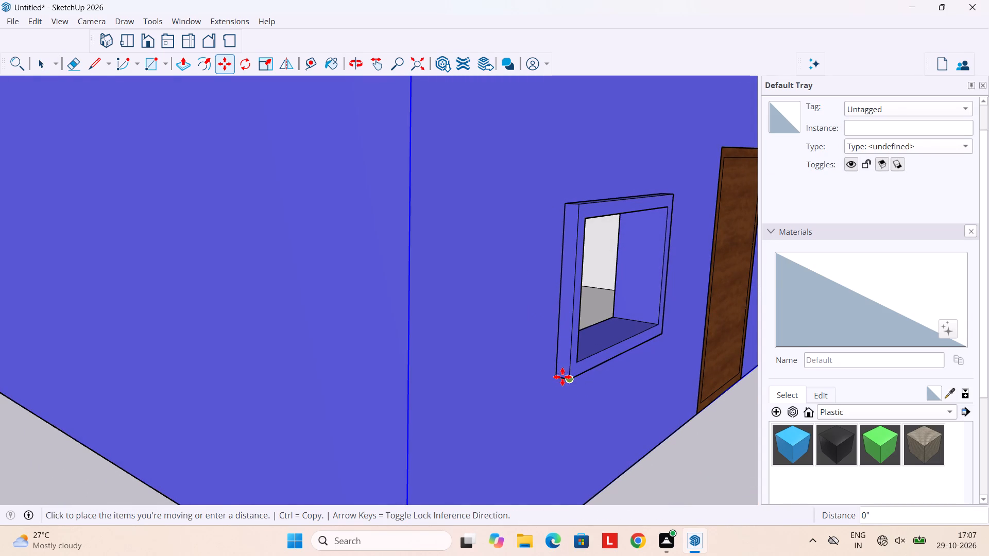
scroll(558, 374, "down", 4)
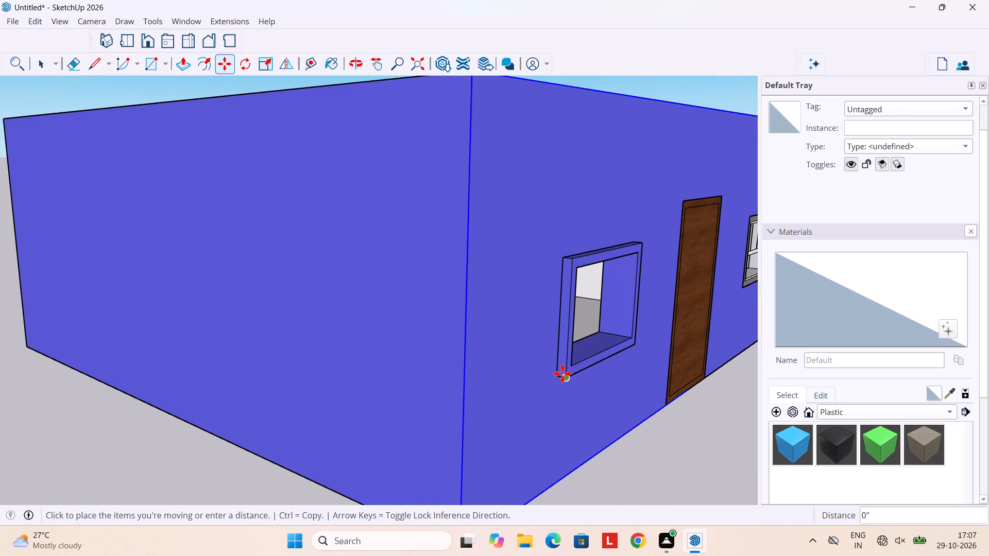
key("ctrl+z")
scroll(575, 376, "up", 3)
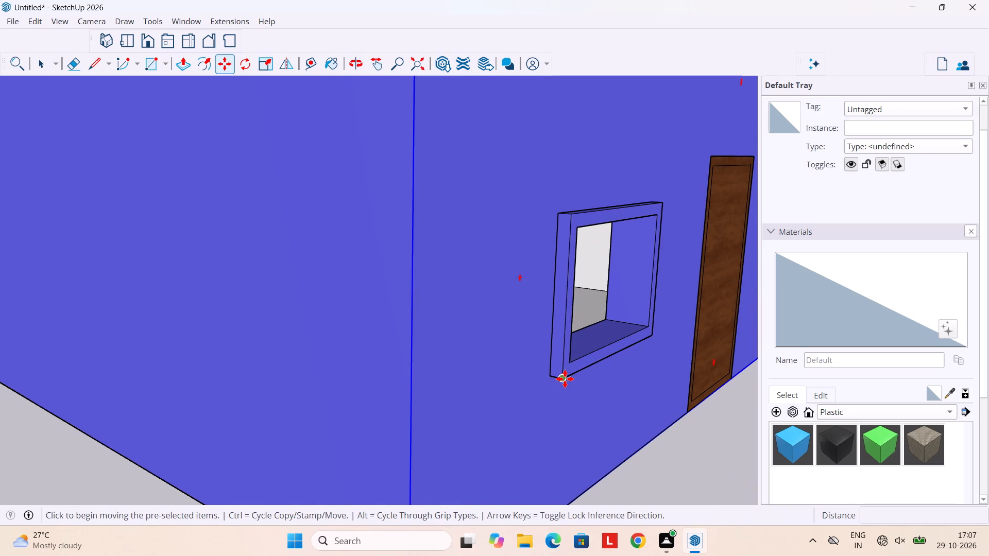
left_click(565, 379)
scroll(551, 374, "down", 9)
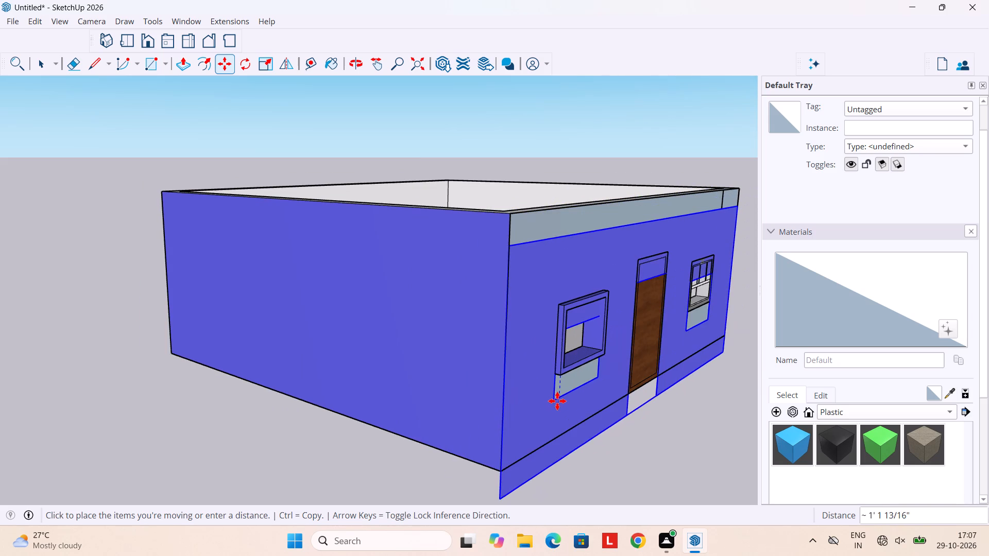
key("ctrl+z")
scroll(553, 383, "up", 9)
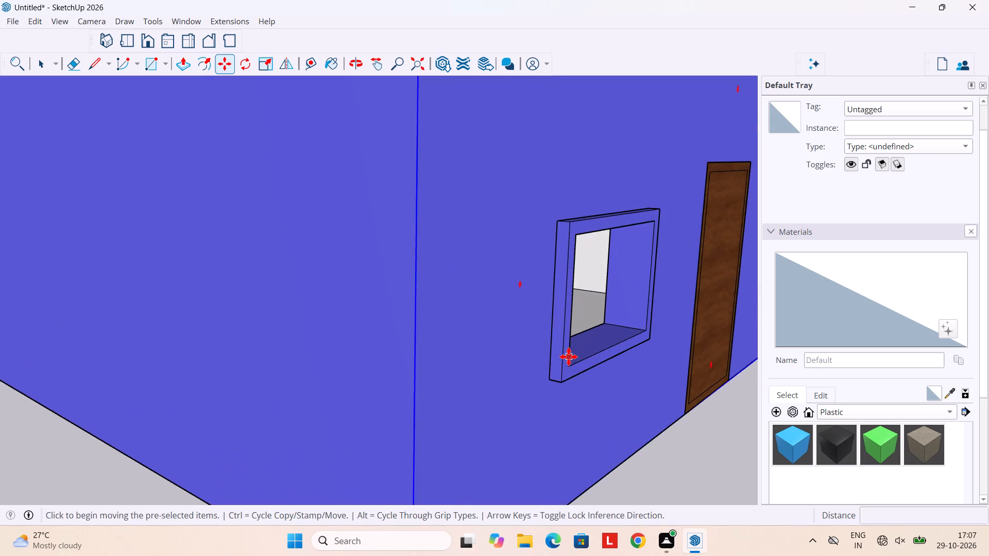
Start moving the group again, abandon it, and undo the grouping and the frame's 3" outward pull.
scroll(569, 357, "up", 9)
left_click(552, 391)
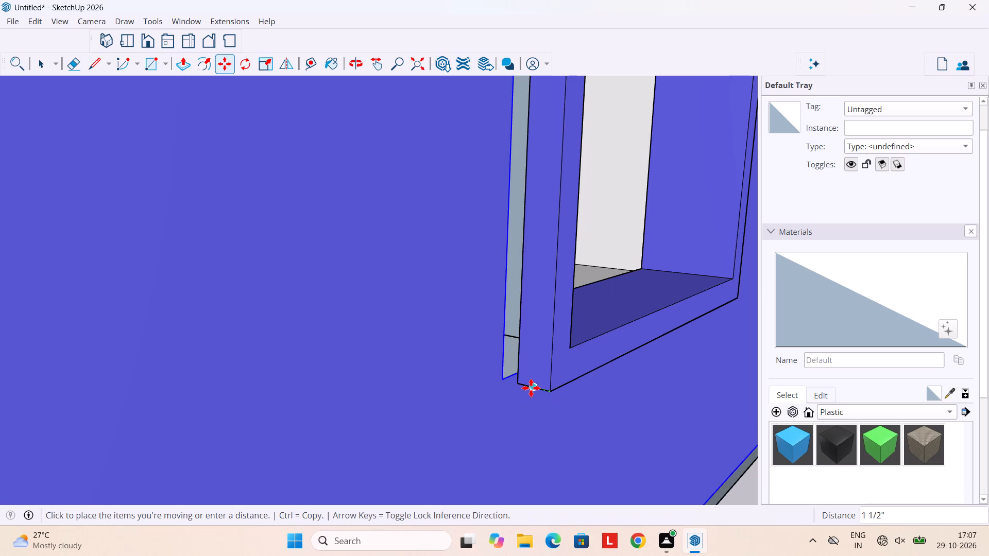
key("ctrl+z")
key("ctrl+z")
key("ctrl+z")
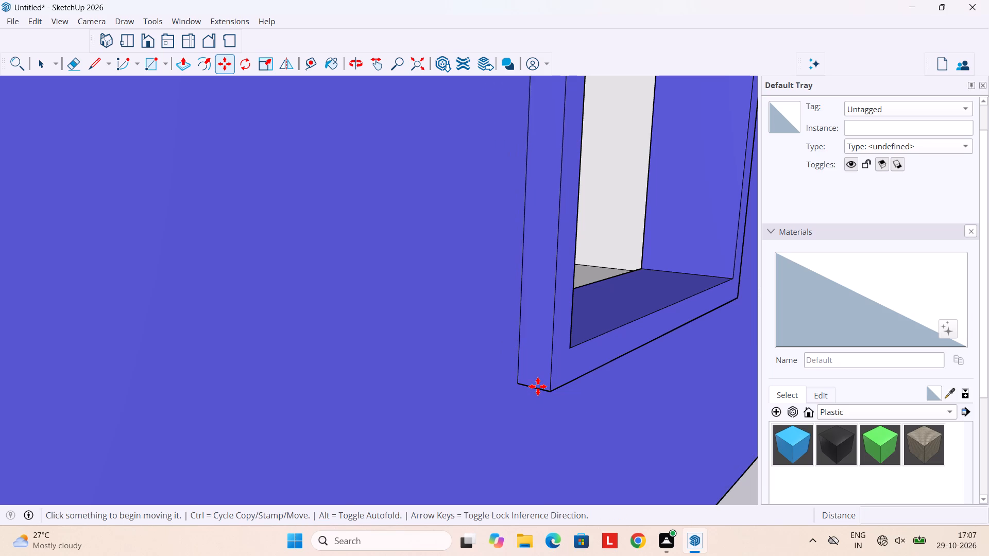
Group the flat window frame face together with its bounding edges.
scroll(540, 377, "down", 11)
middle_click_drag(600, 361, 487, 378)
scroll(502, 356, "up", 4)
scroll(507, 348, "down", 5)
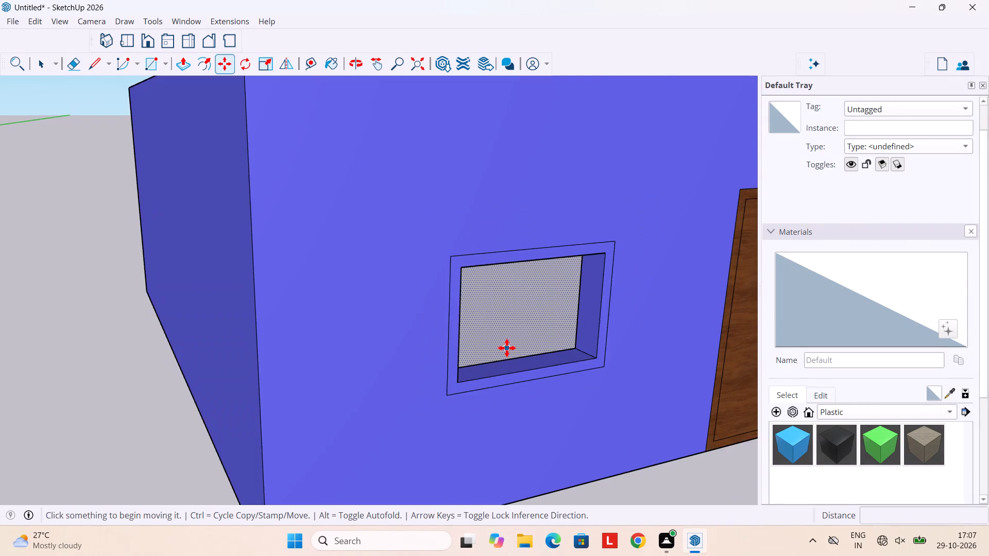
middle_click_drag(519, 351, 482, 365)
scroll(483, 355, "down", 5)
middle_click_drag(483, 355, 593, 338)
scroll(567, 328, "up", 12)
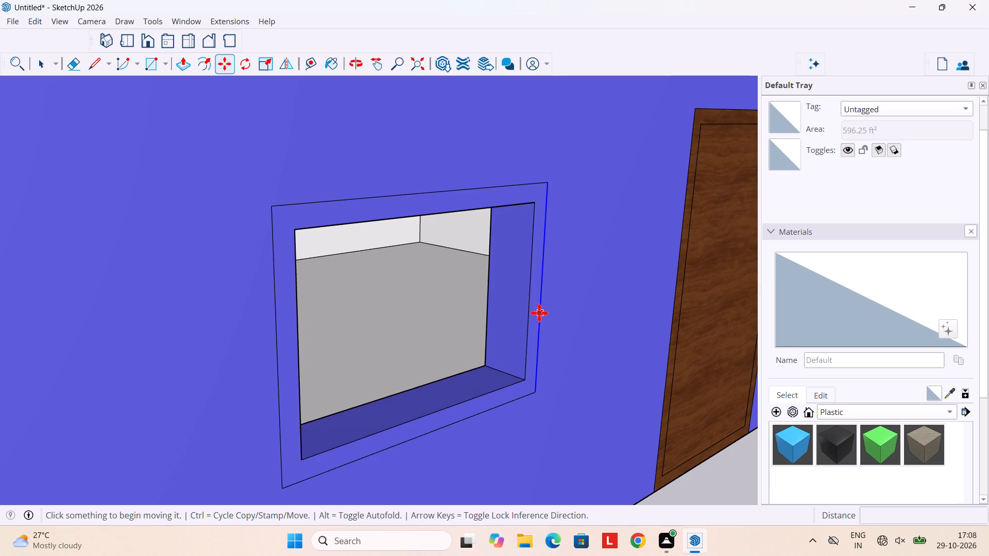
key("space")
double_click(536, 308)
right_click(535, 308)
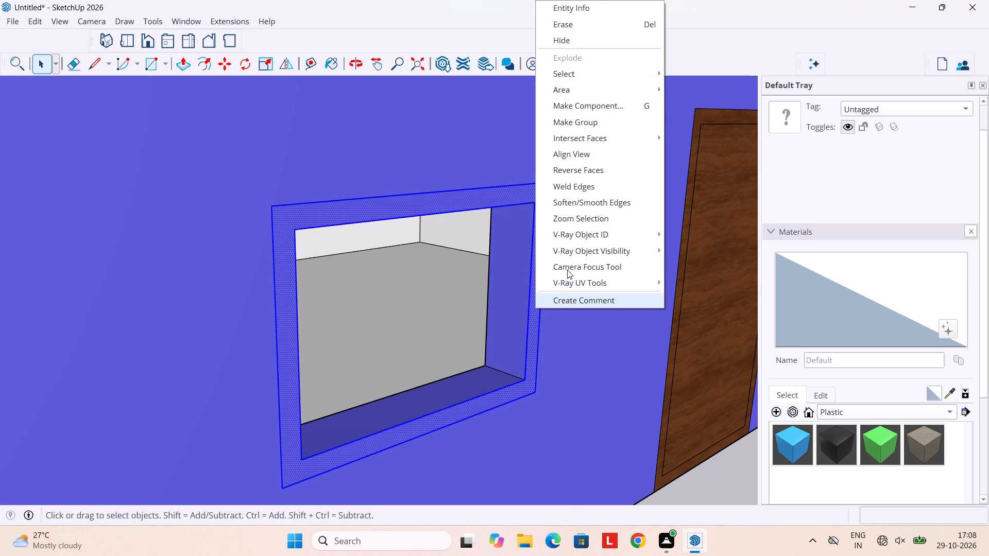
left_click(586, 117)
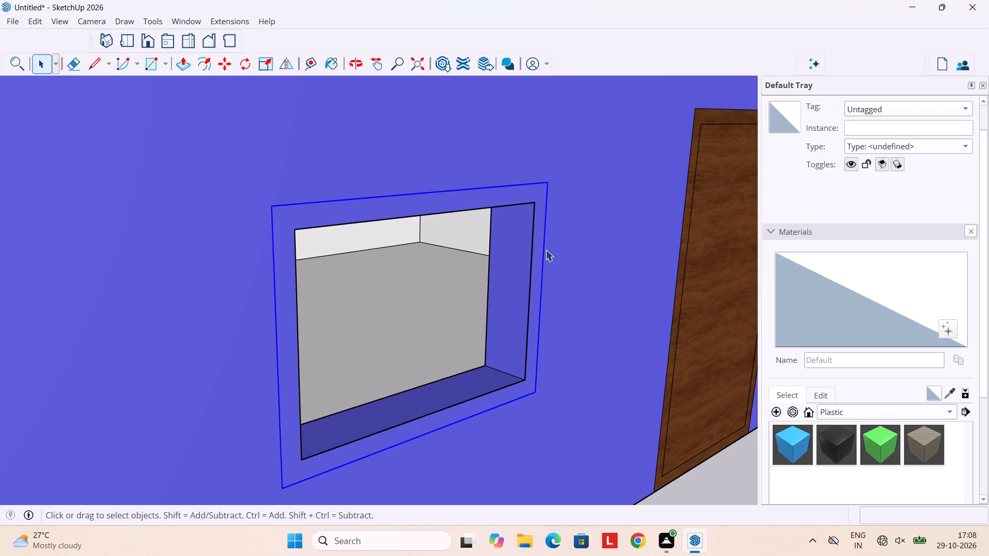
Start Push/Pull on the grouped window frame.
type("po")
left_click(541, 258)
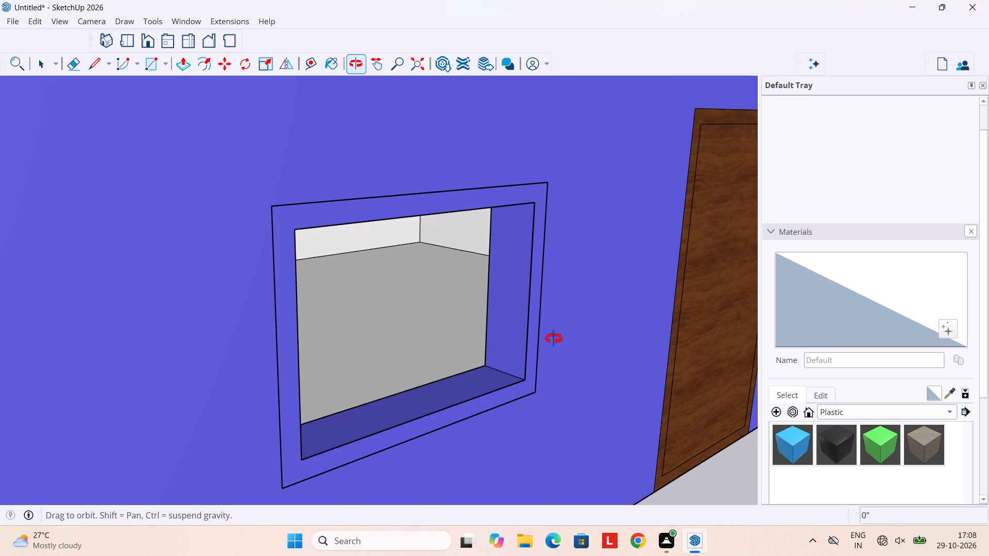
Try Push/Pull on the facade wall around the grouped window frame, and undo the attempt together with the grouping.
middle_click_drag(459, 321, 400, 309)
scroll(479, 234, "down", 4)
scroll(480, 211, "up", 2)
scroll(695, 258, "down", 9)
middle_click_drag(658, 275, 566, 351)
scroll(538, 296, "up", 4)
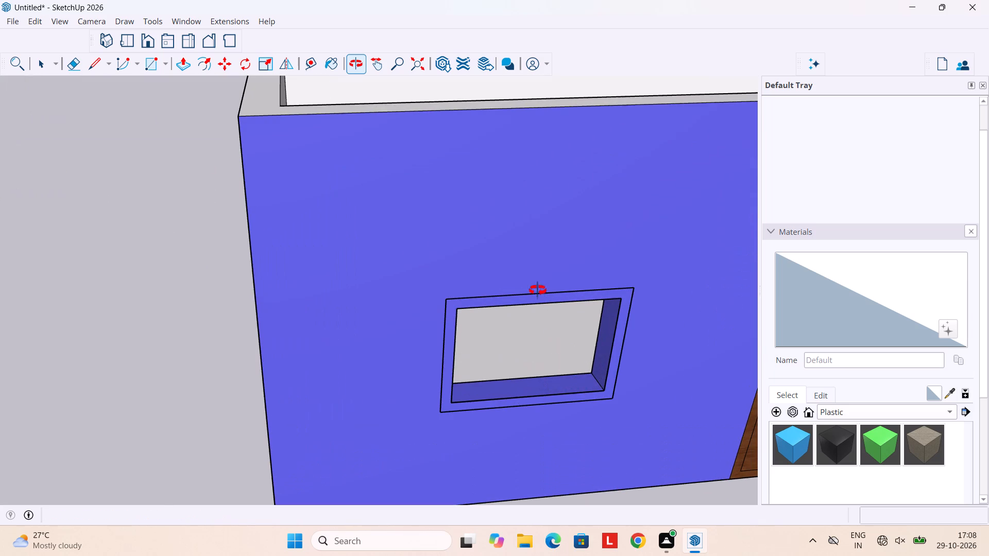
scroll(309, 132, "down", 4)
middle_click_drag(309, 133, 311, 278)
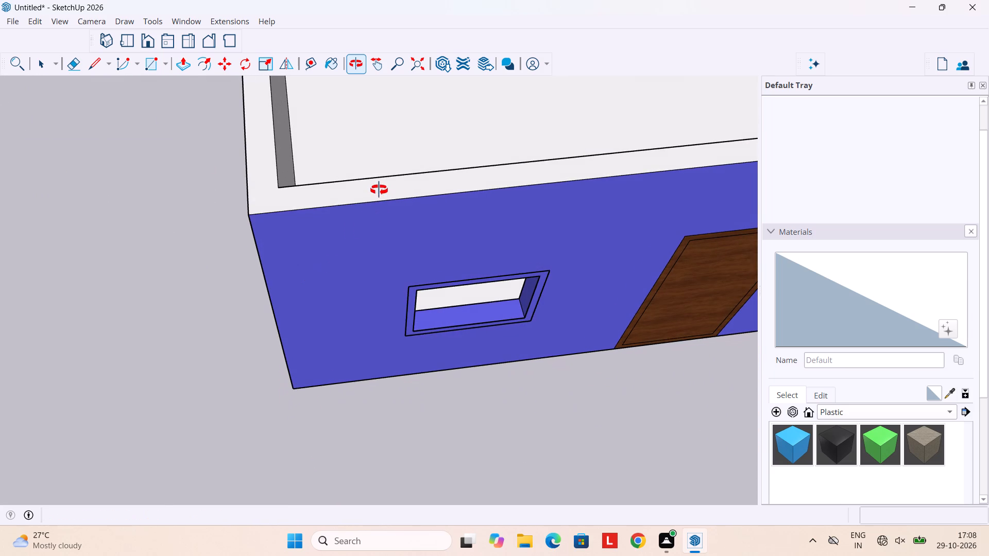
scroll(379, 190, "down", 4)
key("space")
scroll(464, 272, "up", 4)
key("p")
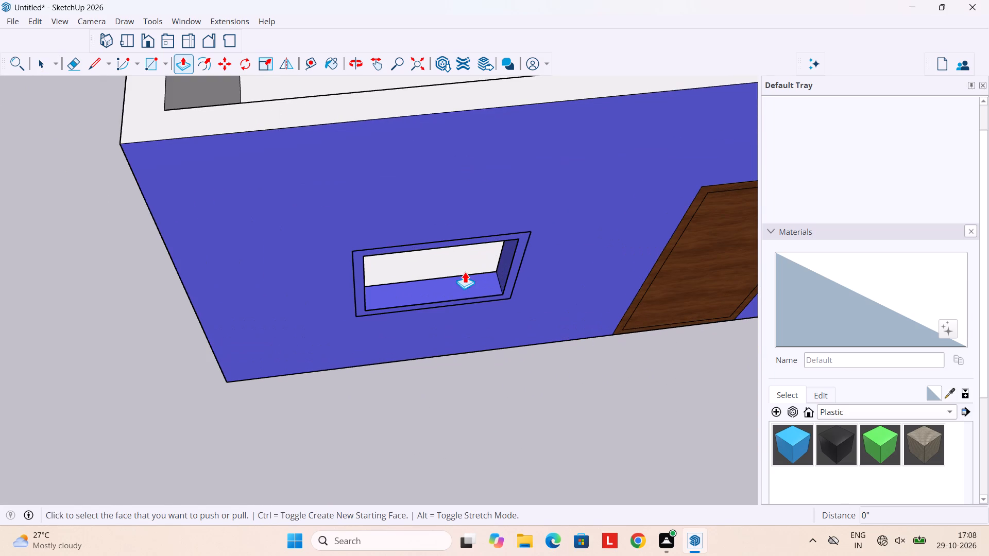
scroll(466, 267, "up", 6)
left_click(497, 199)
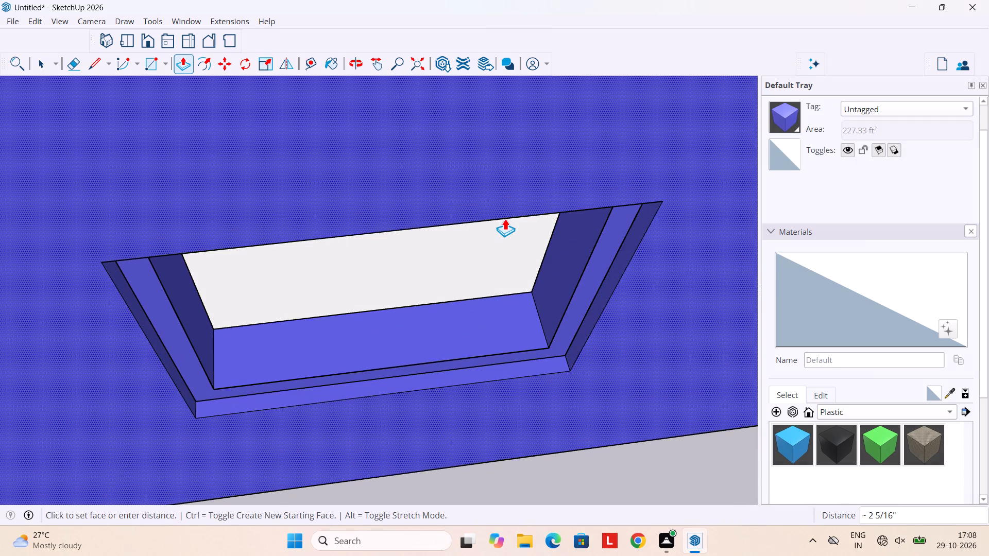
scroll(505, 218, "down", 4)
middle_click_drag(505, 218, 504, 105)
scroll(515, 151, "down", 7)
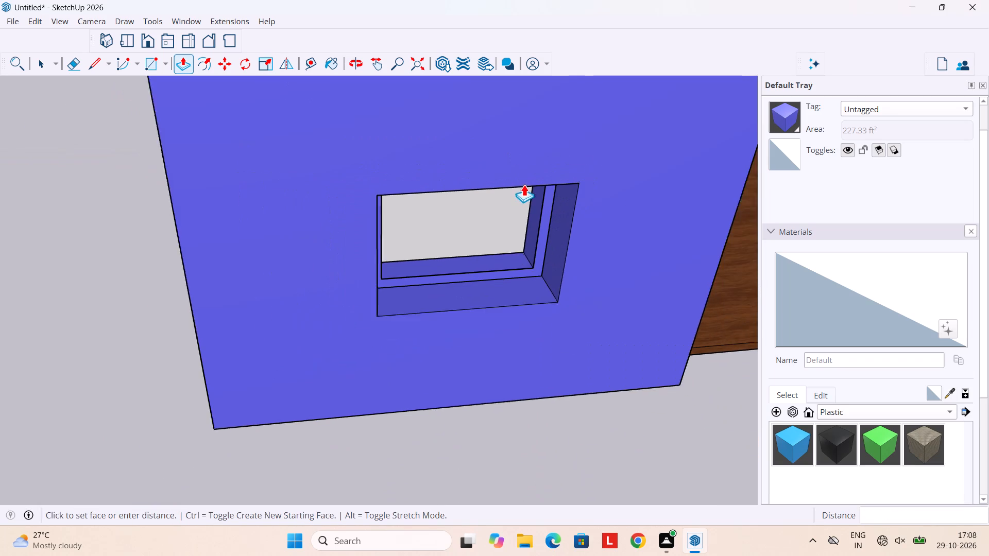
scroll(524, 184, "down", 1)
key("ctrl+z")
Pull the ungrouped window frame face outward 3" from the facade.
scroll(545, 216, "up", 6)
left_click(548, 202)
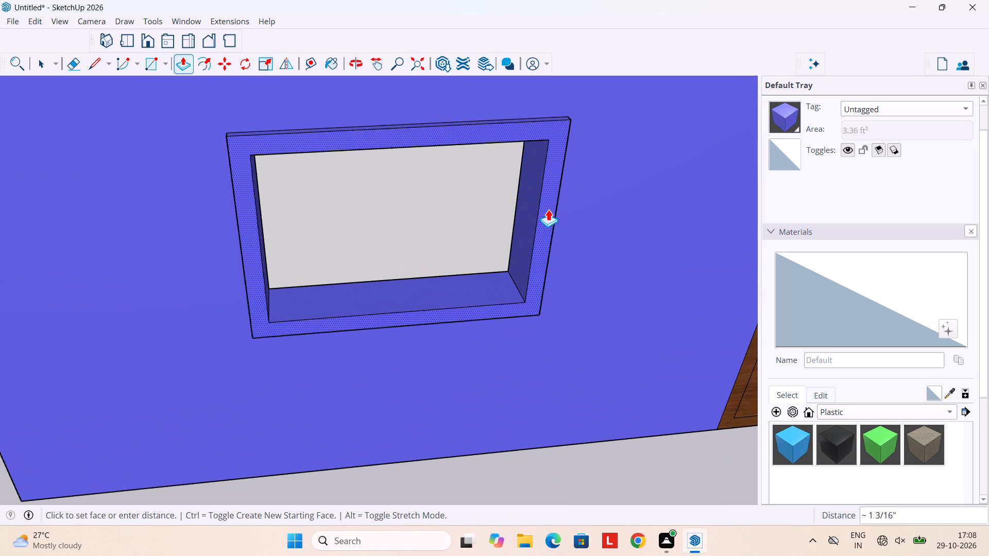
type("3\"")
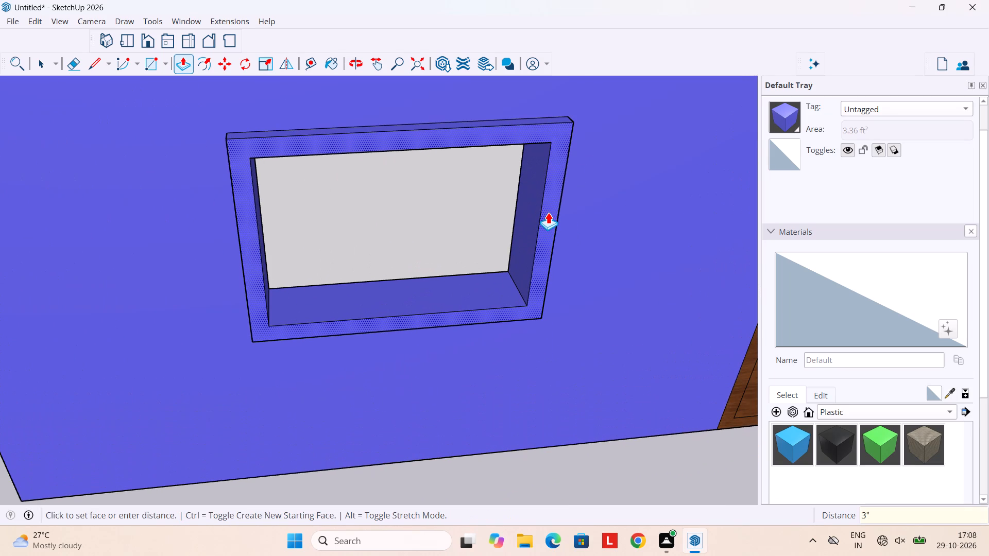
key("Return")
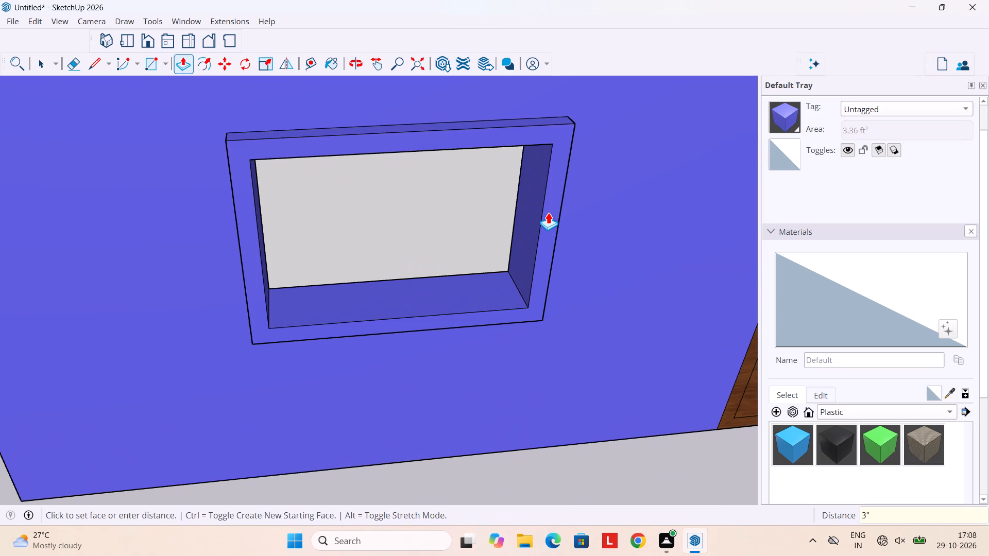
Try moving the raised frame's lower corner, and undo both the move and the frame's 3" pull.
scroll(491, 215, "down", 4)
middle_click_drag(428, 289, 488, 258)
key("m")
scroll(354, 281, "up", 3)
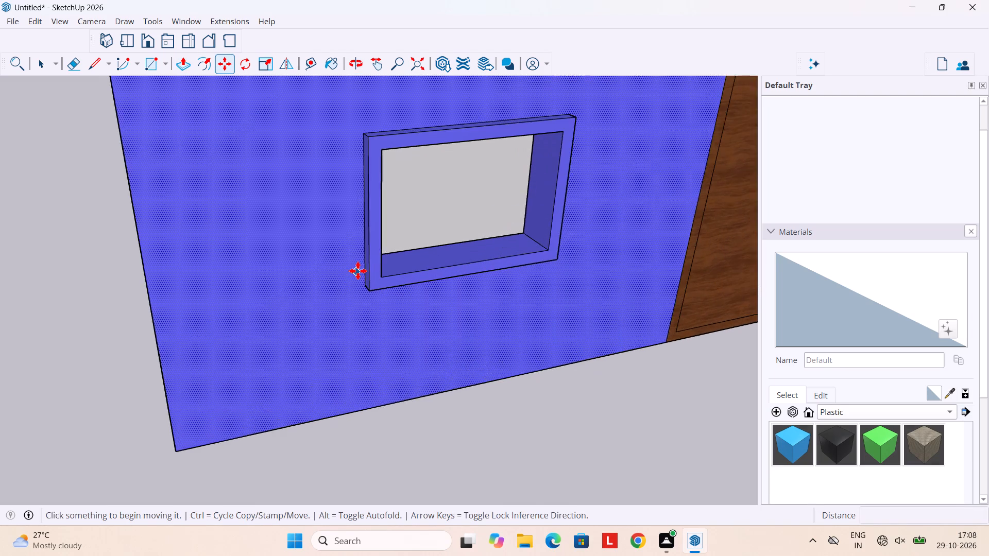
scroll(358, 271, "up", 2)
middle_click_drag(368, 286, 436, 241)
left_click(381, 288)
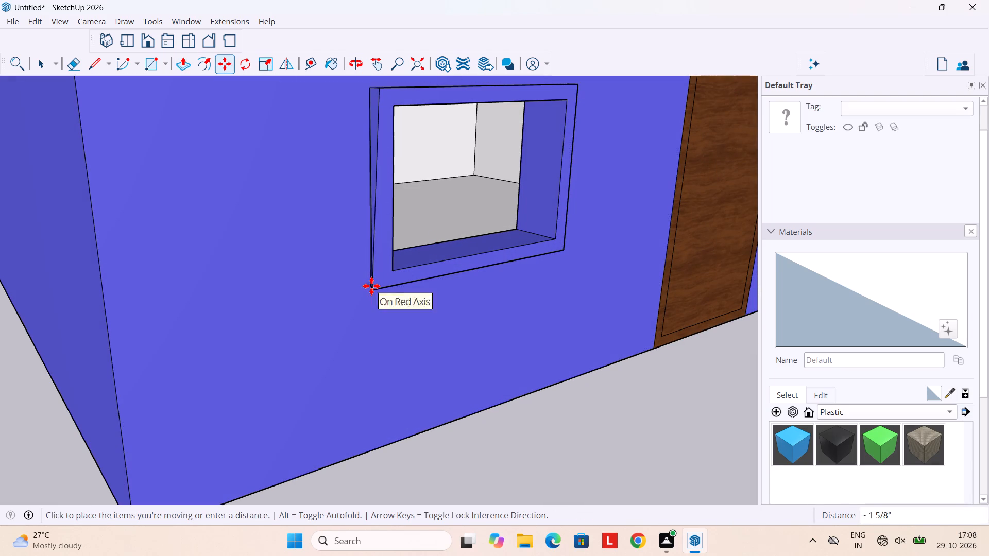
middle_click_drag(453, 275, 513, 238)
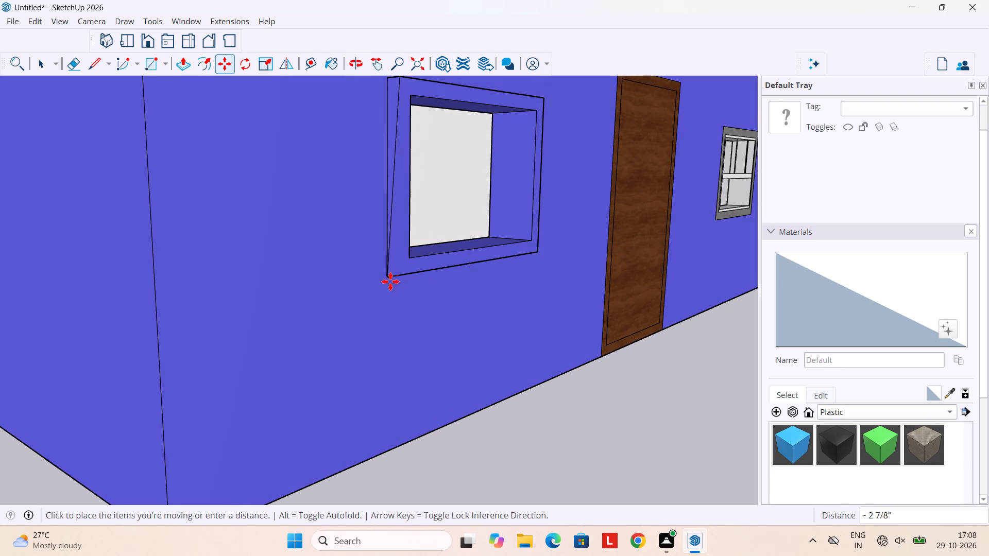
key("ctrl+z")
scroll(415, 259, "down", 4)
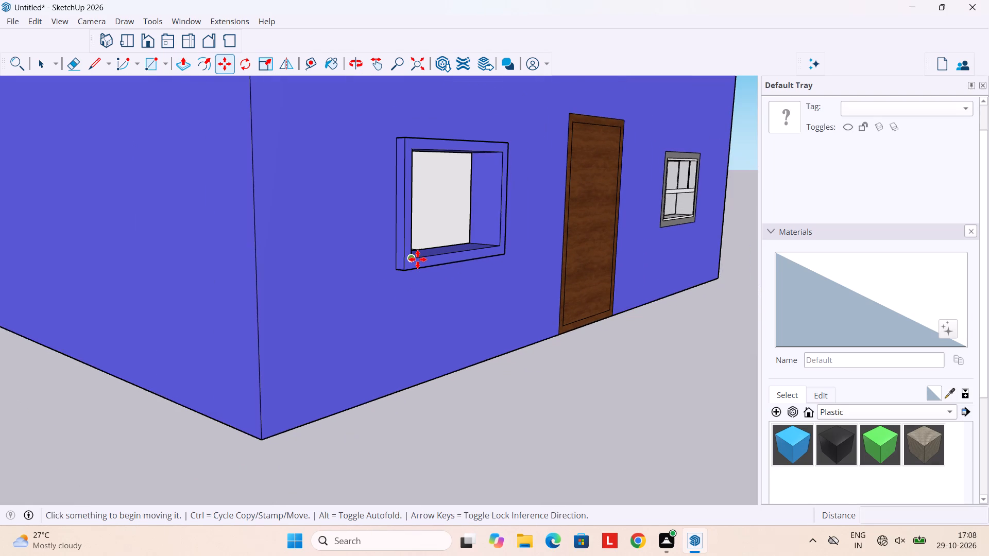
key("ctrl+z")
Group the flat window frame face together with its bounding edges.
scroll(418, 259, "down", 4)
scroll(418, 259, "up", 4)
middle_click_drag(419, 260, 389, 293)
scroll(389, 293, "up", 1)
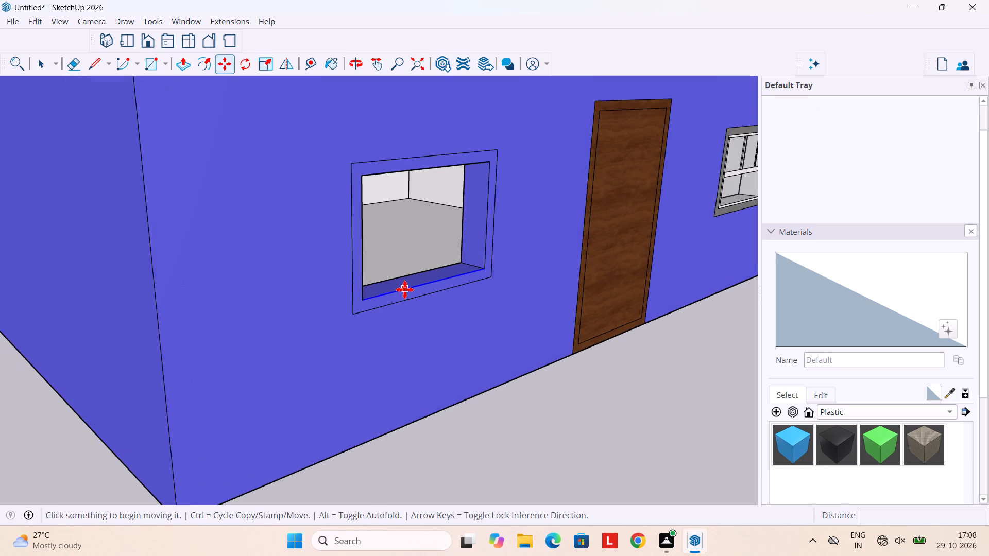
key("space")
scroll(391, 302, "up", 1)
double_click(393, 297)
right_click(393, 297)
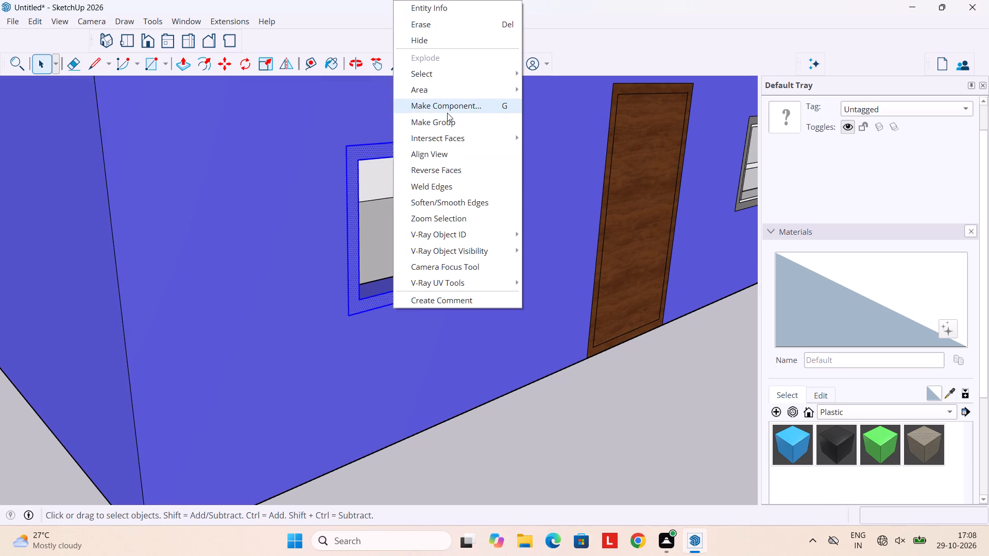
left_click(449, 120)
Check which edges and faces belong to the window frame group, opening it for editing and closing it again.
scroll(364, 193, "up", 3)
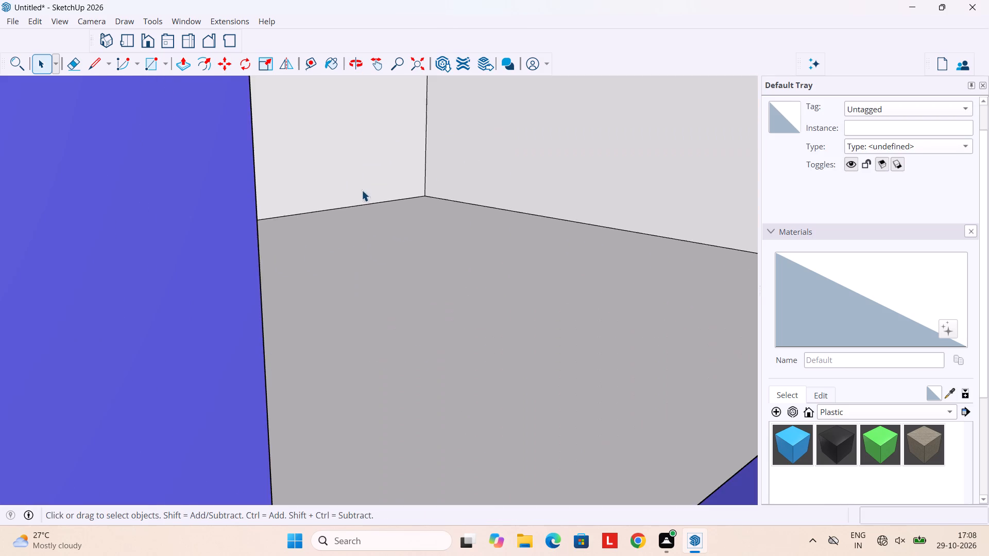
scroll(340, 212, "down", 6)
left_click(334, 220)
scroll(349, 252, "up", 4)
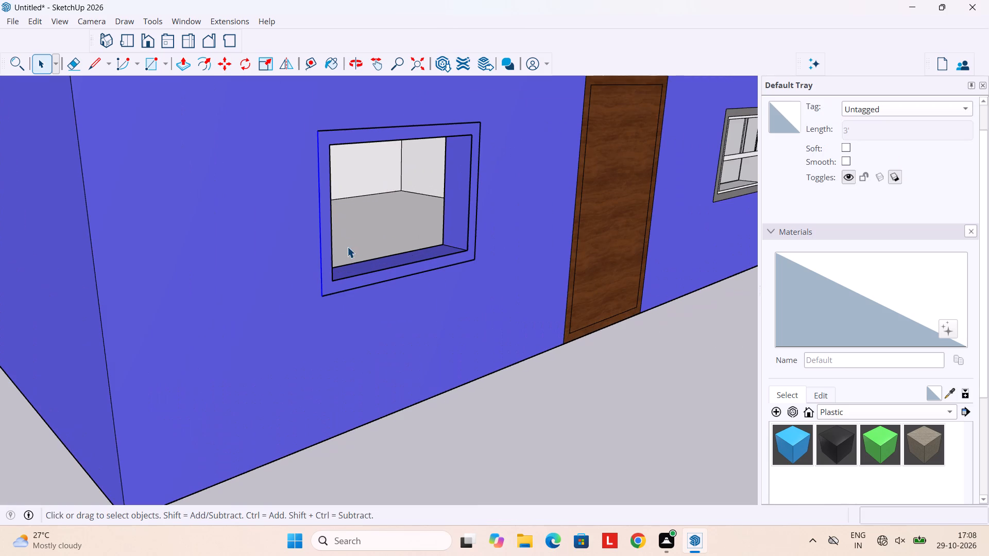
left_click(356, 283)
left_click(358, 289)
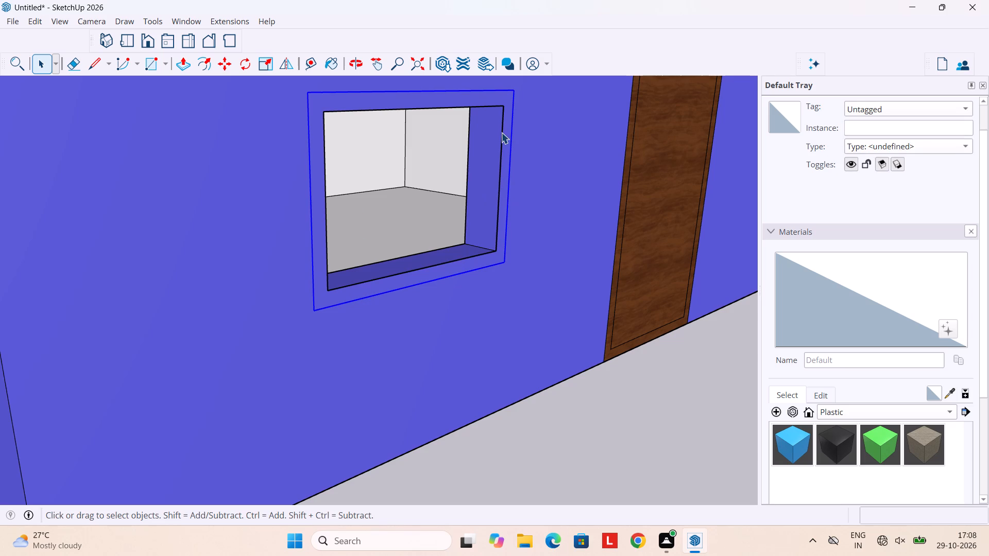
double_click(496, 107)
double_click(496, 107)
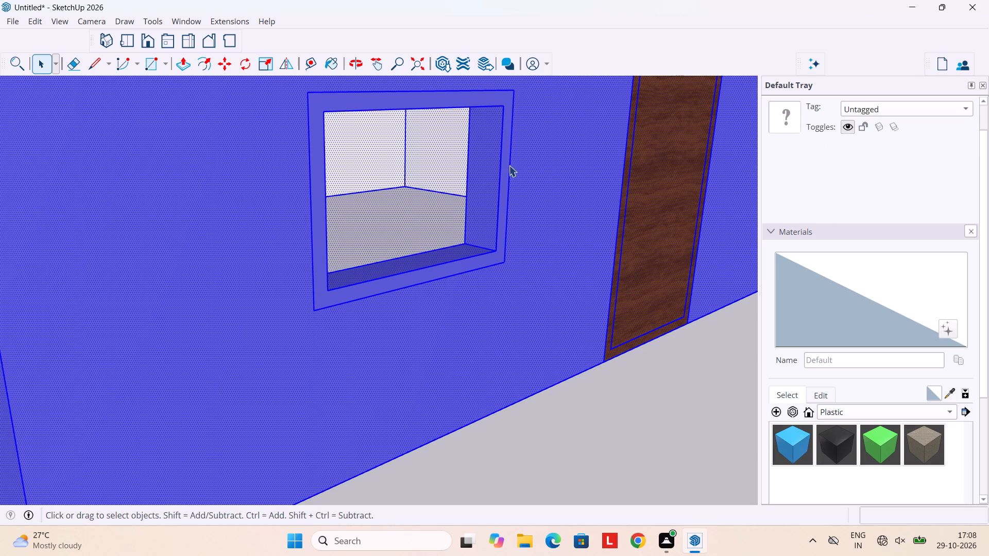
left_click(619, 431)
double_click(484, 262)
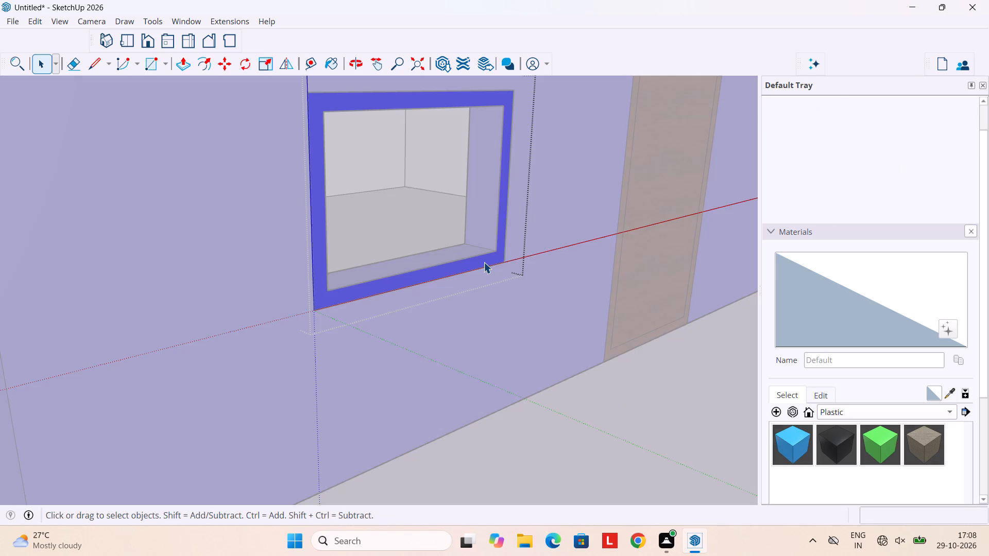
scroll(484, 262, "down", 5)
double_click(577, 370)
scroll(483, 265, "up", 4)
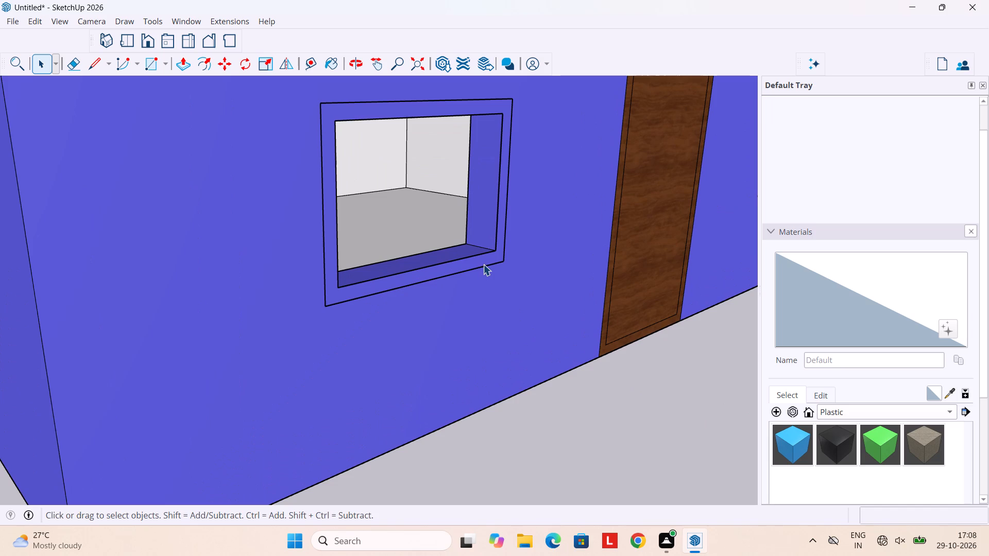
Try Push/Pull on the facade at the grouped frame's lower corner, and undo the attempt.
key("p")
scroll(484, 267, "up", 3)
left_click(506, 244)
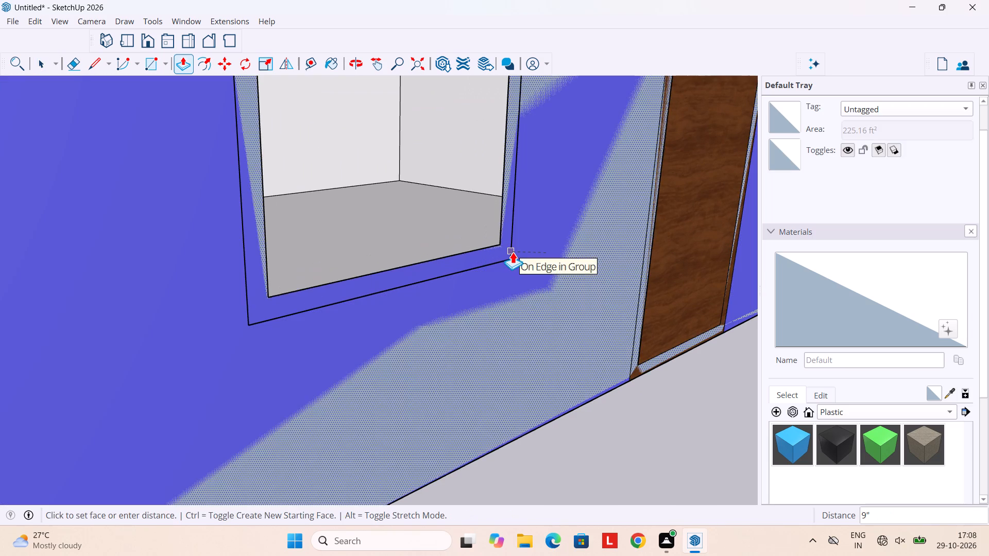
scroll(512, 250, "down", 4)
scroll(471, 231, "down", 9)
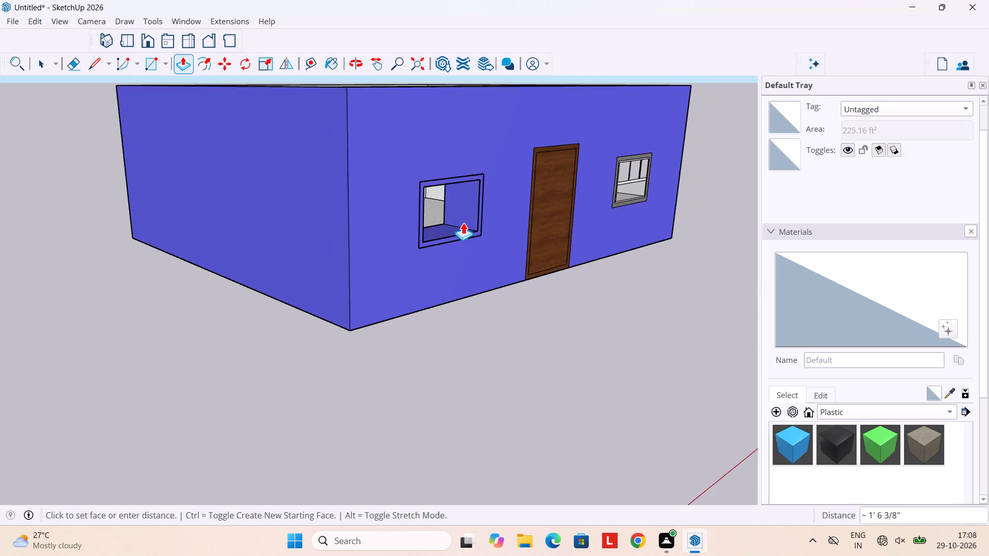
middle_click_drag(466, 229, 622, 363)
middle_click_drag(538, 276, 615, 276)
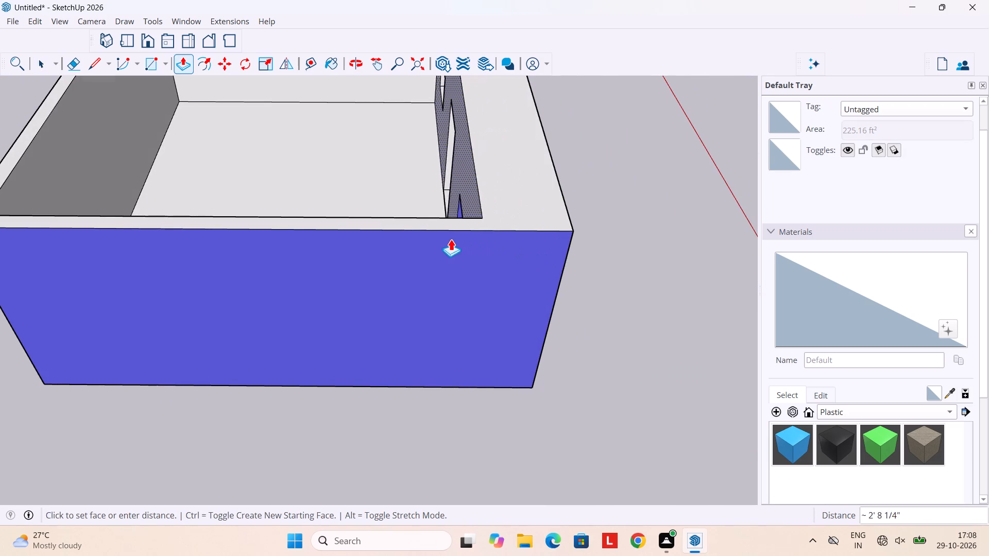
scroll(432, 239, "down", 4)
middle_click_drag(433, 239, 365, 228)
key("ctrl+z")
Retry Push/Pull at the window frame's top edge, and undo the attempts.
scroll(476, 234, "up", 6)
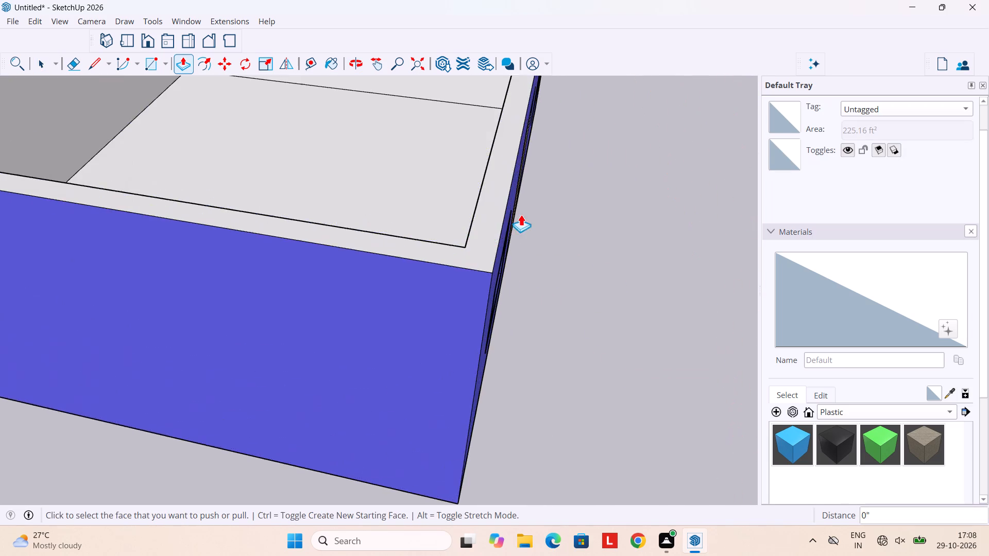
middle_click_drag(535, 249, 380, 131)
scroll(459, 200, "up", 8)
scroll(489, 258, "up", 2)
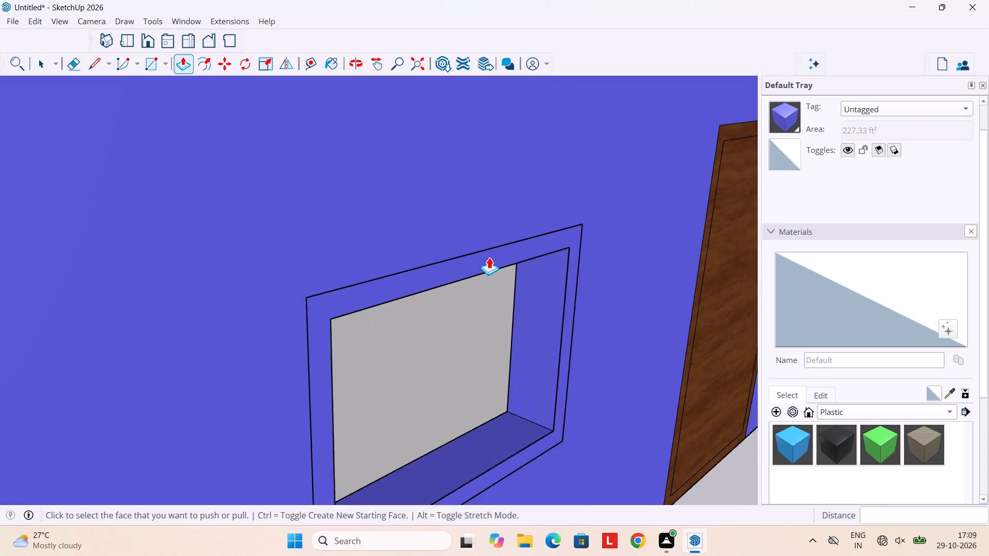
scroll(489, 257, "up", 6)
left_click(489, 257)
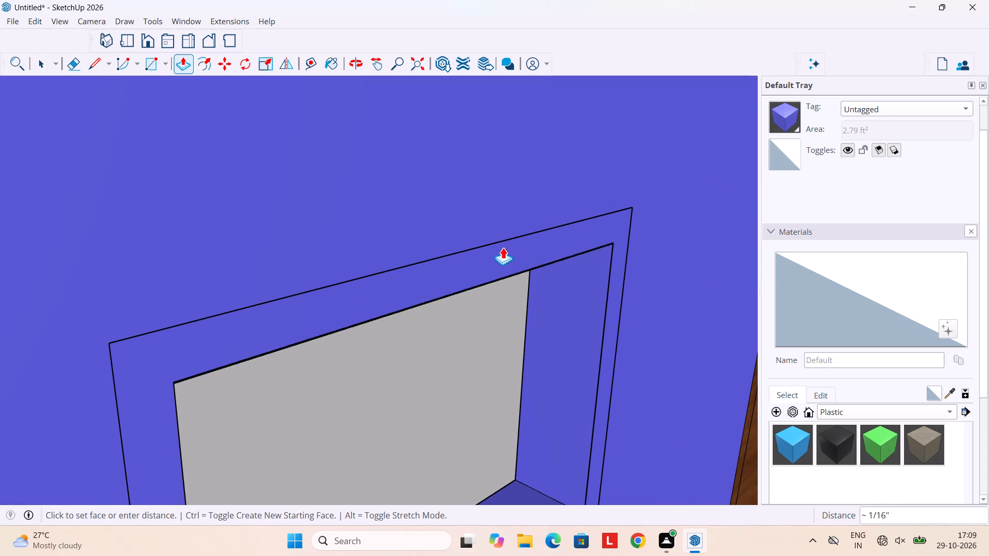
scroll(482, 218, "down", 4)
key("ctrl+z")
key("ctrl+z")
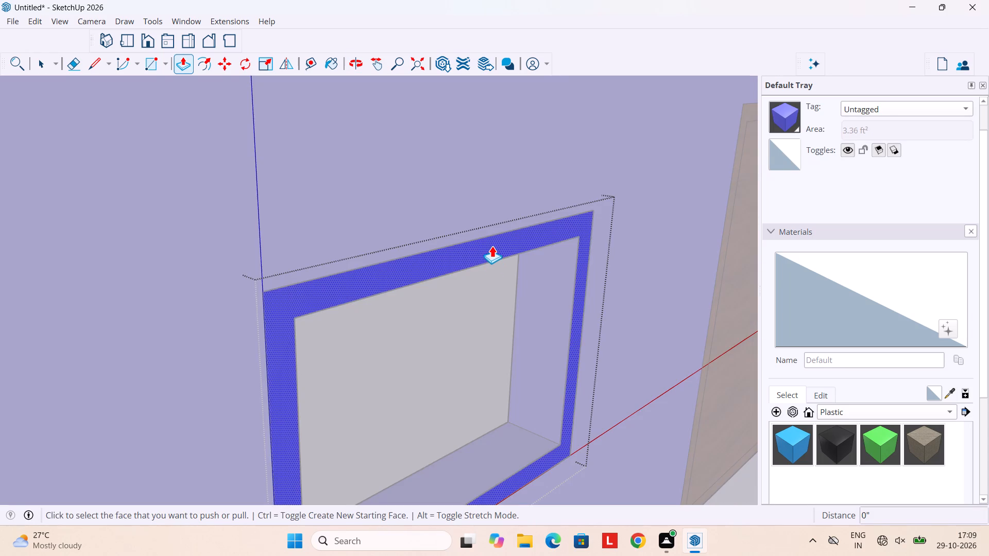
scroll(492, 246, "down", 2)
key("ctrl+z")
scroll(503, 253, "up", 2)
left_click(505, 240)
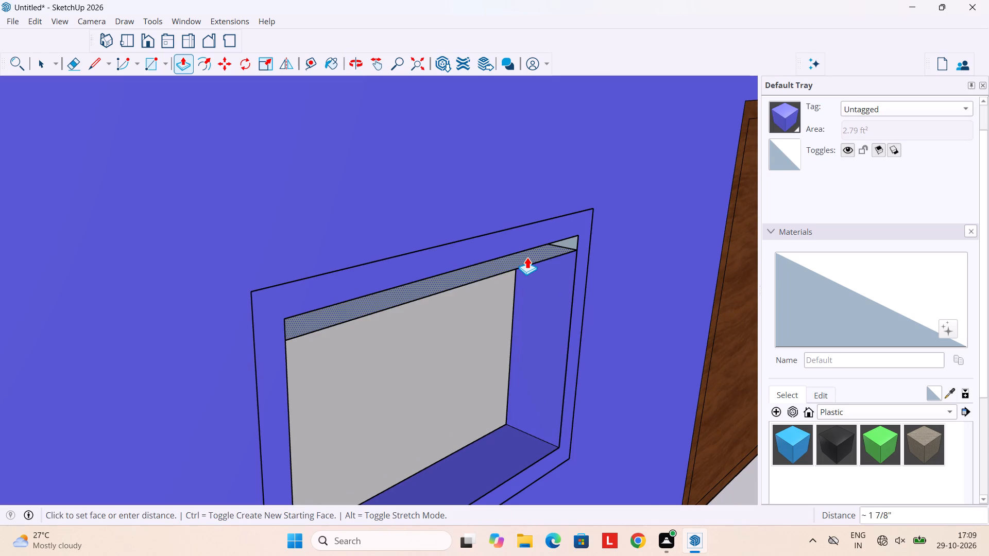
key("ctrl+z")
Undo the second window's grouping, opening and frame outlines until only the construction guides remain at its location on the facade.
key("ctrl+z")
key("ctrl+z")
key("space")
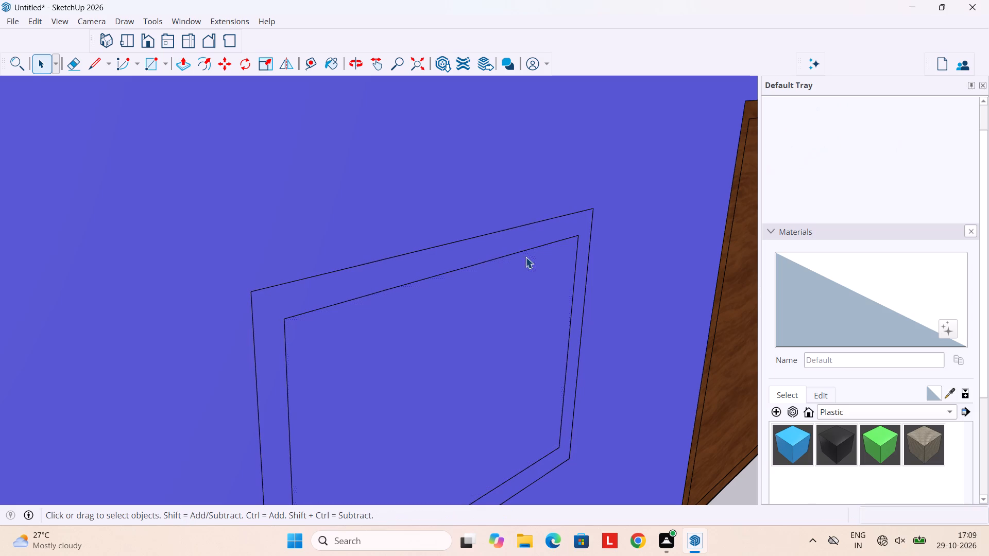
key("ctrl+z")
key("ctrl+z")
key("ctrl+z")
Draw the second window's rectangle on the facade between the two horizontal guides and the two outermost vertical guides.
scroll(510, 246, "down", 10)
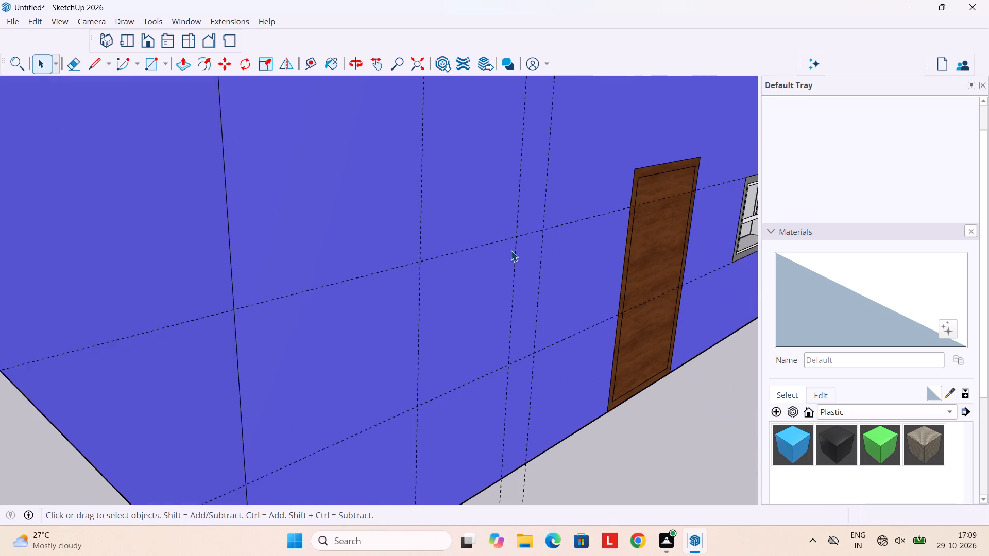
middle_click_drag(511, 255, 339, 219)
scroll(339, 219, "down", 10)
middle_click_drag(345, 222, 365, 231)
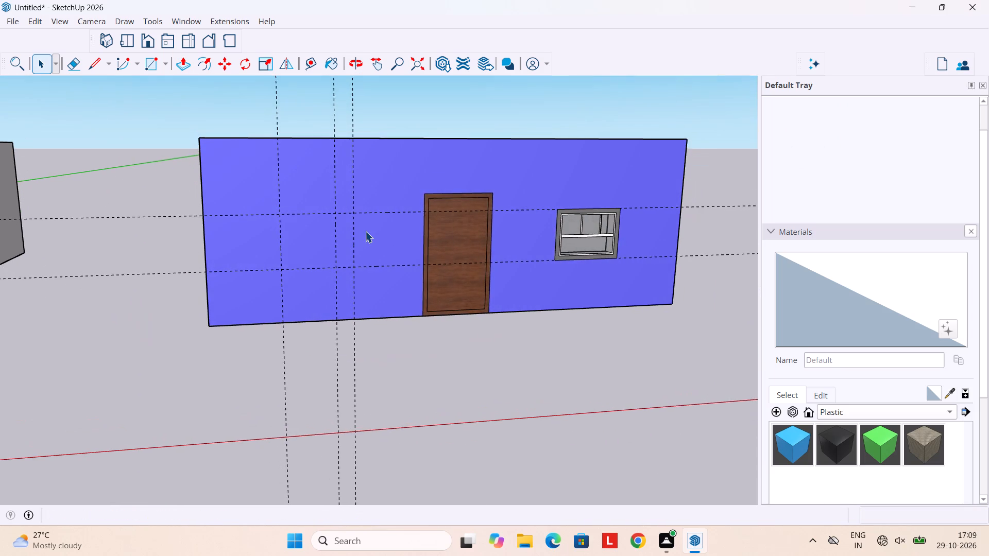
scroll(365, 231, "up", 4)
middle_click_drag(556, 241, 477, 242)
scroll(391, 237, "down", 5)
middle_click_drag(371, 241, 480, 242)
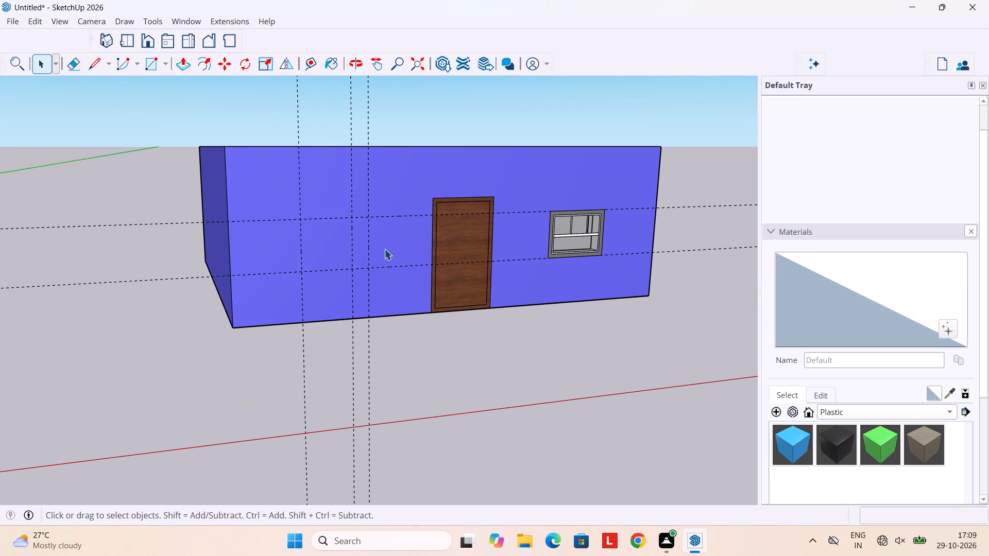
key("r")
scroll(300, 231, "up", 3)
left_click(300, 214)
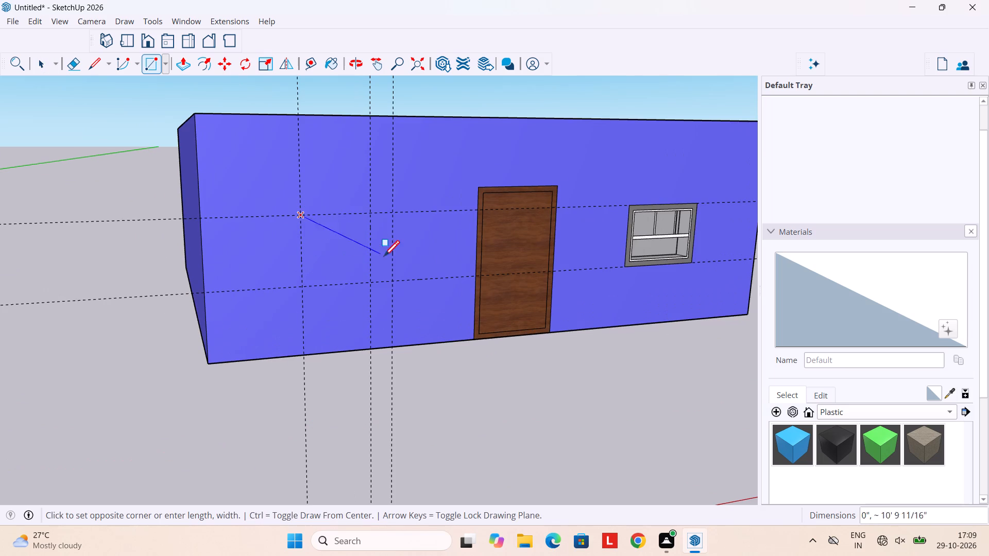
left_click(394, 280)
scroll(332, 243, "up", 3)
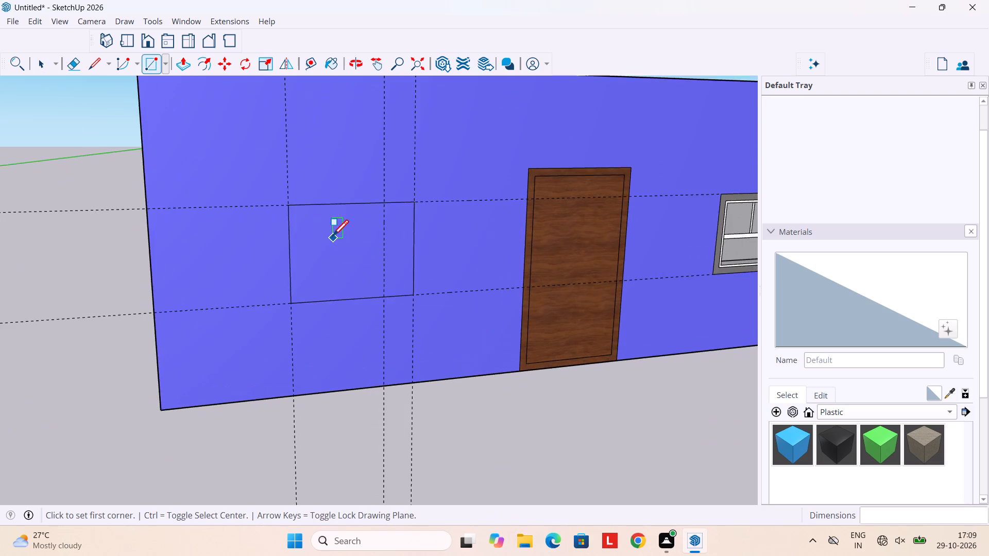
scroll(333, 237, "down", 4)
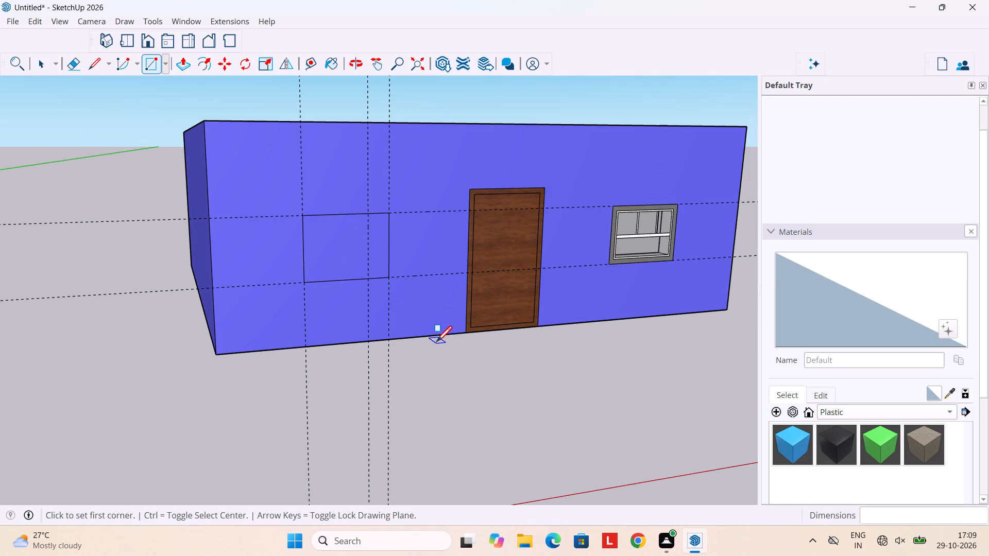
Delete all construction guides from the model.
key("space")
left_click(37, 24)
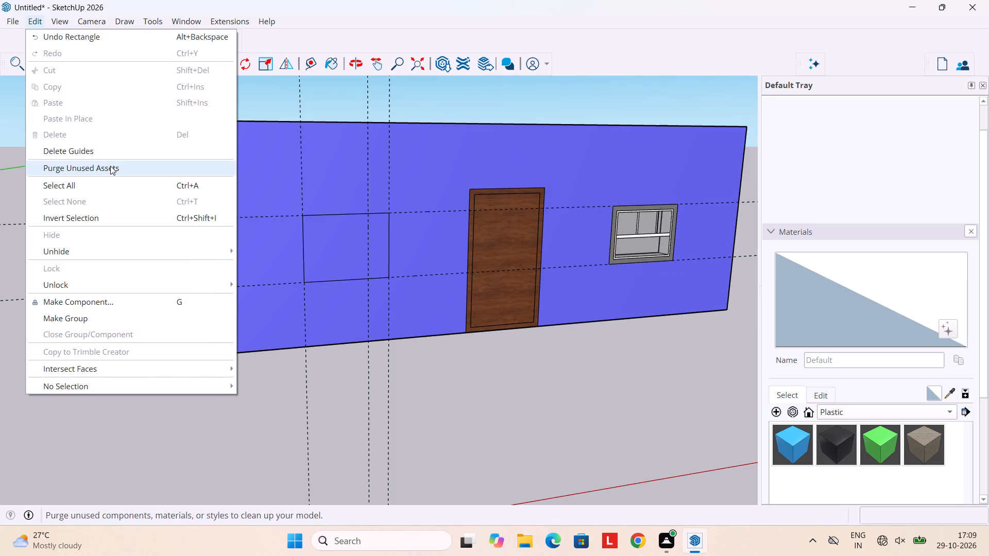
left_click(101, 147)
Offset the second window's rectangle 3" inward to outline its frame.
scroll(400, 252, "up", 5)
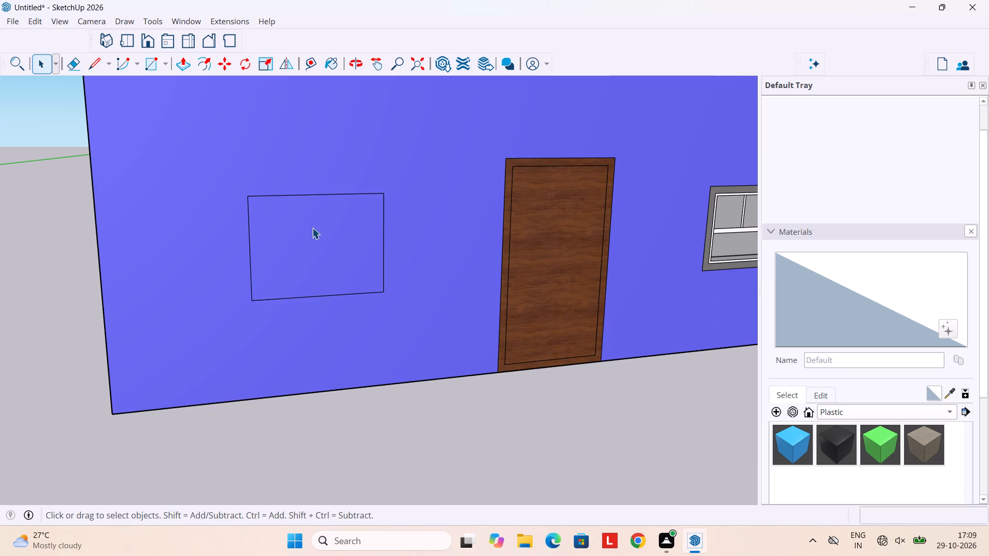
key("f")
left_click(243, 253)
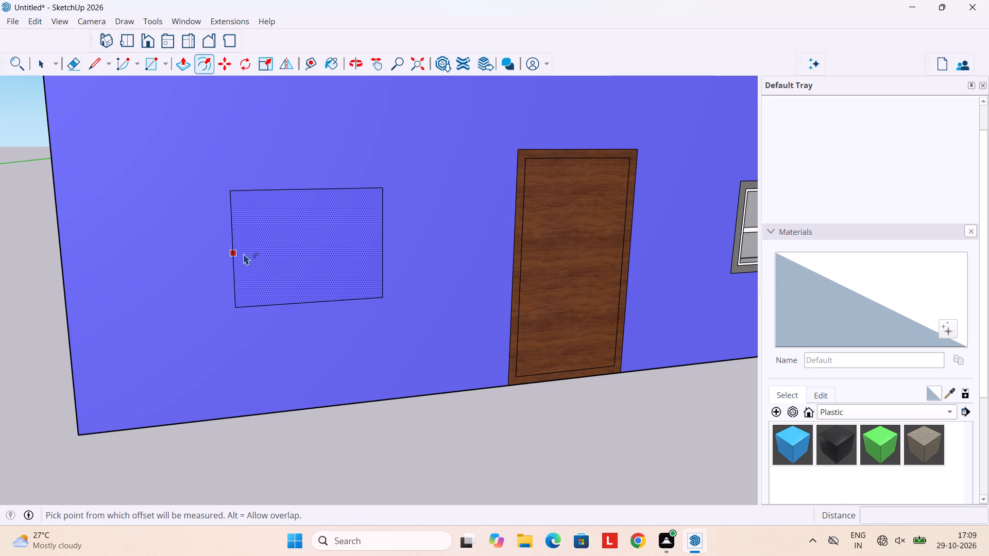
key("3")
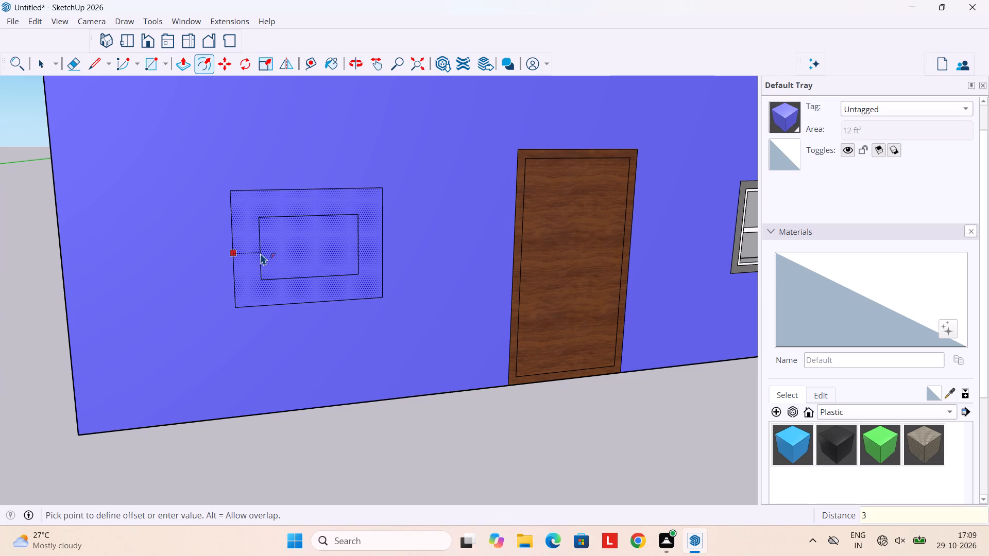
key("shift+quotedbl")
key("Return")
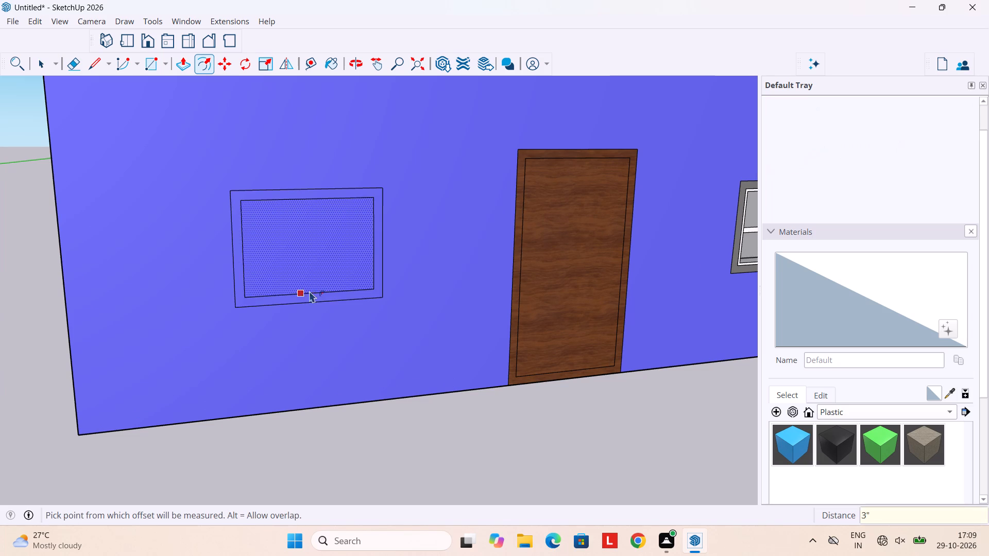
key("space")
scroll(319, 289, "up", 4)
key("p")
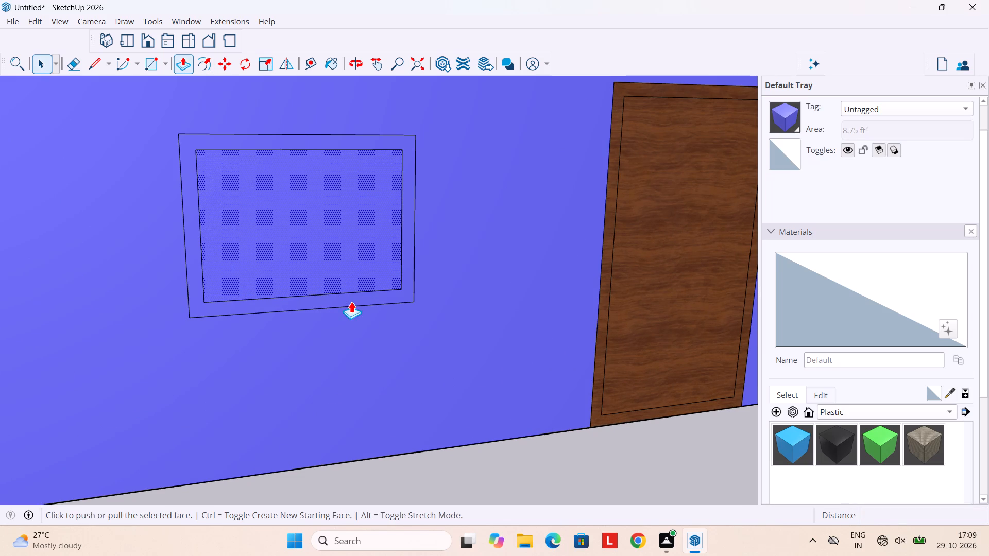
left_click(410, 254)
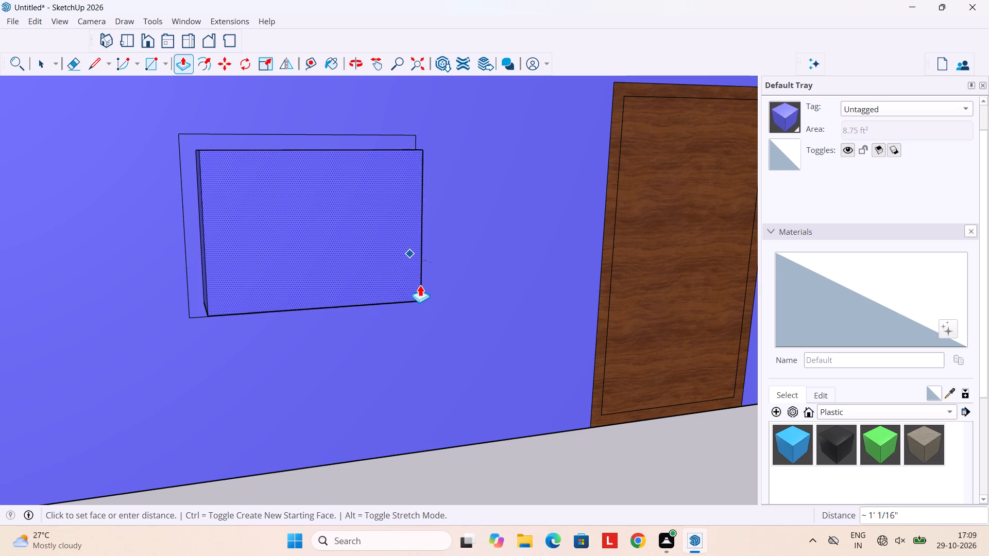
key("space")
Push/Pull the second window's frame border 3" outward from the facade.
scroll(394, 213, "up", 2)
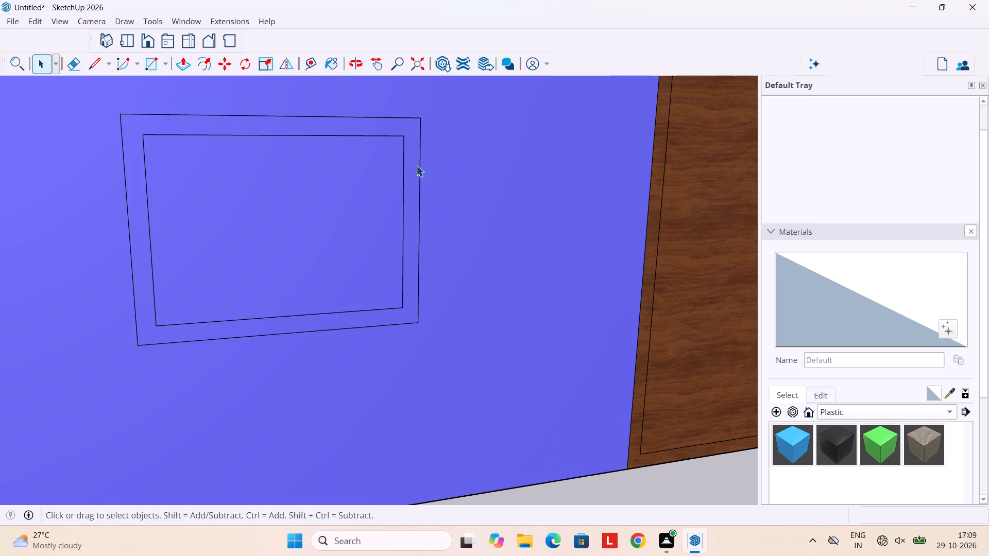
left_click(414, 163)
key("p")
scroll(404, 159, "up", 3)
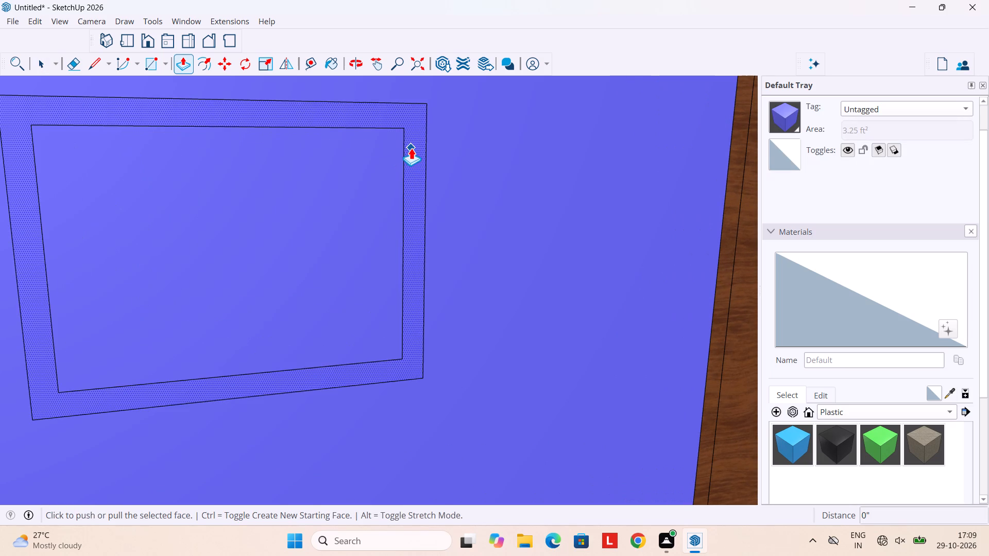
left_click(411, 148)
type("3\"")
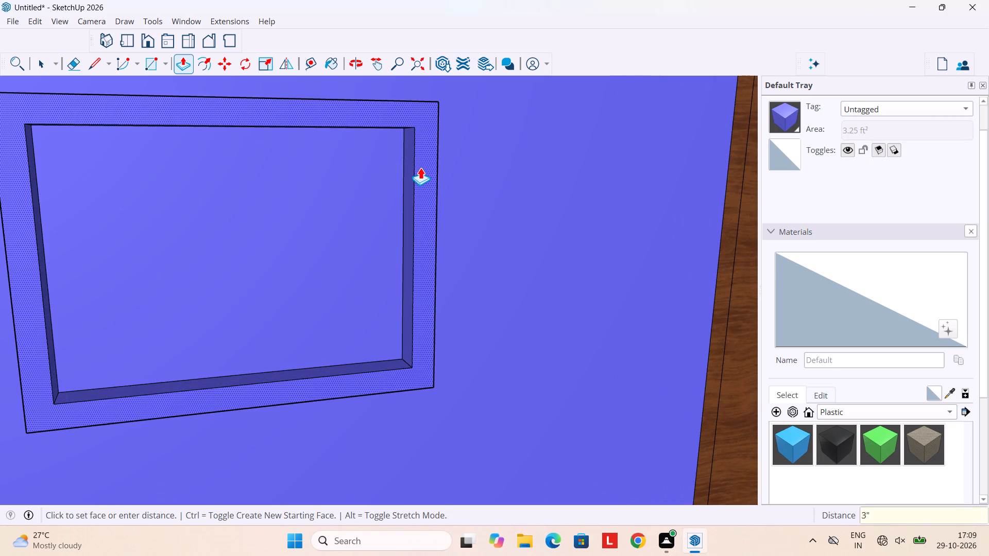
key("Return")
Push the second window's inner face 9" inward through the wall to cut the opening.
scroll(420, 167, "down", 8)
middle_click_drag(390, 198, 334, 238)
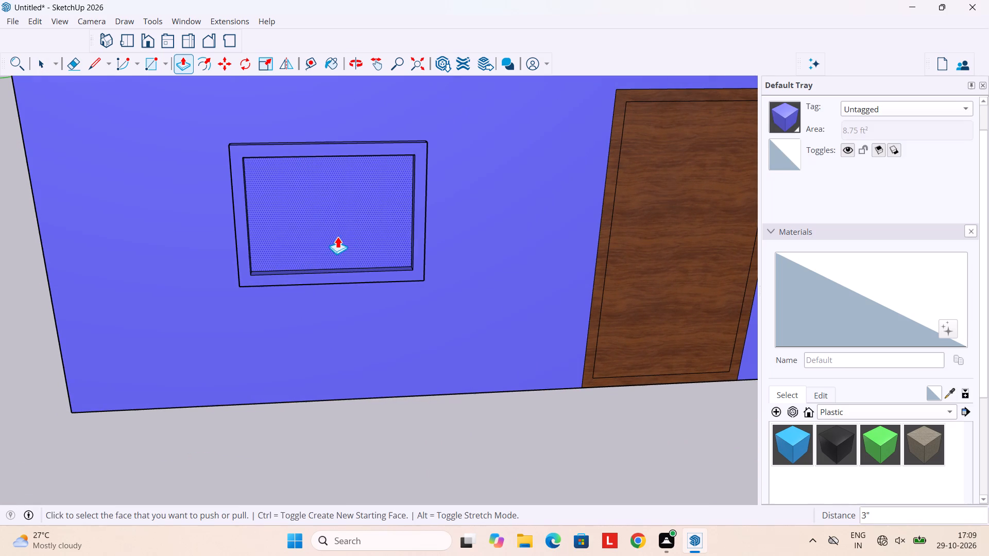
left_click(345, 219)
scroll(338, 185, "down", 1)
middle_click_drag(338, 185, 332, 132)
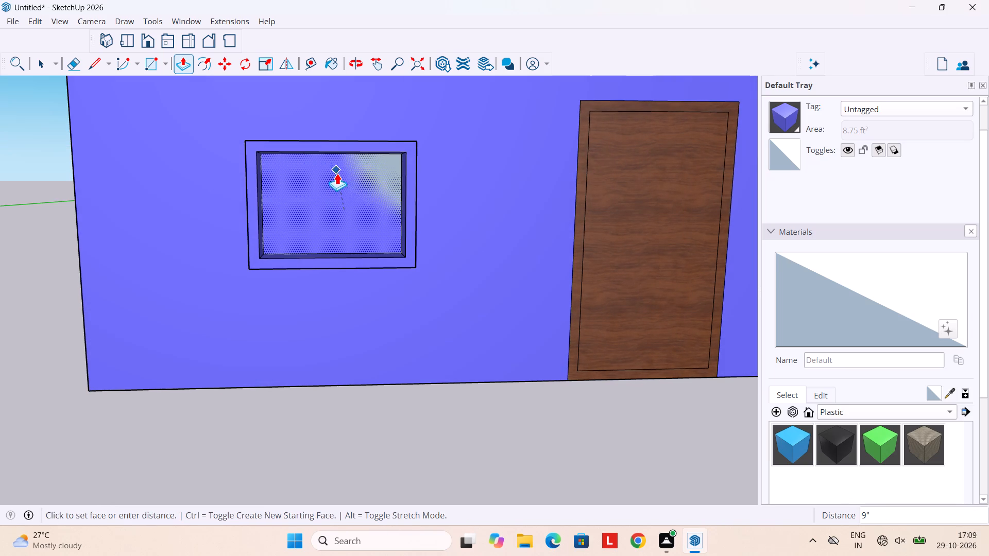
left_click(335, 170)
Examine the second window's raised frame and opening from several angles.
scroll(339, 197, "down", 5)
middle_click_drag(341, 208, 446, 288)
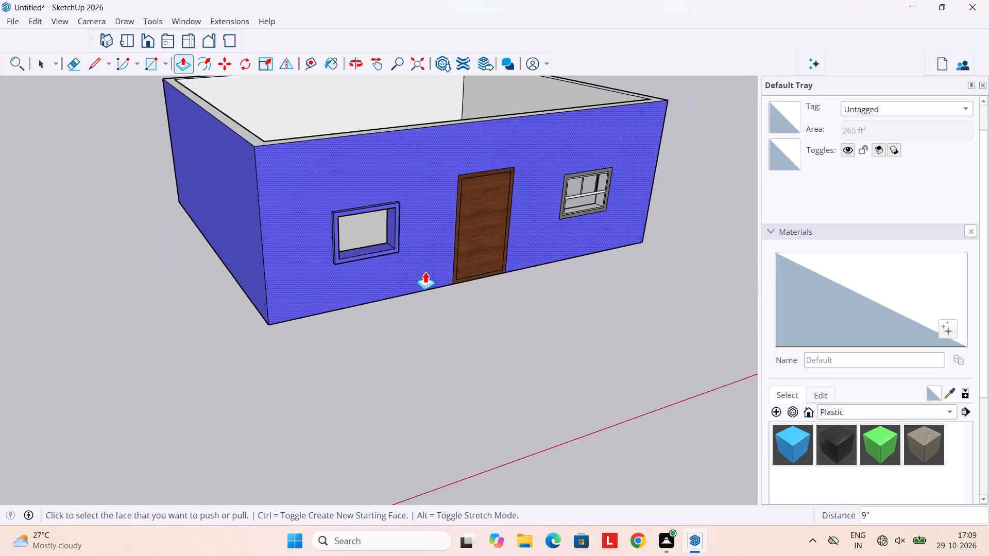
middle_click_drag(409, 255, 301, 234)
scroll(317, 228, "up", 3)
scroll(317, 228, "down", 1)
middle_click_drag(317, 228, 399, 273)
scroll(402, 266, "up", 3)
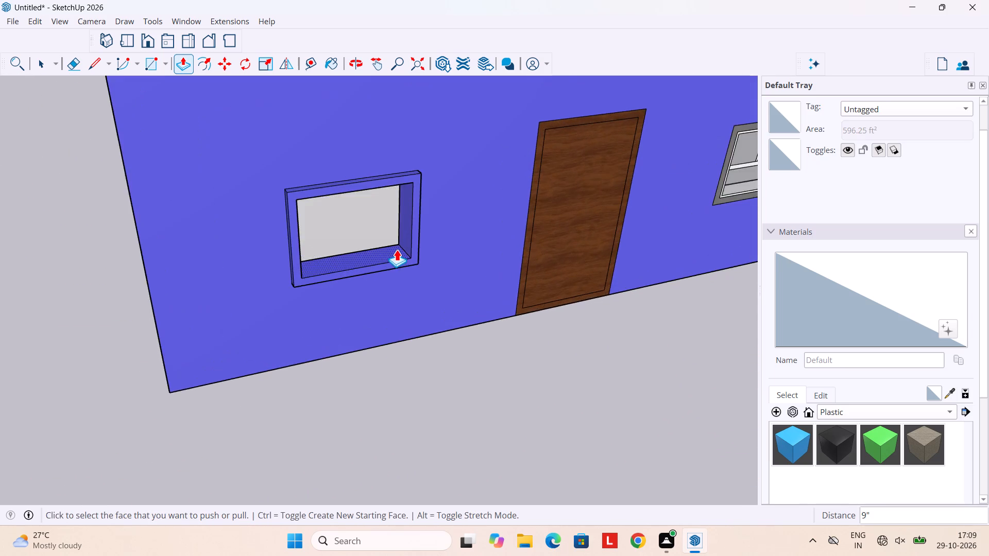
scroll(397, 249, "down", 3)
scroll(397, 249, "up", 1)
middle_click_drag(397, 249, 330, 220)
scroll(323, 215, "up", 6)
scroll(321, 215, "down", 4)
middle_click_drag(332, 216, 372, 168)
scroll(368, 175, "up", 2)
scroll(368, 175, "down", 3)
middle_click_drag(367, 177, 357, 180)
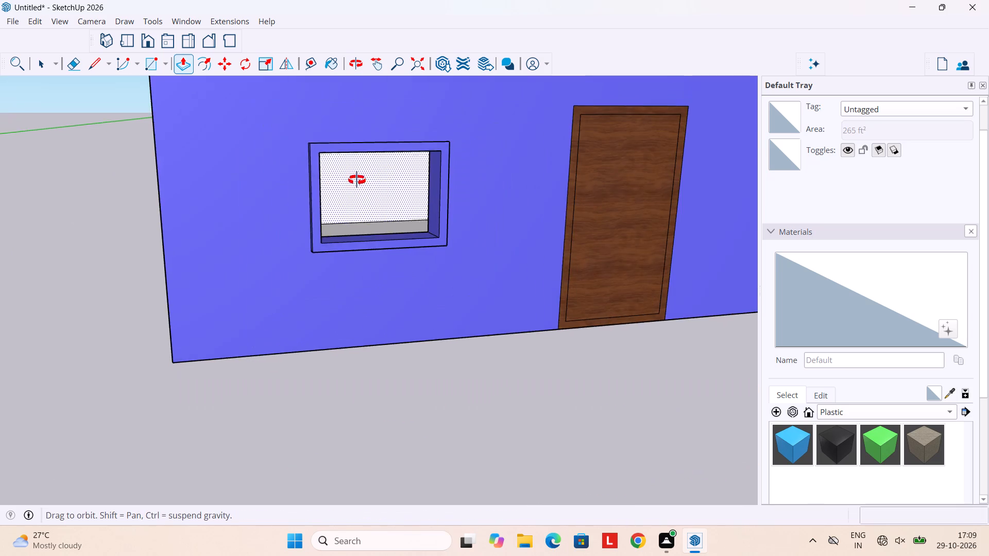
middle_click_drag(357, 180, 278, 183)
scroll(292, 204, "up", 2)
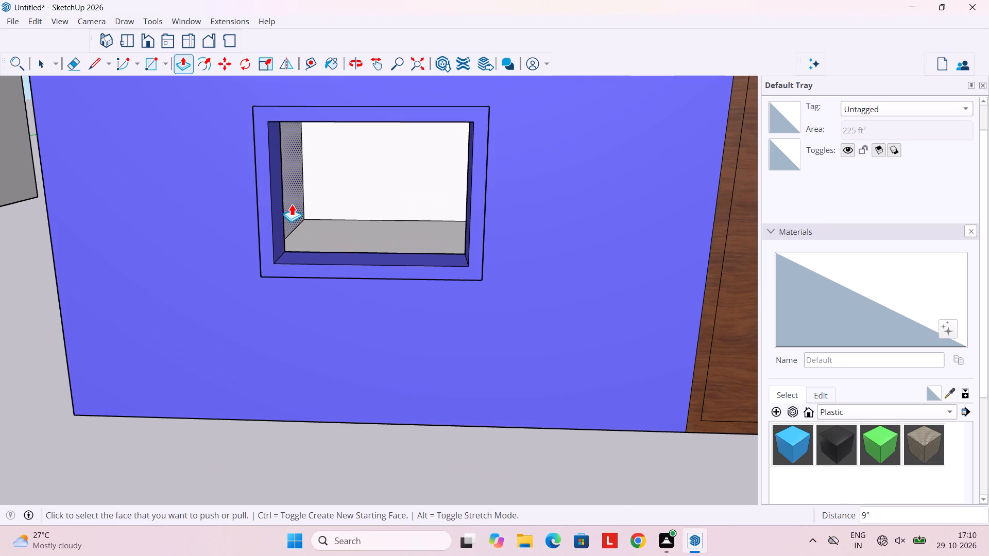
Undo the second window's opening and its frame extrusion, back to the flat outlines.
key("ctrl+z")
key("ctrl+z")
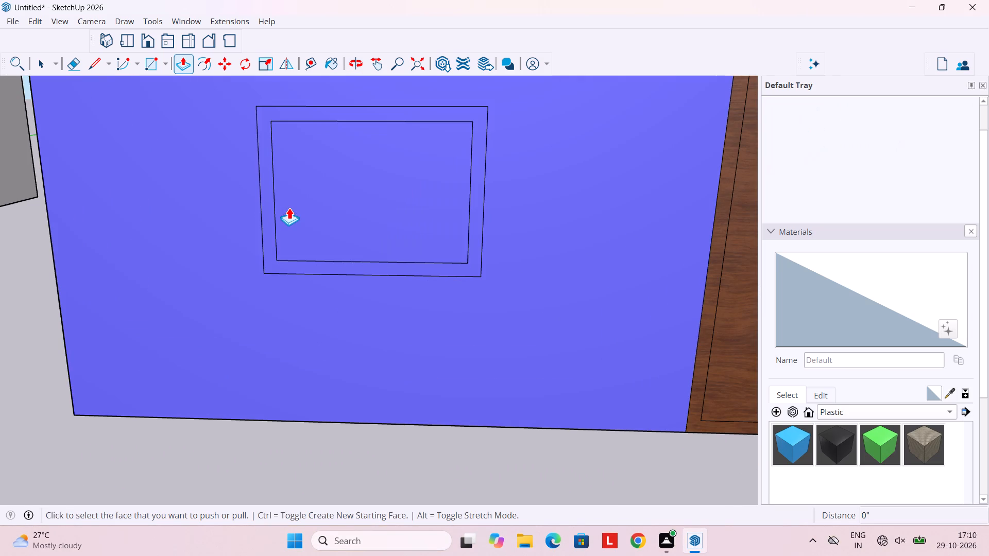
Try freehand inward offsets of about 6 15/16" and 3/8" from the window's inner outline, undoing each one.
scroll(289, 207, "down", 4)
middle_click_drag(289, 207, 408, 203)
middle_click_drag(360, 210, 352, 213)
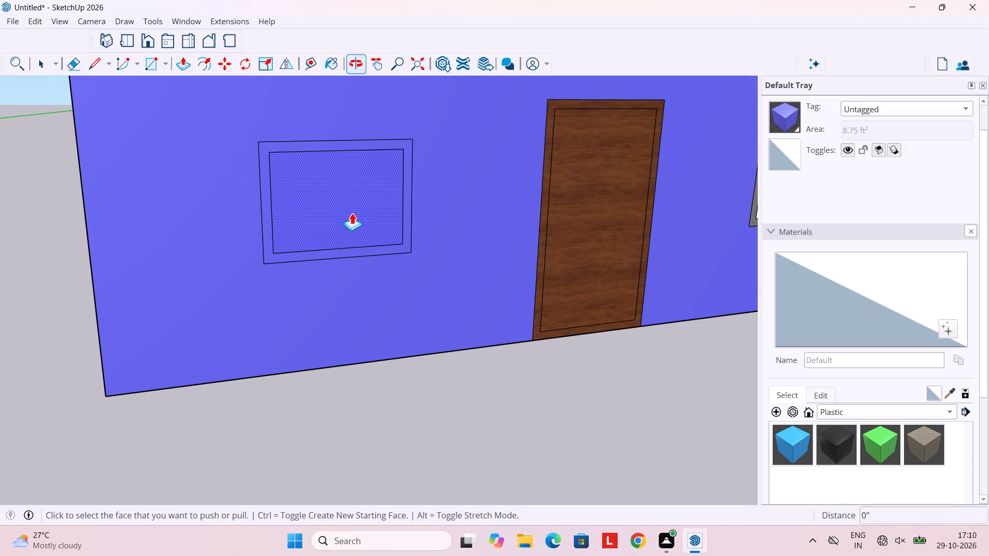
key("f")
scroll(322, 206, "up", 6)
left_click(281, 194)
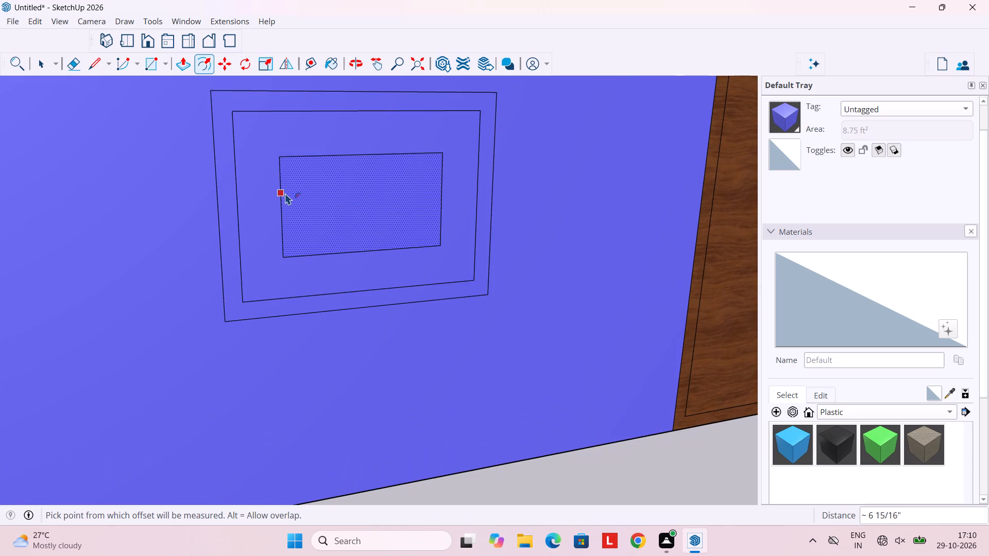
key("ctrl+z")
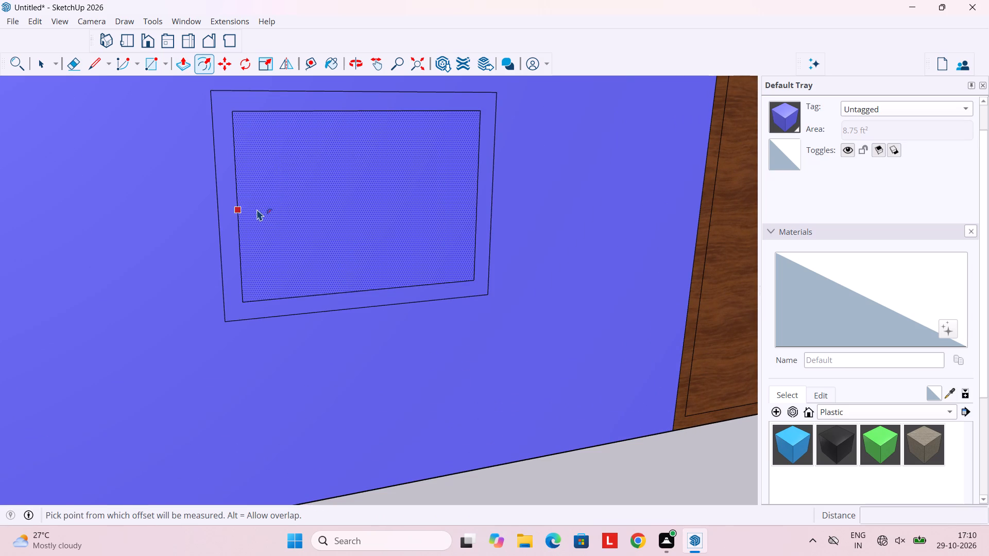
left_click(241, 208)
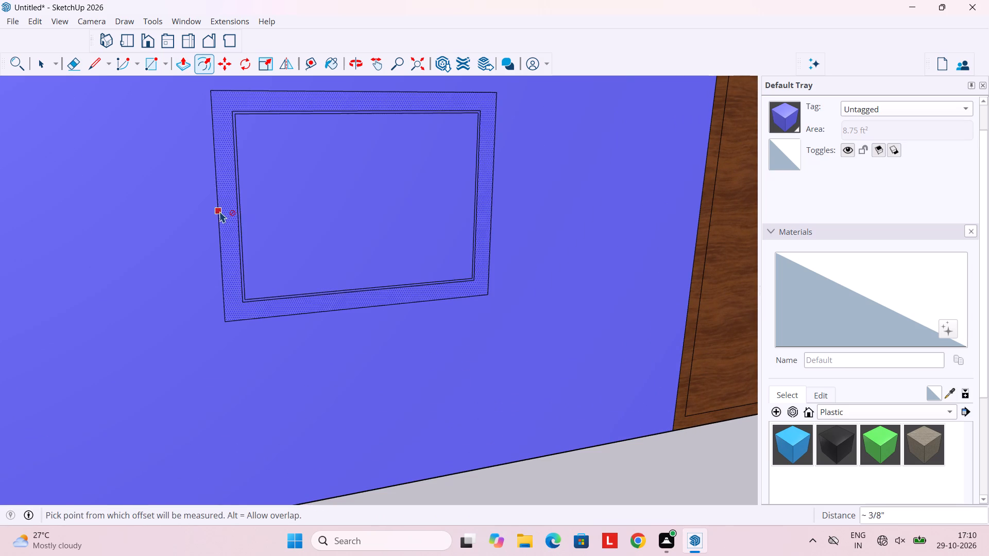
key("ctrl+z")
Offset the second window's inner outline 2" inward for a second, inner frame.
scroll(234, 211, "up", 3)
left_click(242, 206)
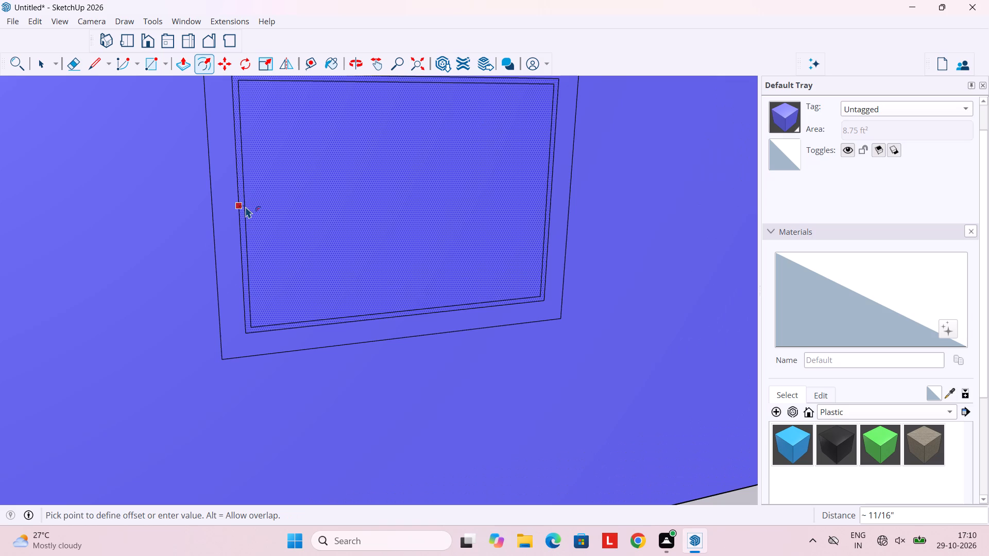
type("2\"")
key("Return")
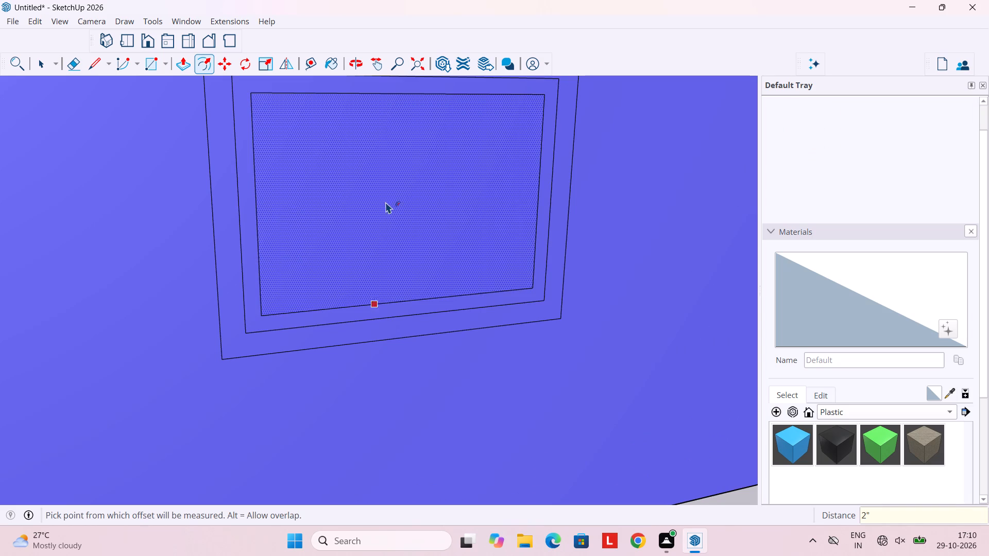
Push/Pull the second window's outer frame border 3" outward from the facade.
scroll(386, 201, "down", 3)
middle_click_drag(387, 203, 311, 224)
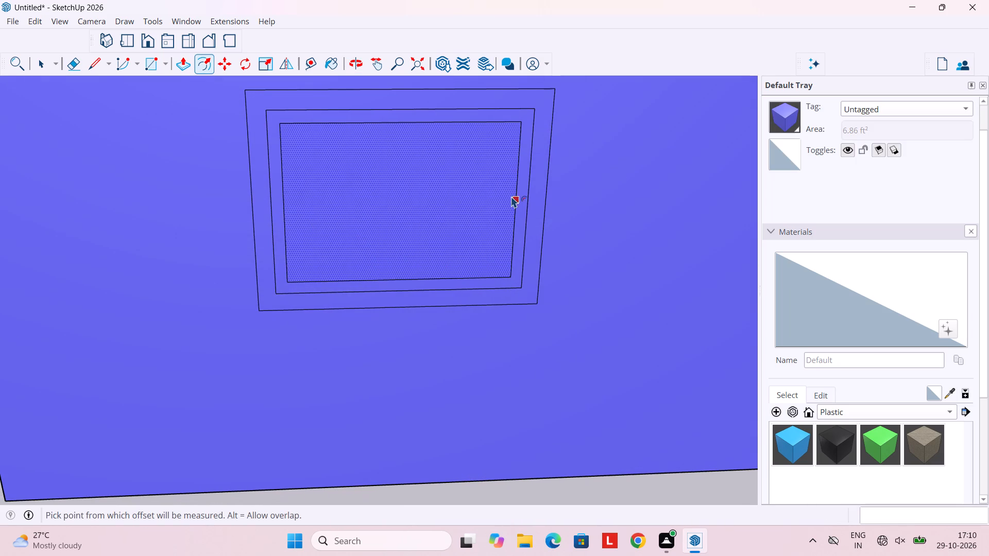
key("p")
left_click(538, 177)
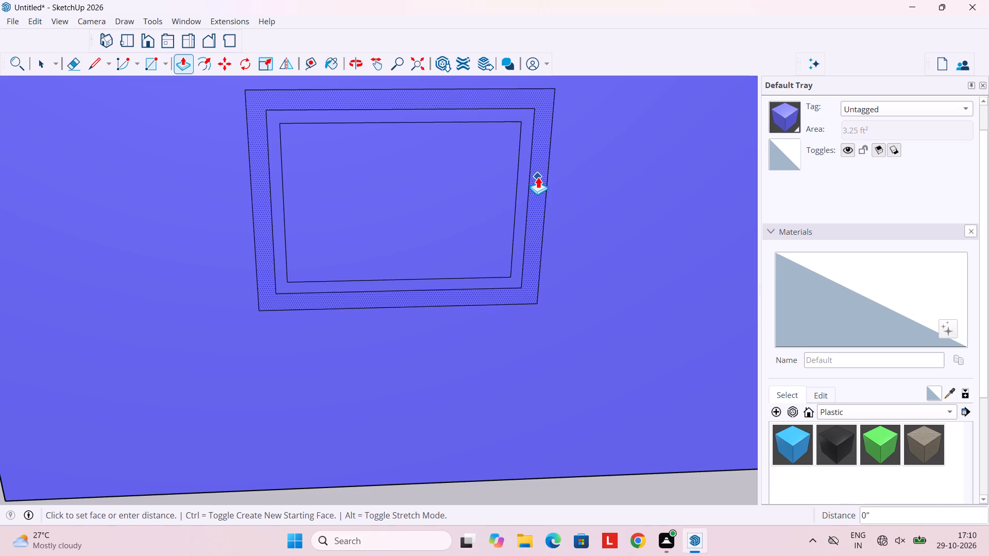
type("3\"")
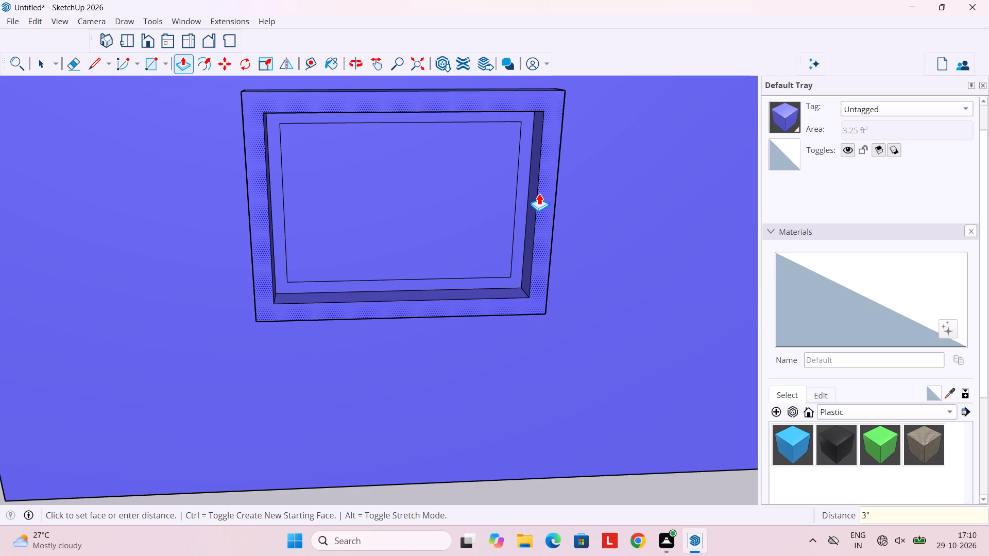
key("Return")
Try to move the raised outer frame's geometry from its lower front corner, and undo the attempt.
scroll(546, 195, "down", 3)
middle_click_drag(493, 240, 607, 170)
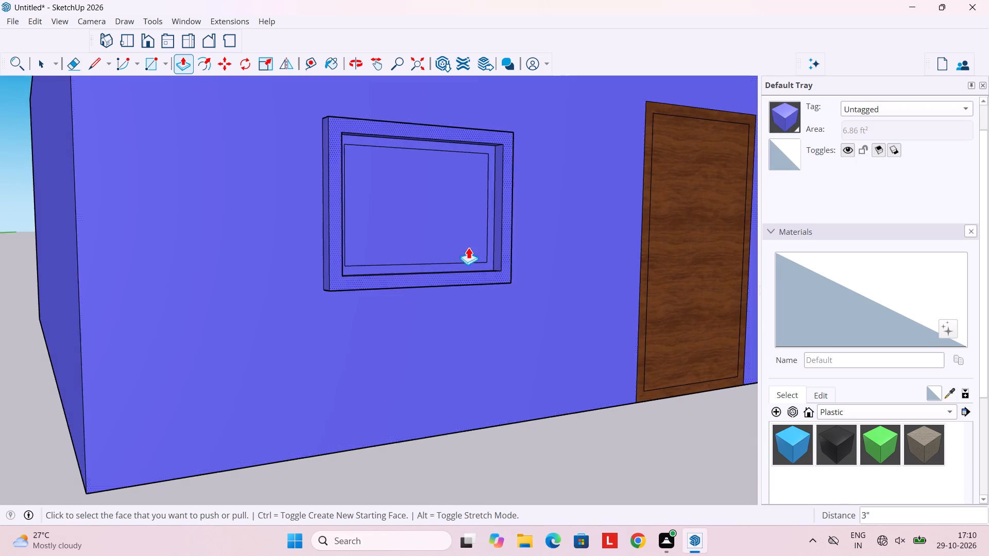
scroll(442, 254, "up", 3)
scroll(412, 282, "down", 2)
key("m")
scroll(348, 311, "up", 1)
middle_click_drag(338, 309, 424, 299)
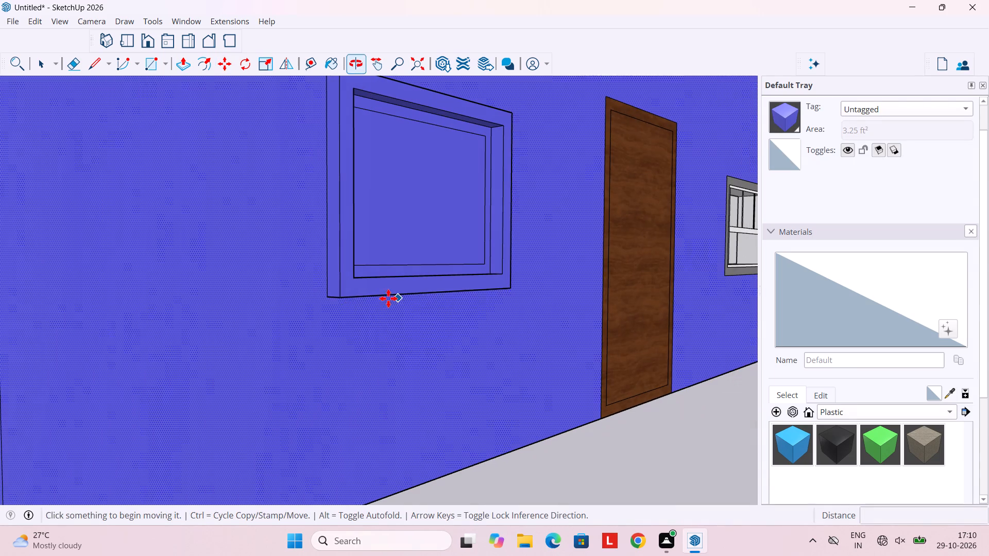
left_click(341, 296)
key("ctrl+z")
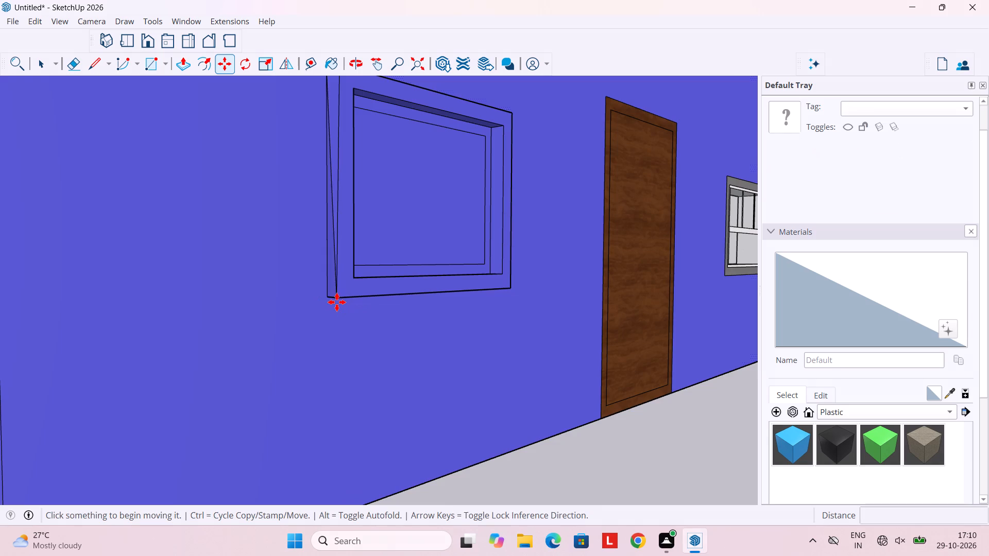
Group the raised outer frame's front face together with its bounding edges.
scroll(353, 305, "up", 3)
key("space")
double_click(374, 288)
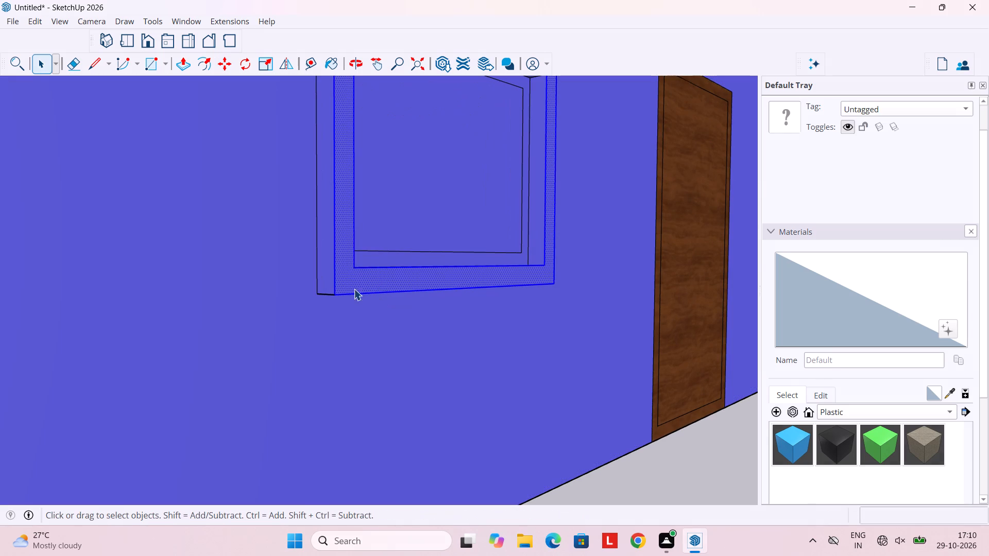
right_click(424, 282)
left_click(497, 121)
Move the grouped frame face from its lower front corner back to the matching corner on the wall.
key("m")
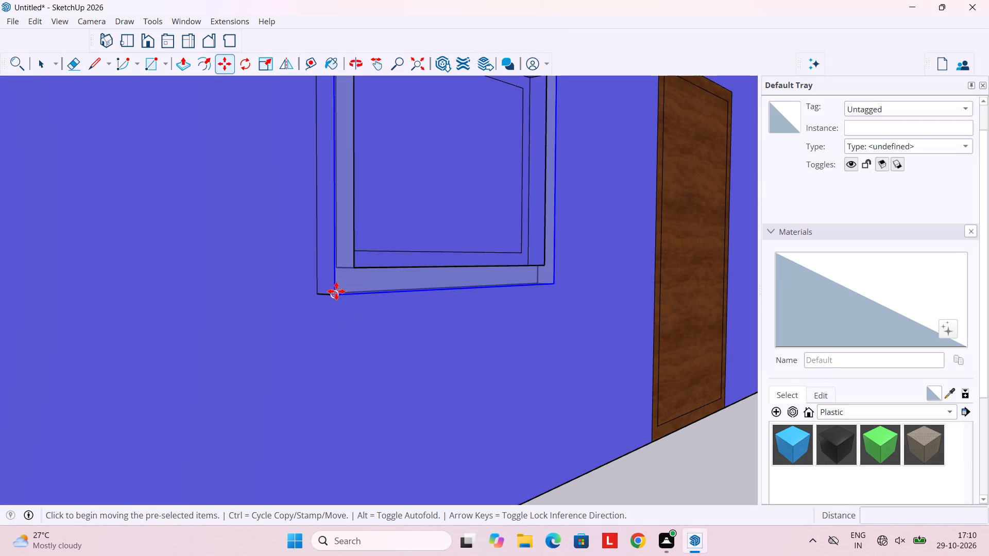
left_click(335, 295)
left_click(317, 296)
scroll(393, 305, "down", 4)
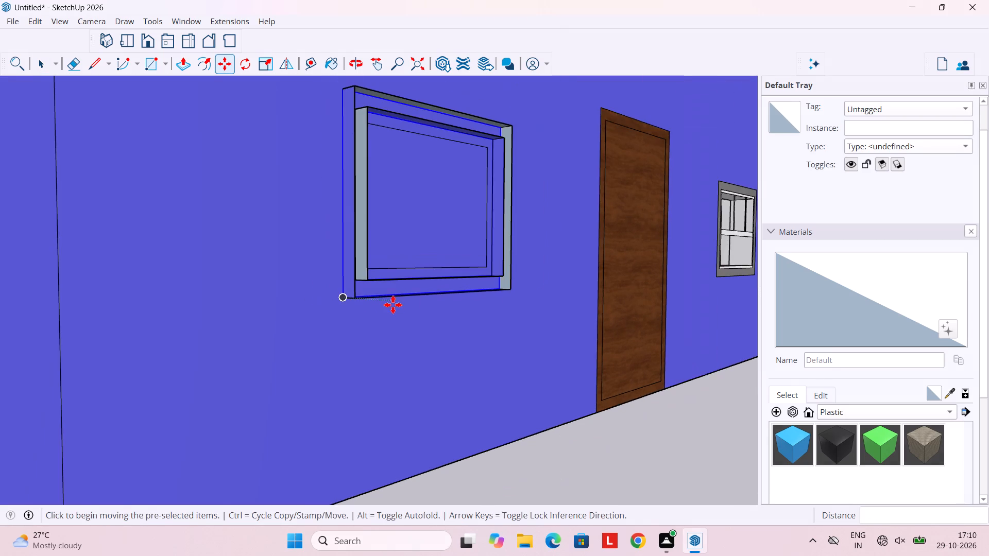
middle_click_drag(415, 303, 458, 370)
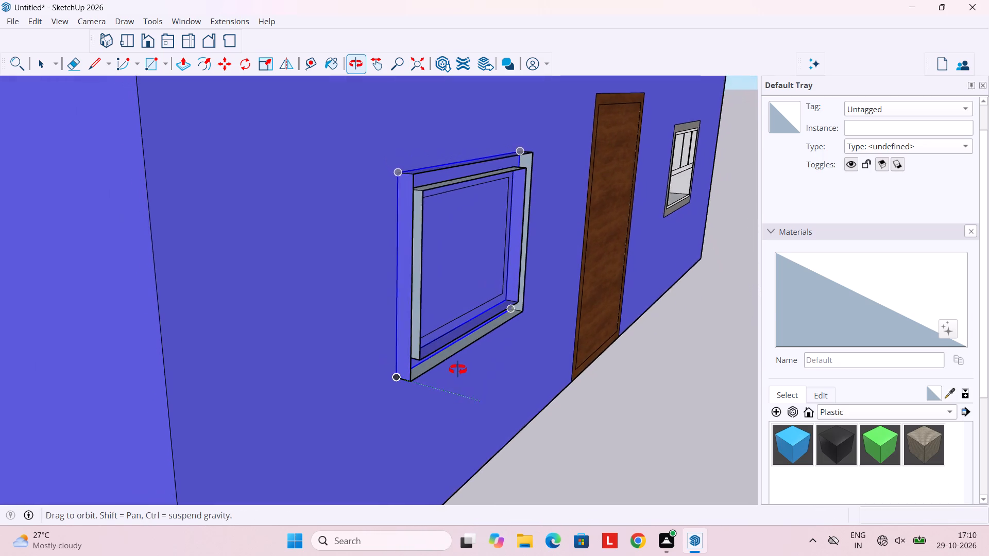
middle_click_drag(458, 370, 470, 382)
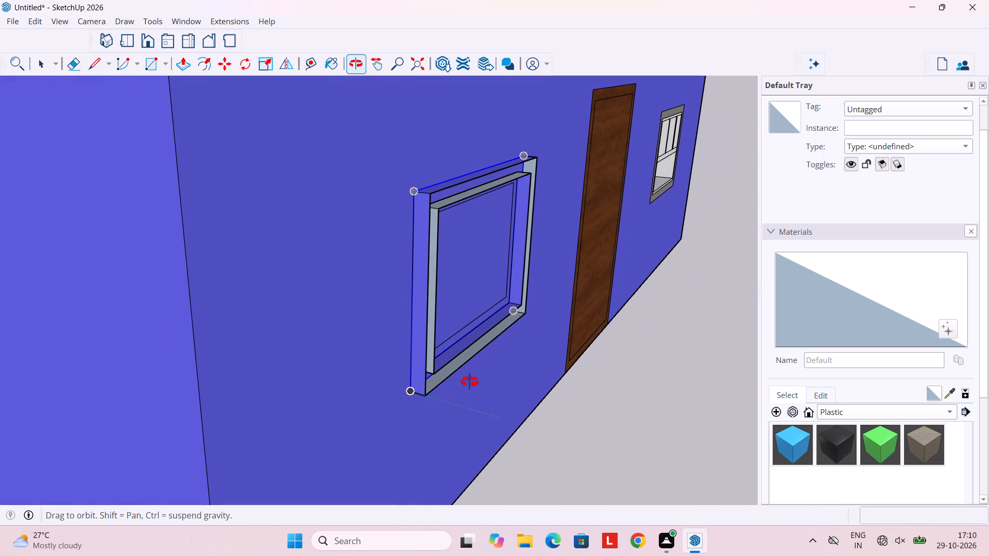
Undo the last move of the grouped frame face on the second window.
middle_click_drag(470, 382, 461, 382)
key("ctrl+z")
scroll(451, 370, "up", 2)
middle_click_drag(441, 356, 429, 351)
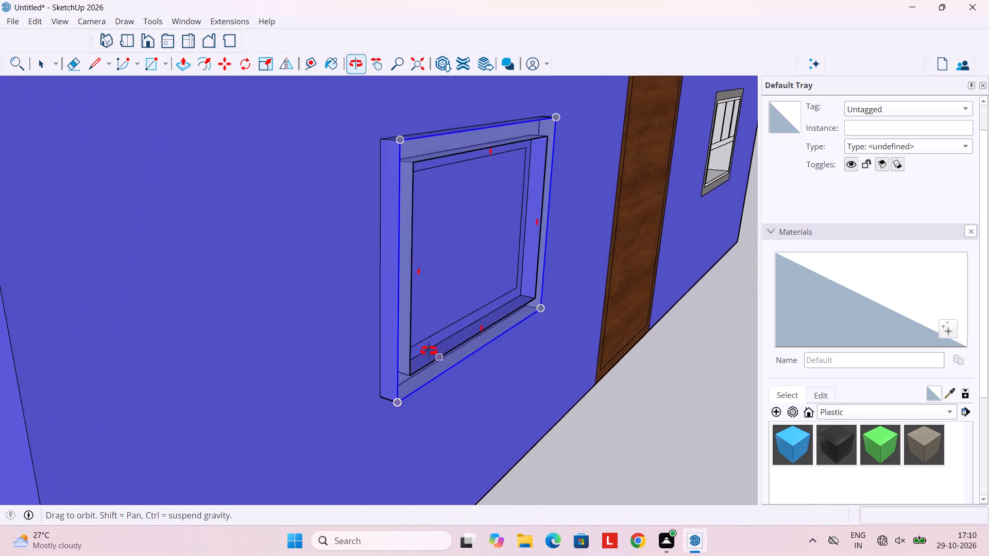
middle_click_drag(429, 351, 396, 331)
left_click(650, 433)
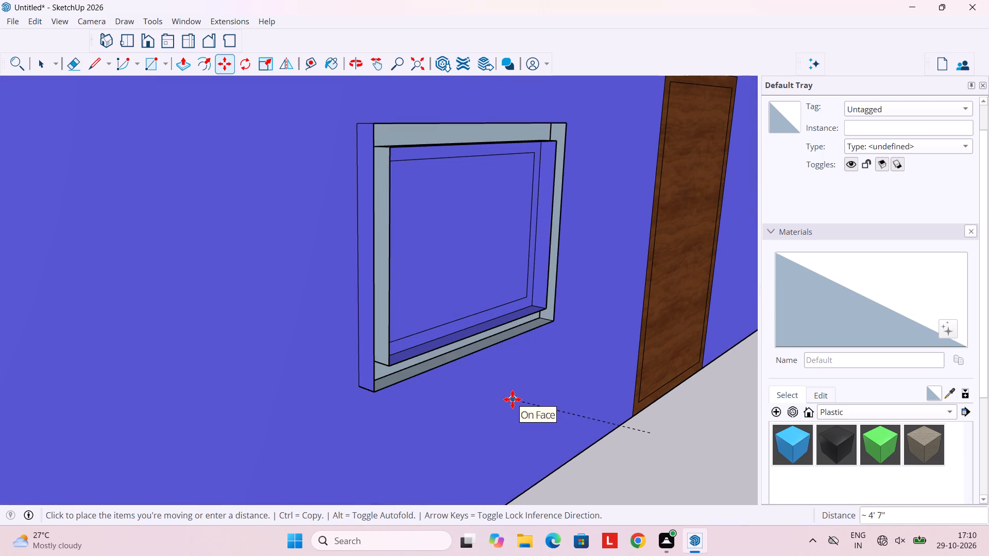
key("ctrl+z")
type("b")
key("space")
Draw a 3' 2" horizontal line across the second window's inner pane, midway between its upper and lower edges.
middle_click_drag(513, 392, 329, 318)
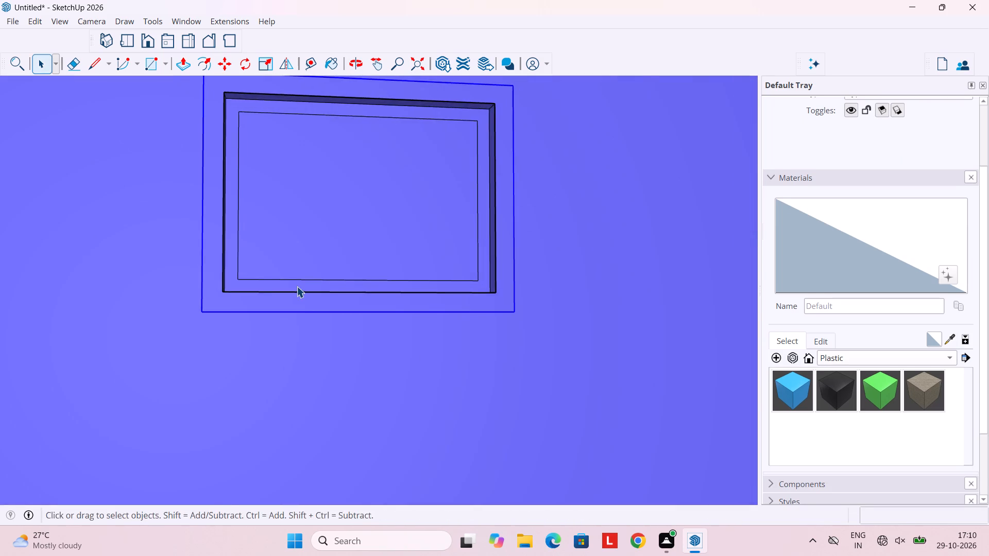
scroll(297, 286, "down", 4)
middle_click_drag(291, 270, 291, 351)
scroll(260, 210, "up", 3)
middle_click_drag(257, 197, 212, 212)
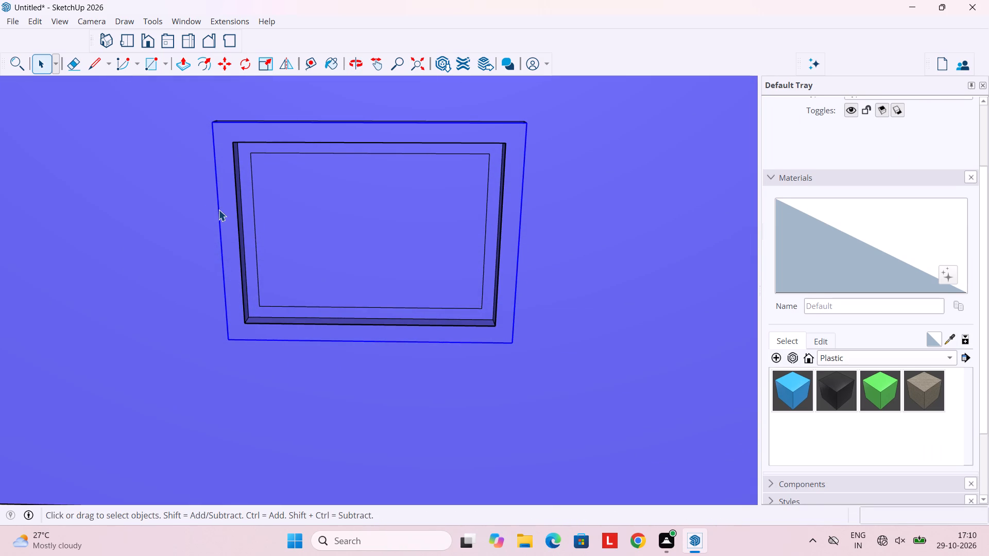
scroll(252, 206, "up", 5)
scroll(271, 226, "down", 3)
middle_click_drag(271, 226, 306, 210)
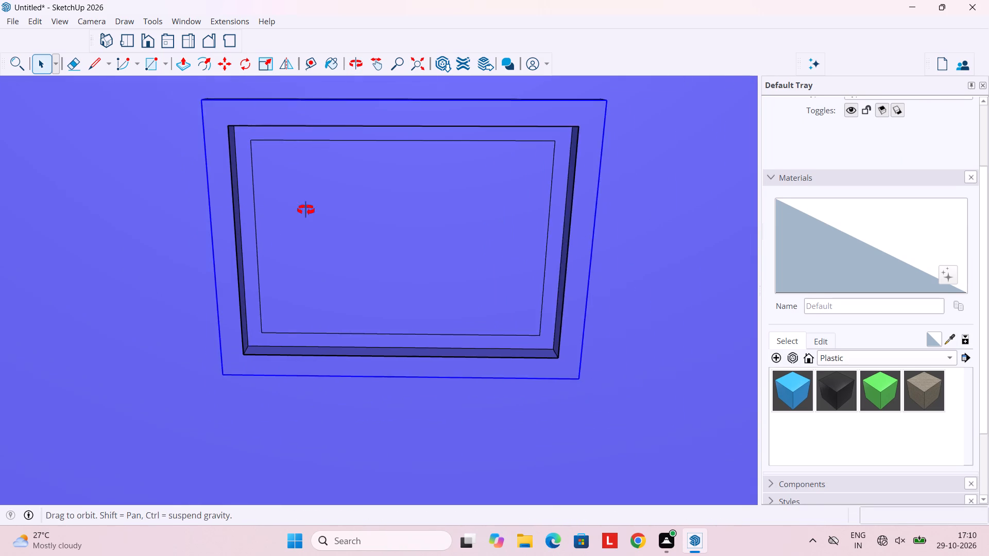
middle_click_drag(306, 210, 285, 159)
scroll(393, 185, "down", 14)
middle_click_drag(565, 269, 471, 270)
scroll(501, 262, "down", 10)
middle_click_drag(612, 309, 638, 318)
scroll(402, 268, "up", 3)
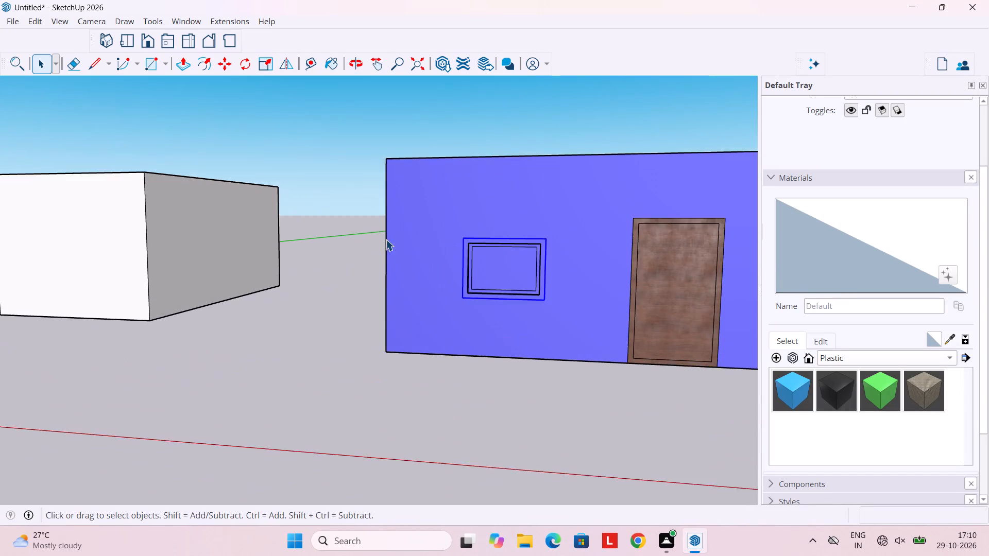
scroll(386, 239, "up", 9)
key("l")
scroll(503, 288, "up", 3)
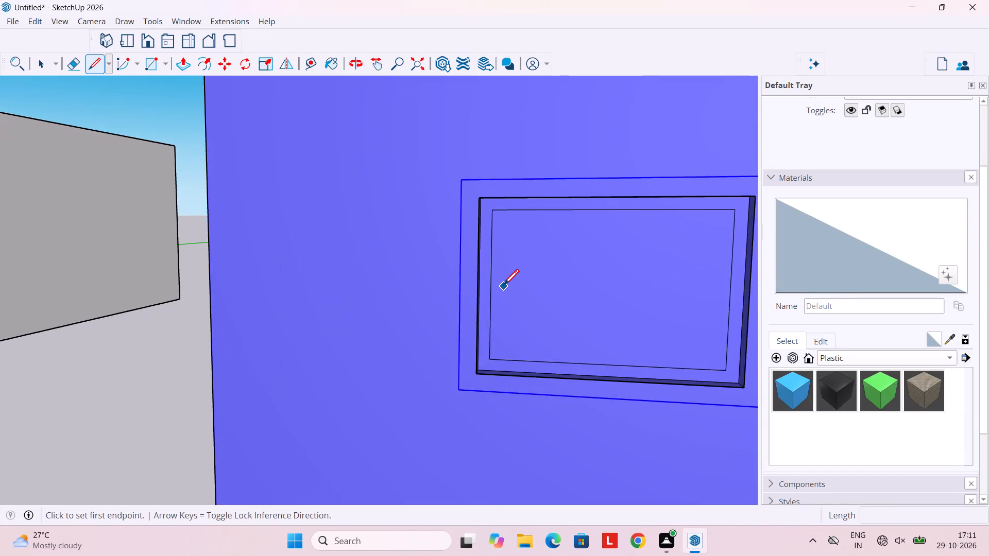
scroll(503, 287, "up", 5)
left_click(484, 286)
scroll(518, 276, "down", 5)
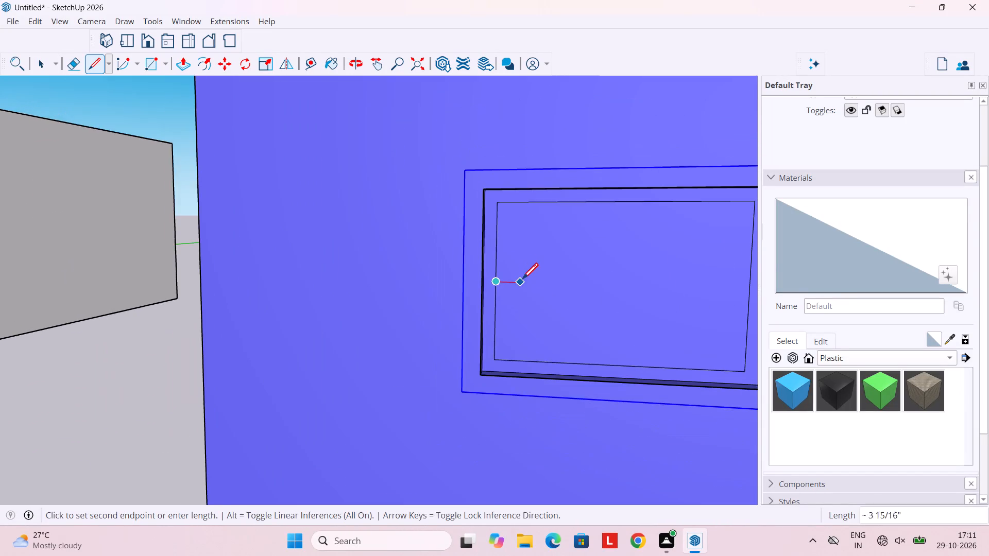
middle_click_drag(522, 281, 585, 291)
scroll(587, 287, "down", 2)
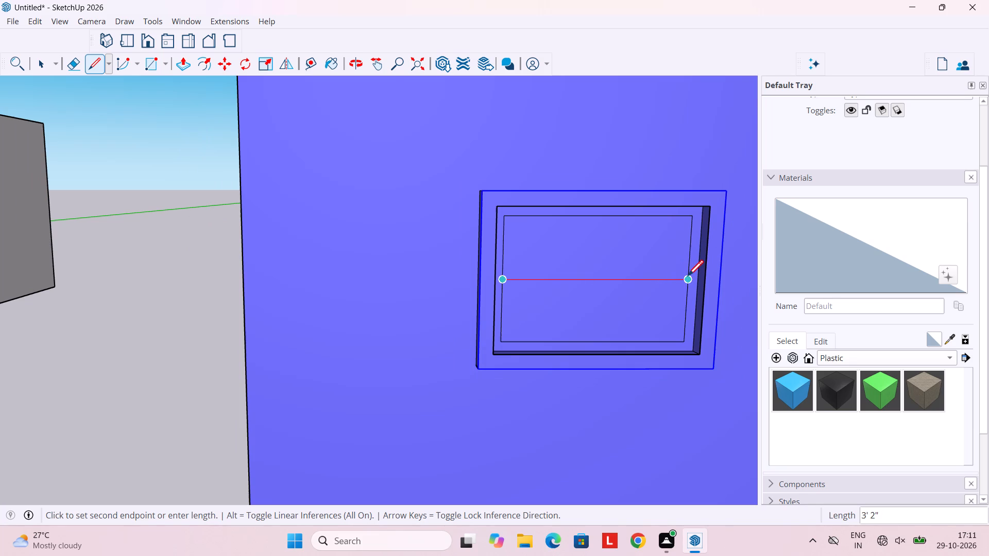
left_click(688, 277)
Examine the existing window's crossbar and mullion layout as a reference for the second window.
scroll(683, 283, "down", 8)
middle_click_drag(690, 312, 535, 287)
scroll(535, 285, "down", 8)
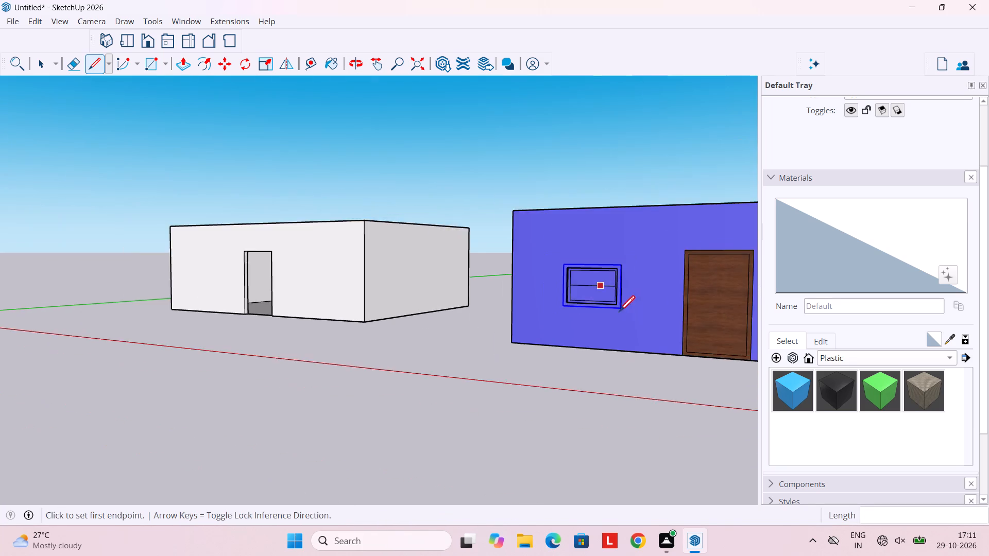
scroll(619, 313, "down", 5)
middle_click_drag(646, 373, 466, 347)
scroll(560, 291, "up", 3)
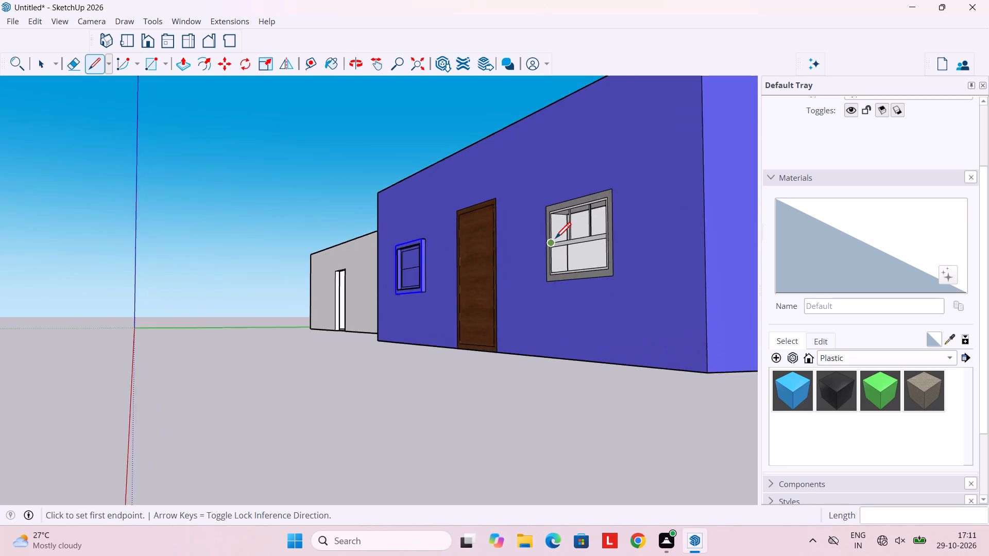
scroll(555, 240, "up", 10)
middle_click_drag(504, 276, 607, 292)
middle_click_drag(537, 280, 711, 300)
scroll(701, 291, "down", 8)
middle_click_drag(679, 293, 421, 285)
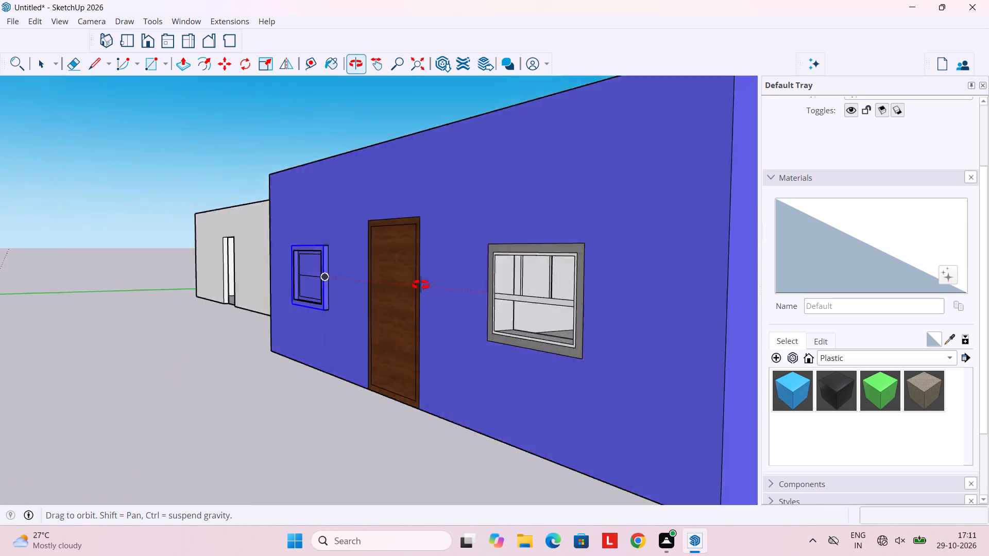
middle_click_drag(421, 285, 573, 300)
scroll(576, 300, "down", 4)
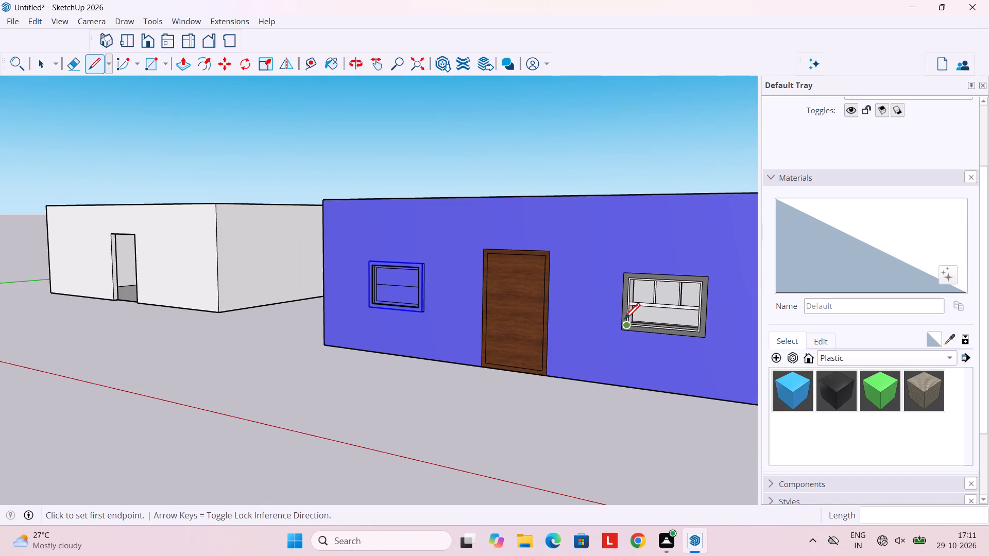
Erase the existing window's seam lines at both ends of the mullion nearest the door and at the crossbar's near end, undoing any mistaken erasure.
scroll(658, 293, "up", 4)
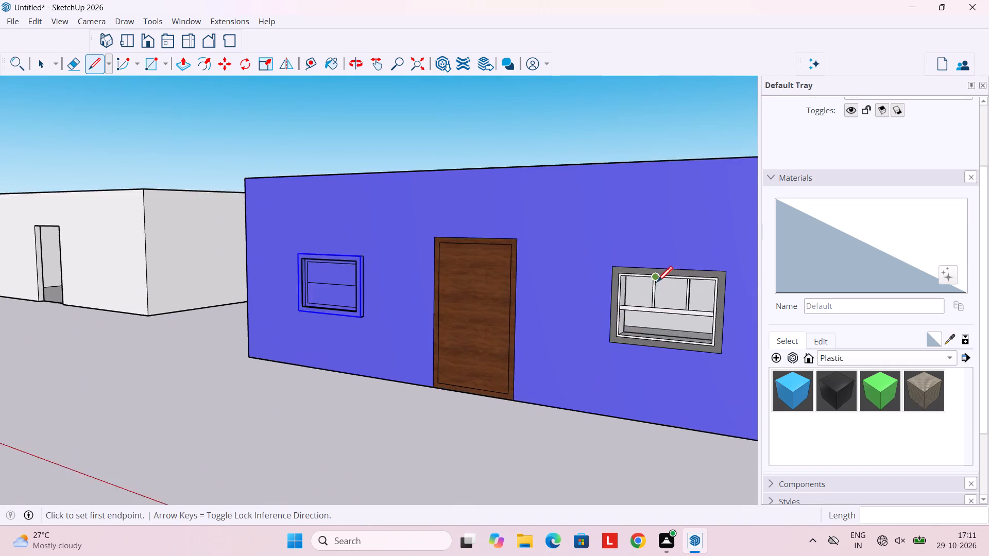
scroll(657, 284, "up", 7)
key("e")
scroll(652, 329, "up", 6)
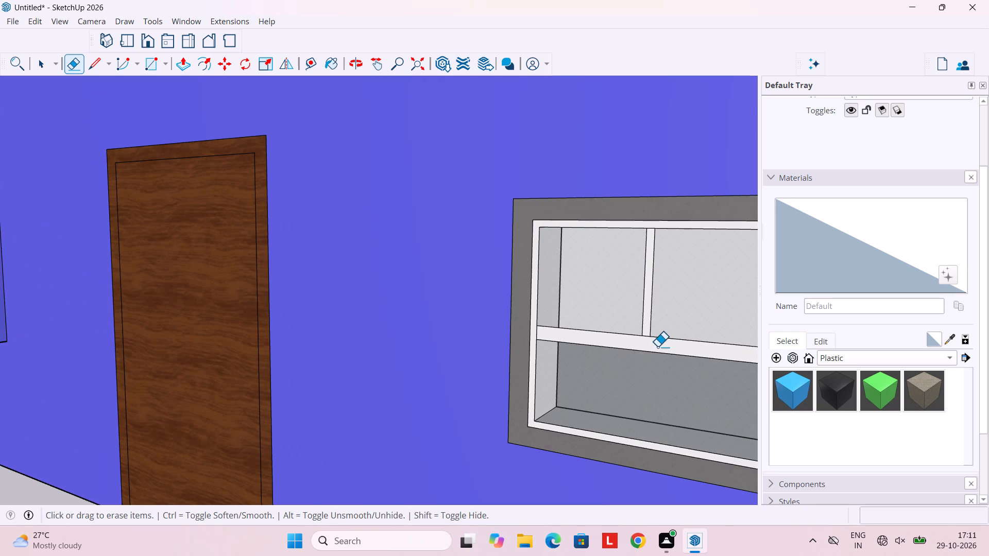
left_click(646, 337)
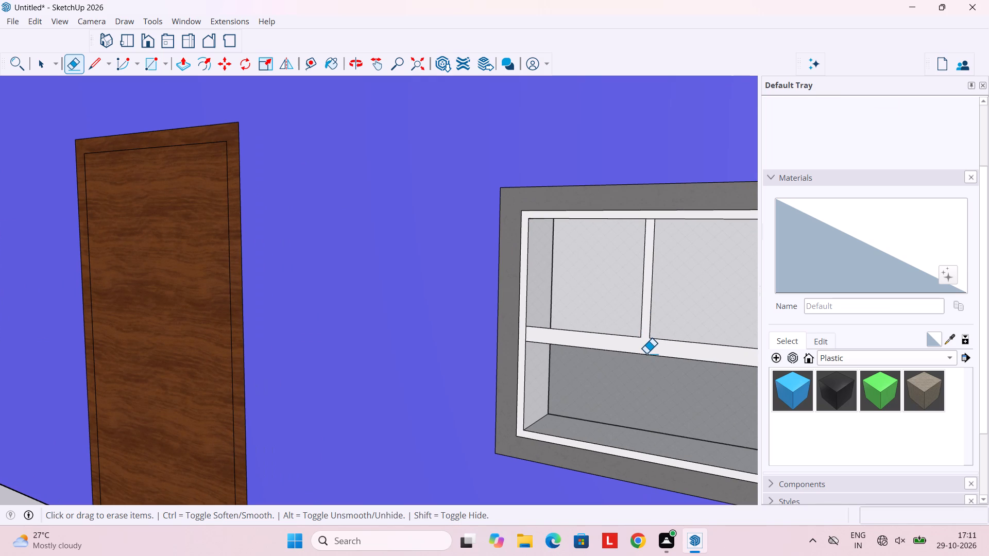
left_click(646, 354)
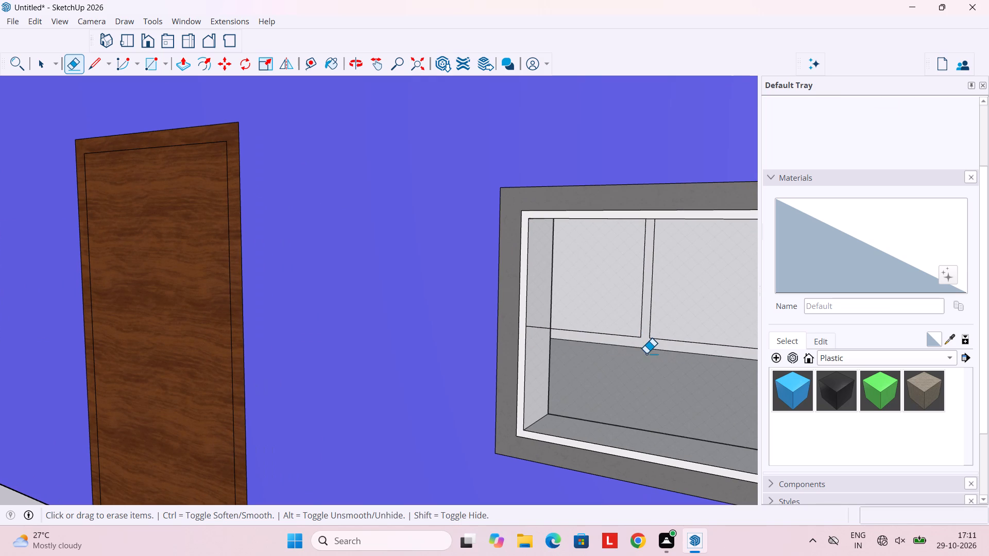
key("ctrl+z")
scroll(595, 351, "up", 2)
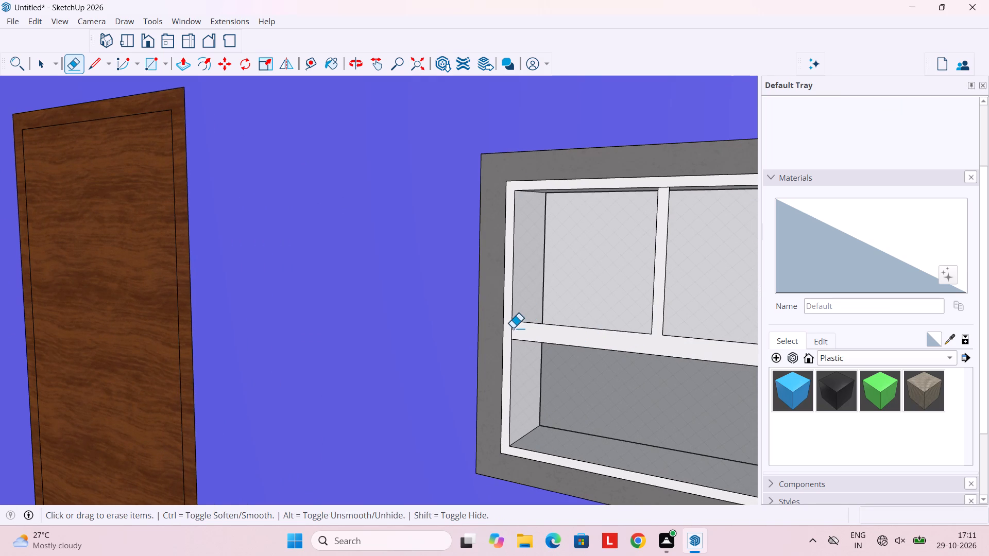
left_click(513, 328)
scroll(551, 279, "down", 3)
middle_click_drag(551, 277, 613, 290)
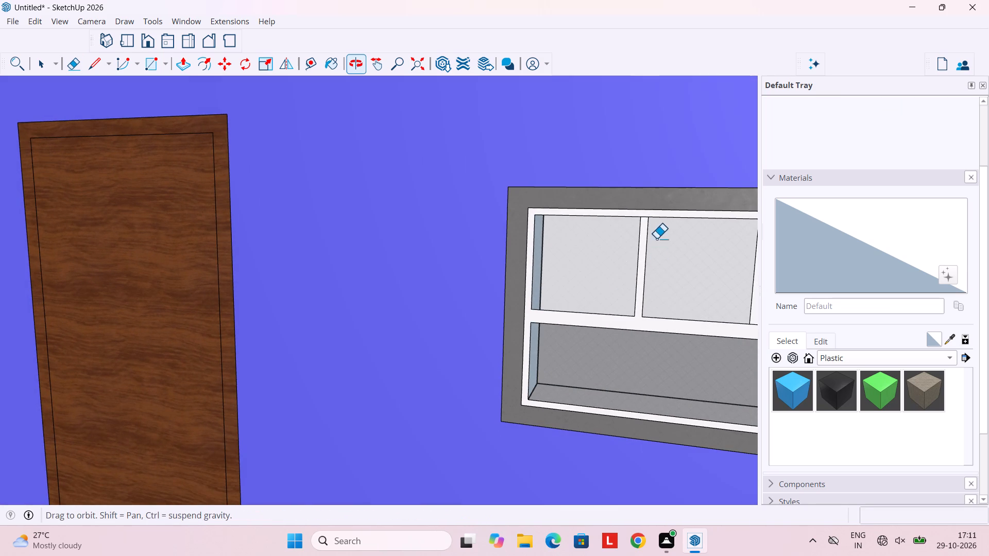
left_click(644, 219)
left_click(644, 219)
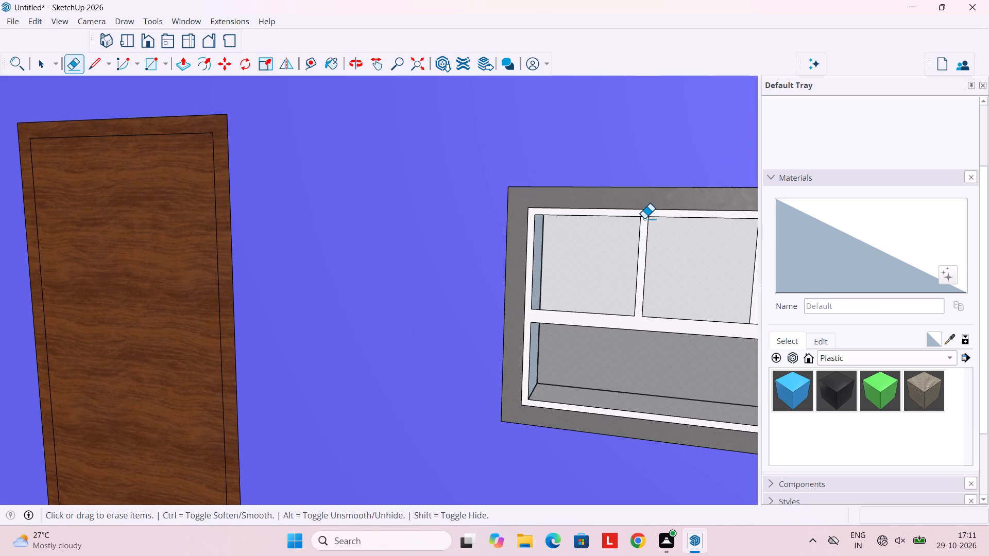
left_click(644, 218)
Erase the existing window's seam lines at both ends of the second mullion and at the crossbar's far end.
scroll(674, 240, "down", 2)
middle_click_drag(674, 241, 607, 231)
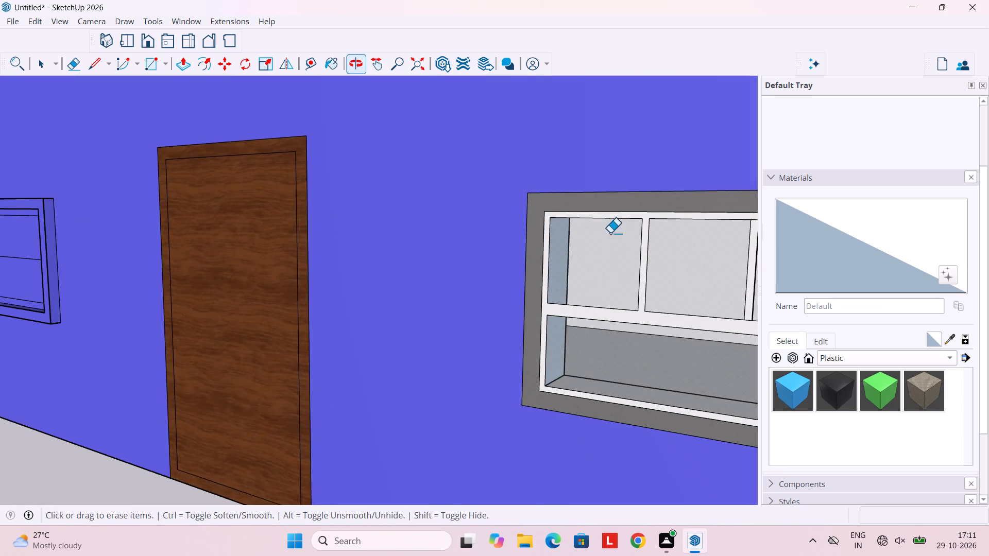
scroll(610, 233, "down", 4)
middle_click_drag(621, 258, 471, 234)
scroll(543, 239, "up", 5)
scroll(536, 286, "up", 3)
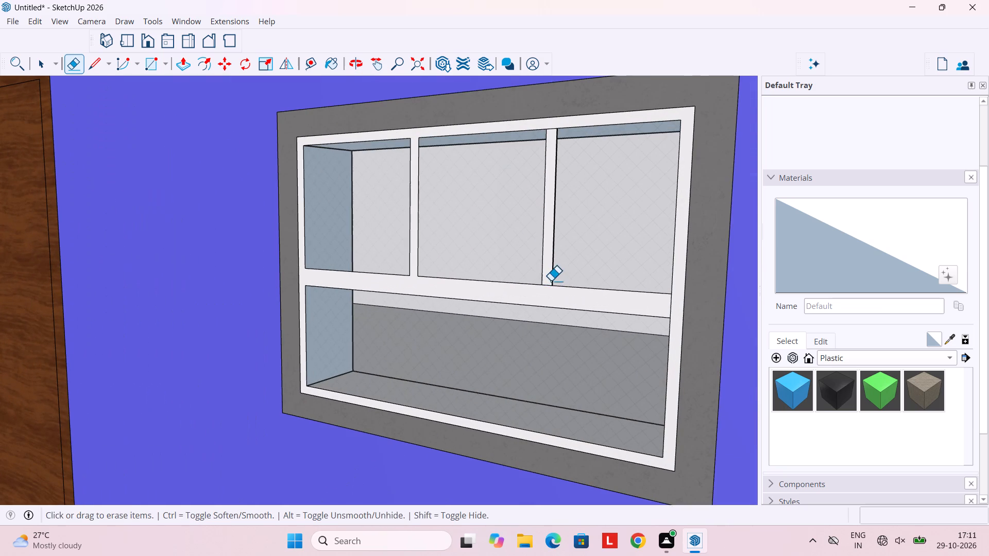
left_click(548, 285)
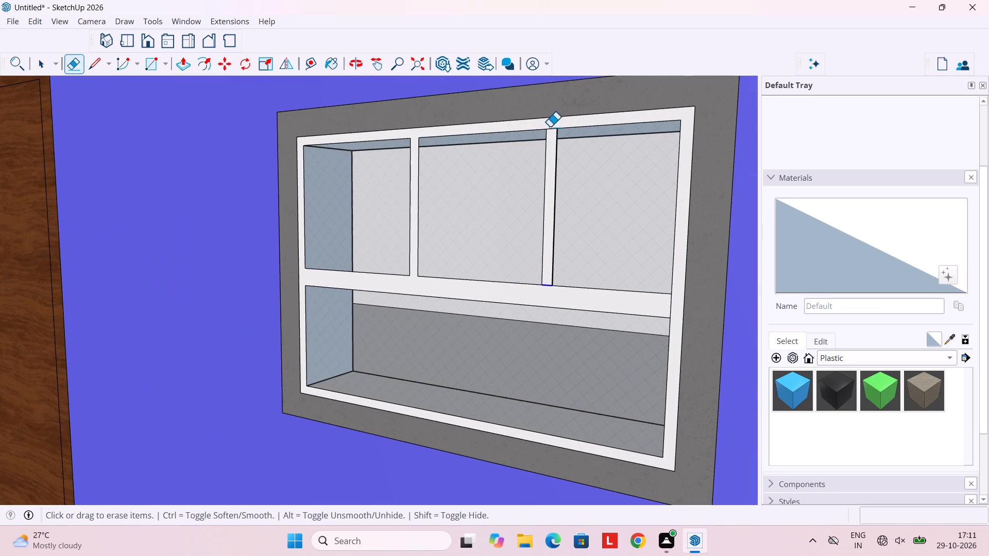
left_click(550, 128)
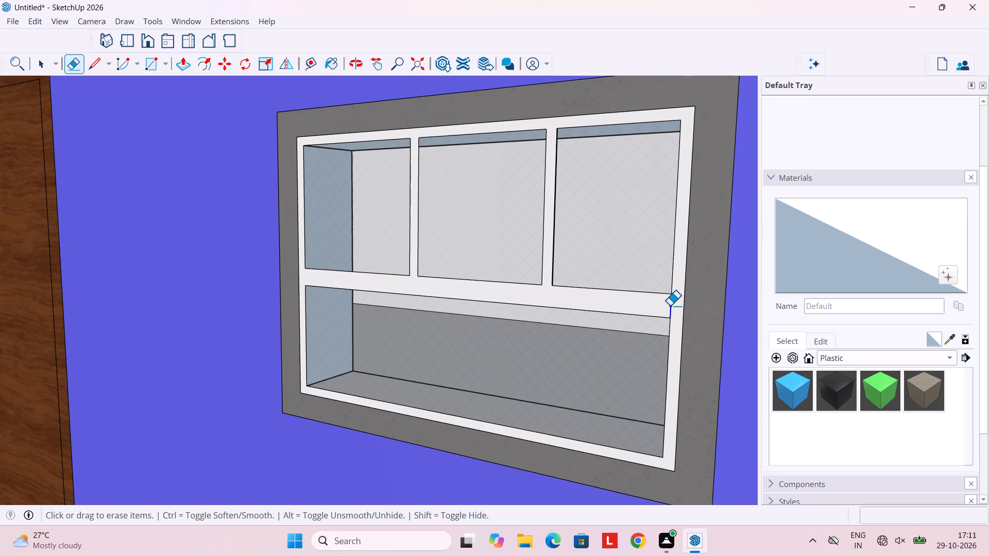
left_click(670, 306)
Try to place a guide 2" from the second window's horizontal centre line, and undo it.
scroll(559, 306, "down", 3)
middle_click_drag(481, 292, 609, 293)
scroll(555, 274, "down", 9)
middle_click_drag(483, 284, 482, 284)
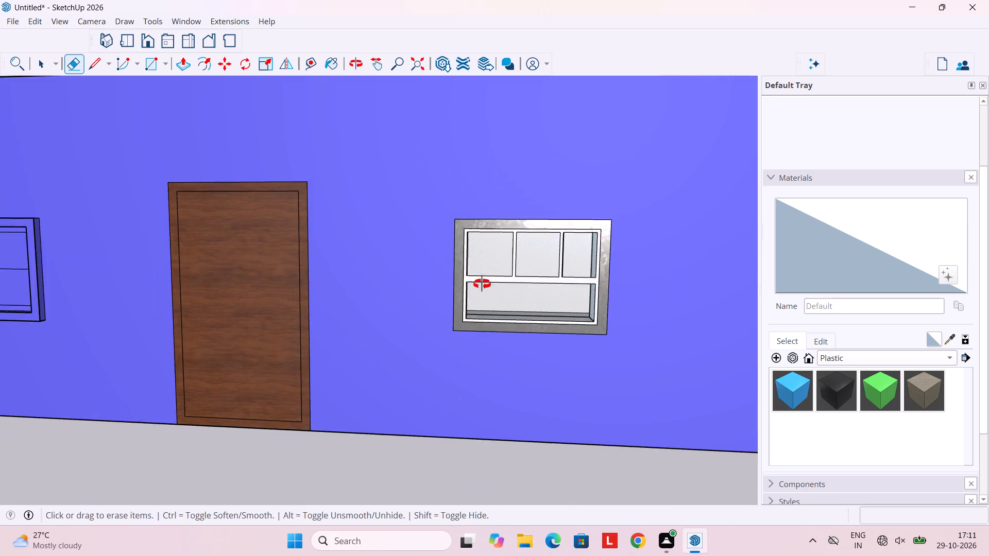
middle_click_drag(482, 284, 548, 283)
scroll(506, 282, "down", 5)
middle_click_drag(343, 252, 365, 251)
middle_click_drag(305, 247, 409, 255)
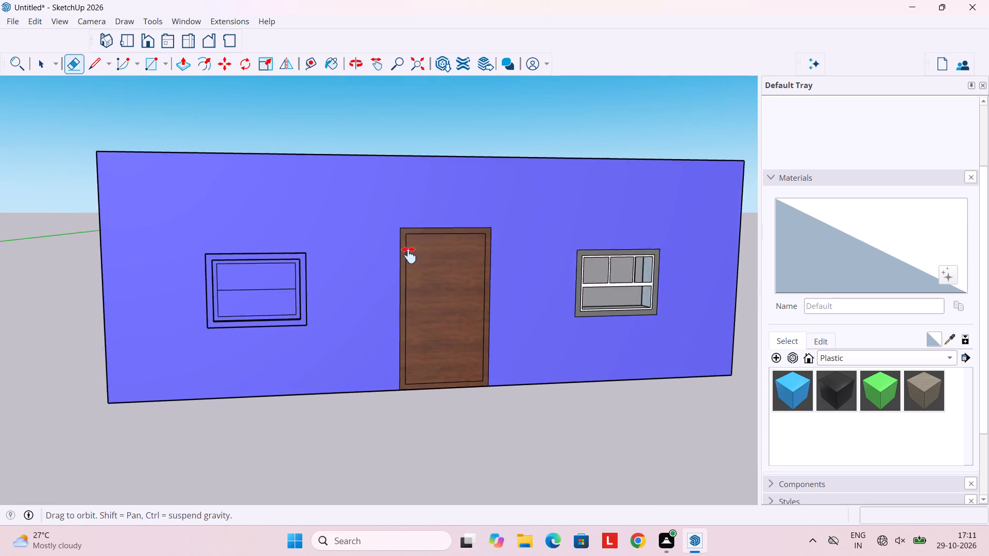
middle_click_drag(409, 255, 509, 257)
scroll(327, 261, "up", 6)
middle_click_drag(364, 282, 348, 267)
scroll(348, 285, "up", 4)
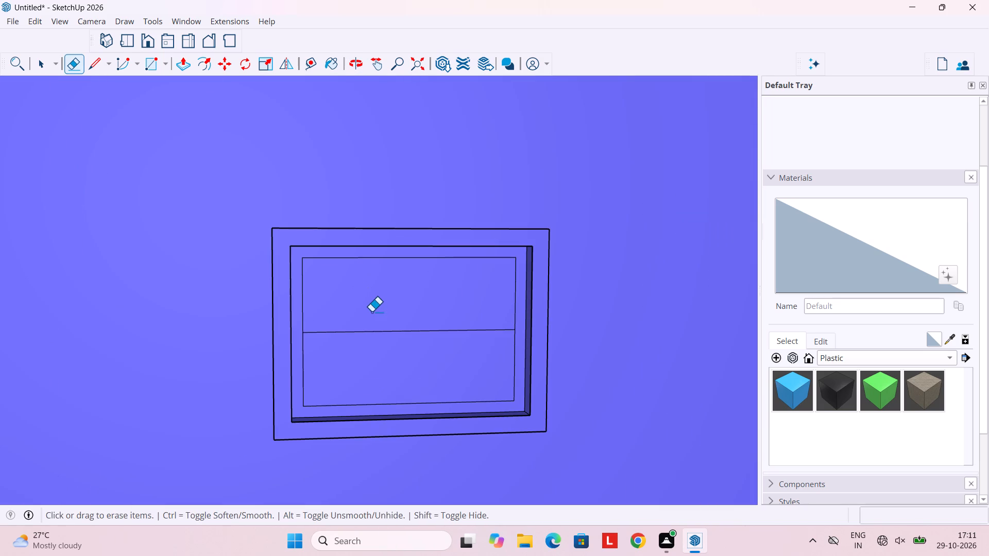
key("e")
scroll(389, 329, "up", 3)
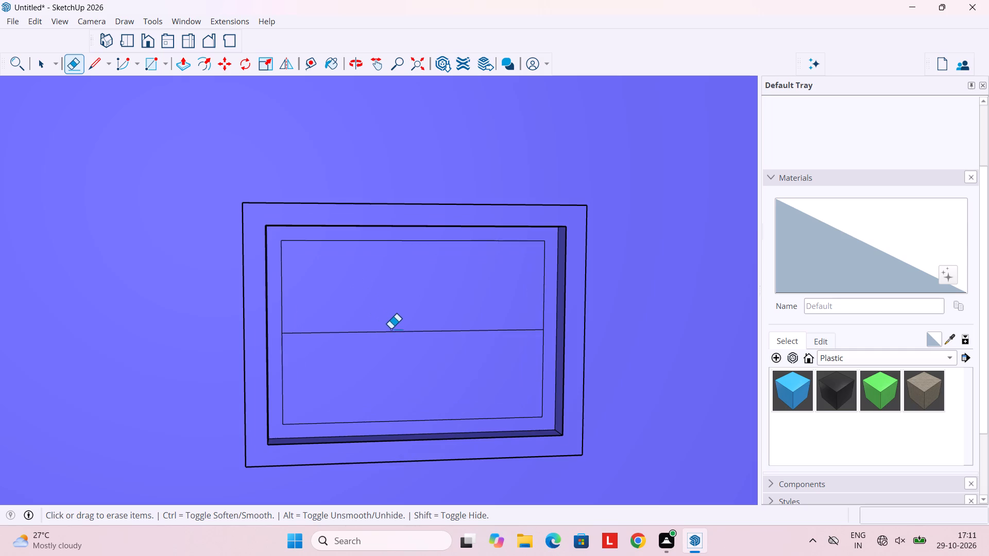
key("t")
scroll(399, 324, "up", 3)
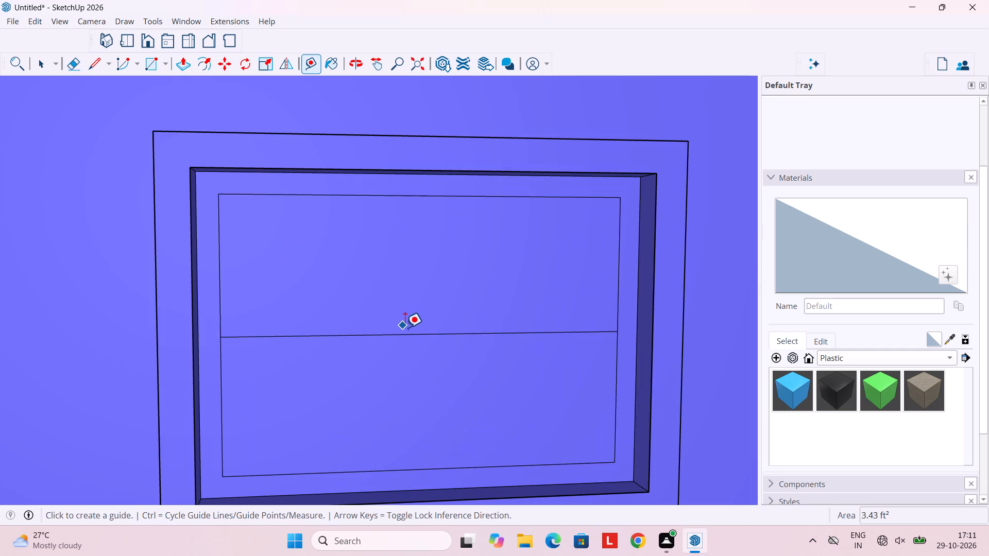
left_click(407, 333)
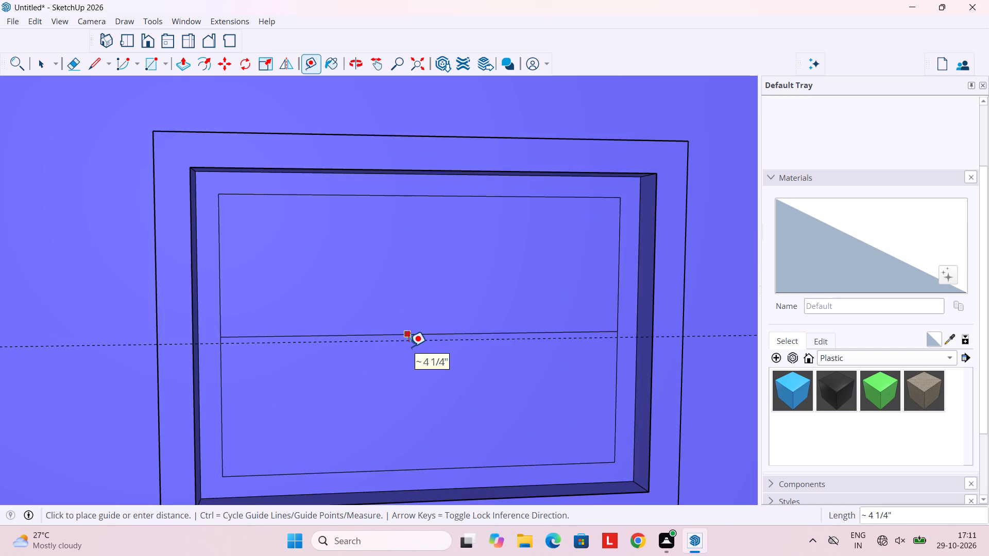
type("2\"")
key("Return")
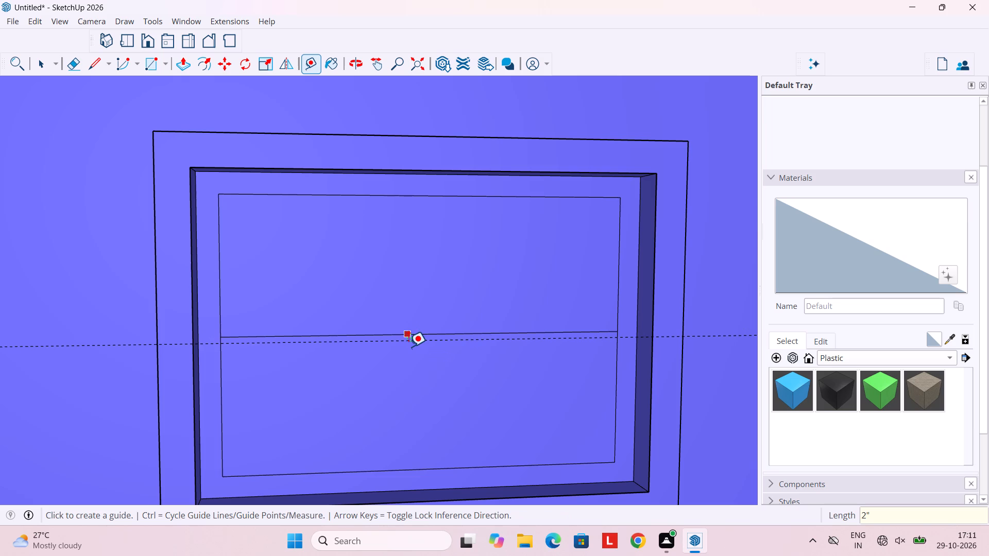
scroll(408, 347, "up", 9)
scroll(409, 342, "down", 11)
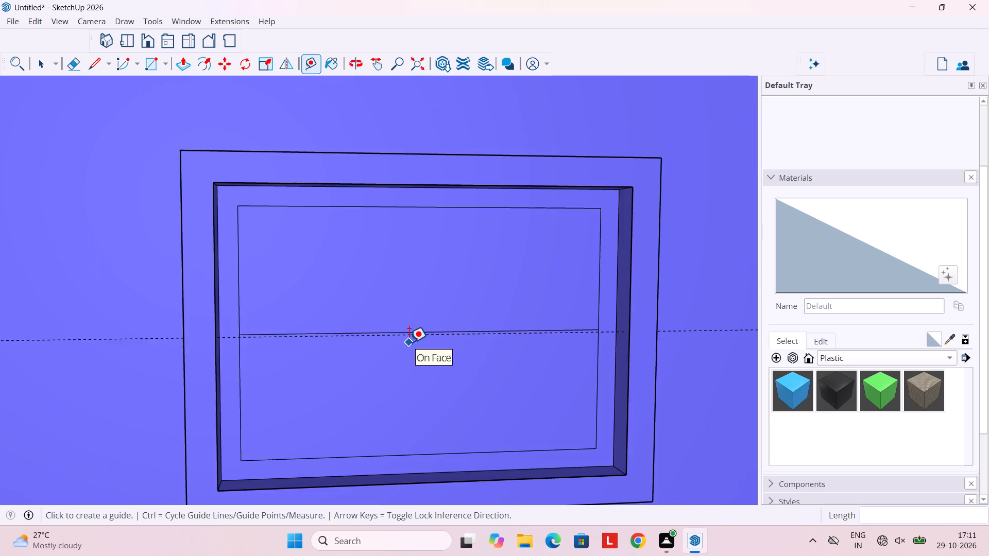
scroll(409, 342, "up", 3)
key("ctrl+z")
Place a guide 2" below the horizontal centre line in the second window's inner pane.
scroll(416, 348, "up", 4)
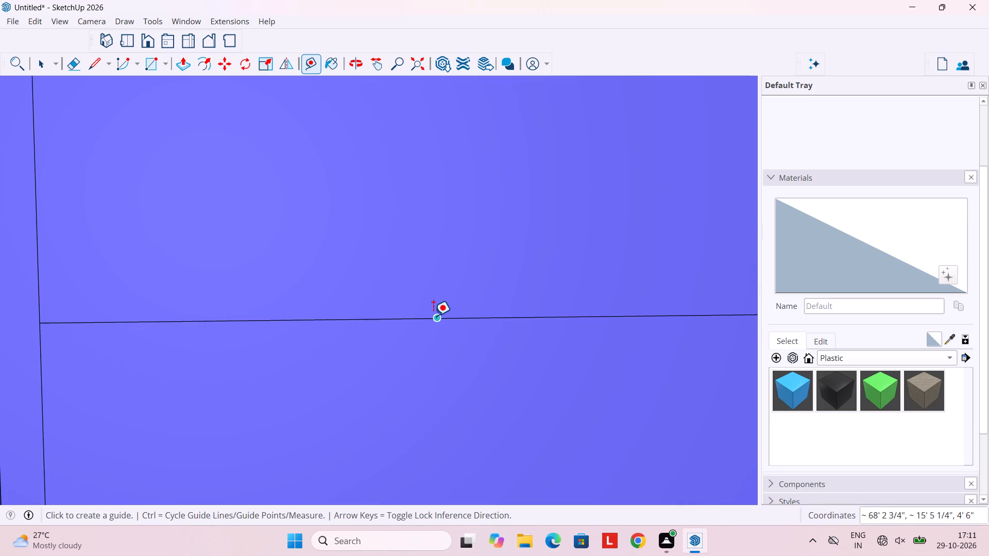
left_click(433, 316)
scroll(438, 353, "down", 9)
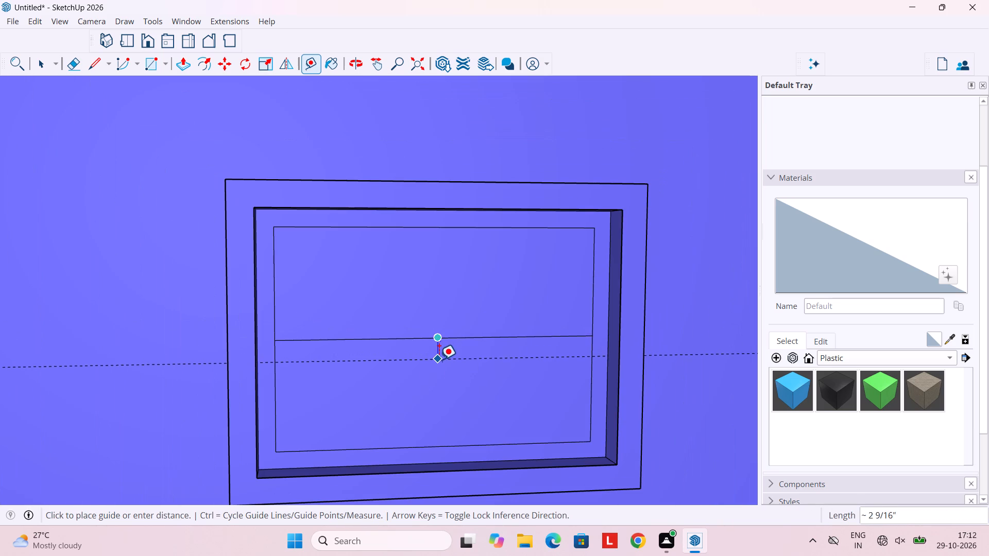
type("2\"")
key("Return")
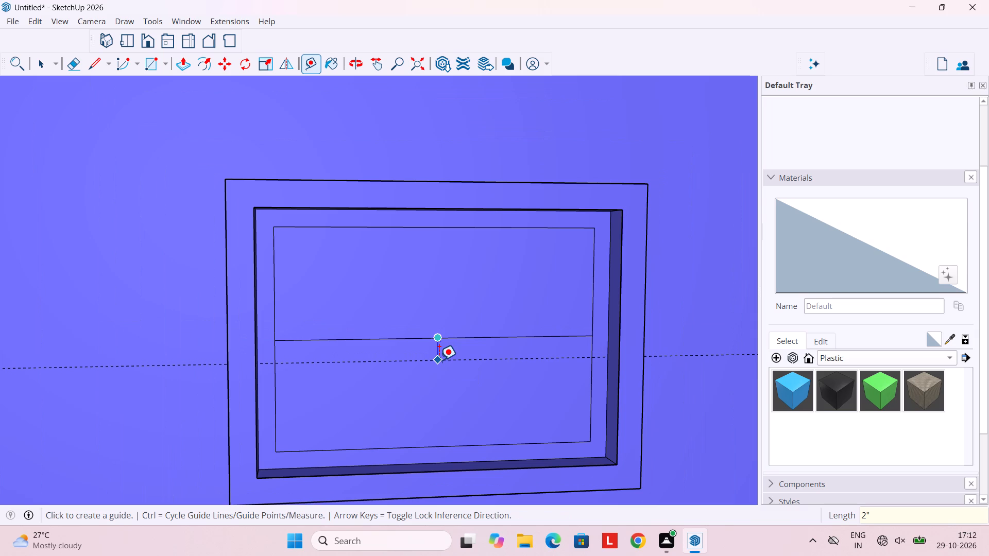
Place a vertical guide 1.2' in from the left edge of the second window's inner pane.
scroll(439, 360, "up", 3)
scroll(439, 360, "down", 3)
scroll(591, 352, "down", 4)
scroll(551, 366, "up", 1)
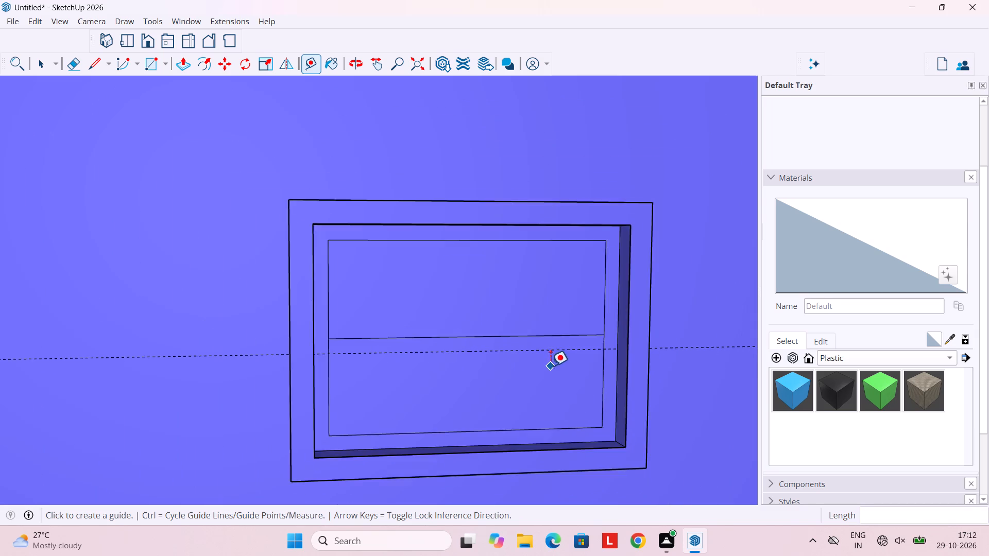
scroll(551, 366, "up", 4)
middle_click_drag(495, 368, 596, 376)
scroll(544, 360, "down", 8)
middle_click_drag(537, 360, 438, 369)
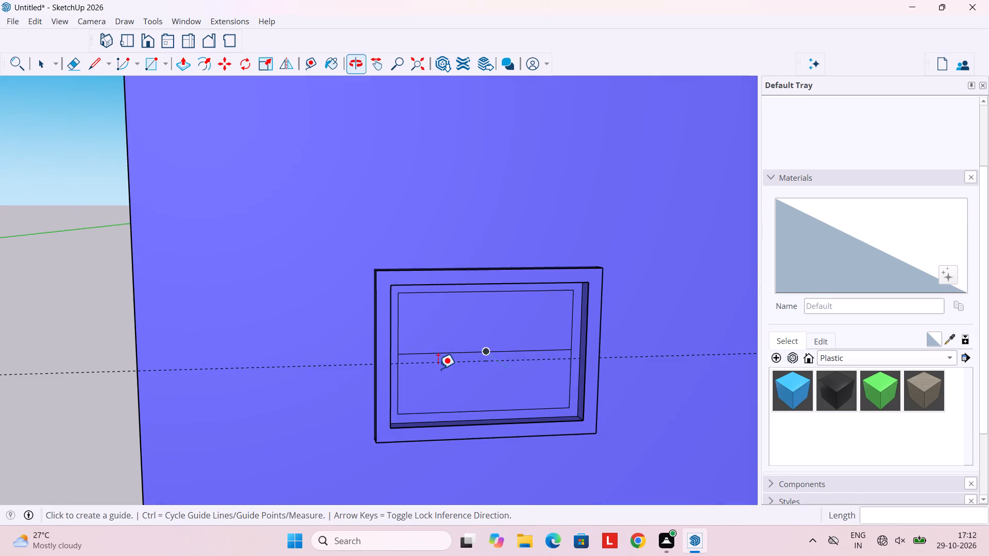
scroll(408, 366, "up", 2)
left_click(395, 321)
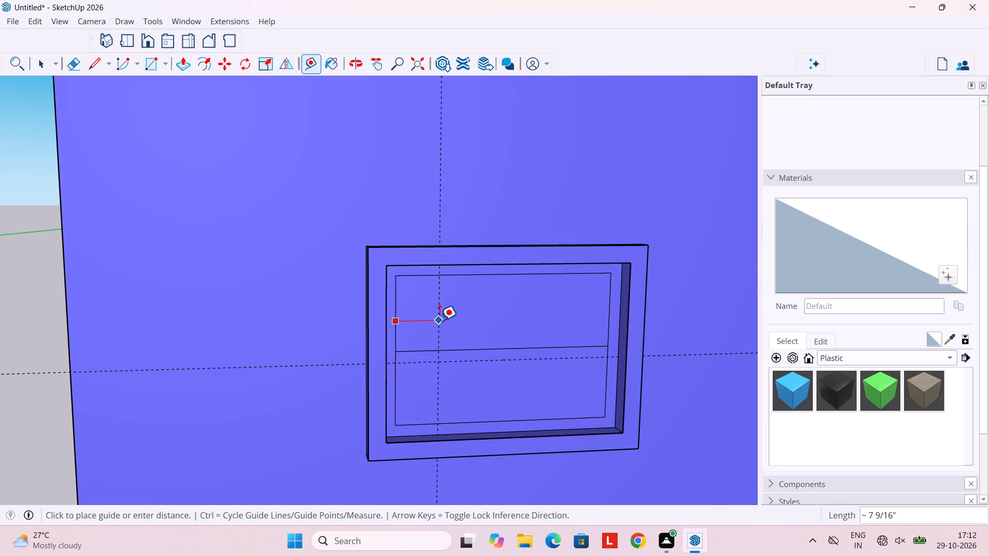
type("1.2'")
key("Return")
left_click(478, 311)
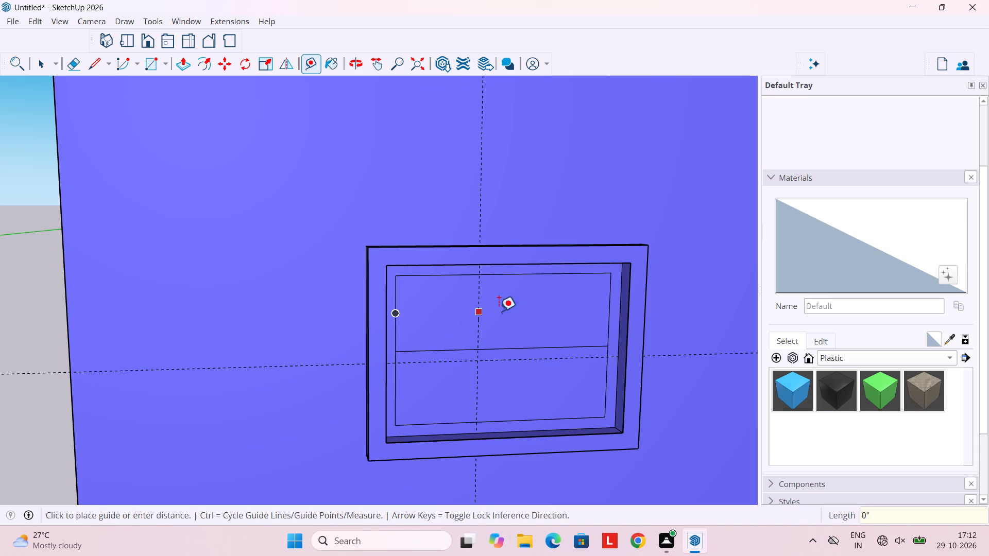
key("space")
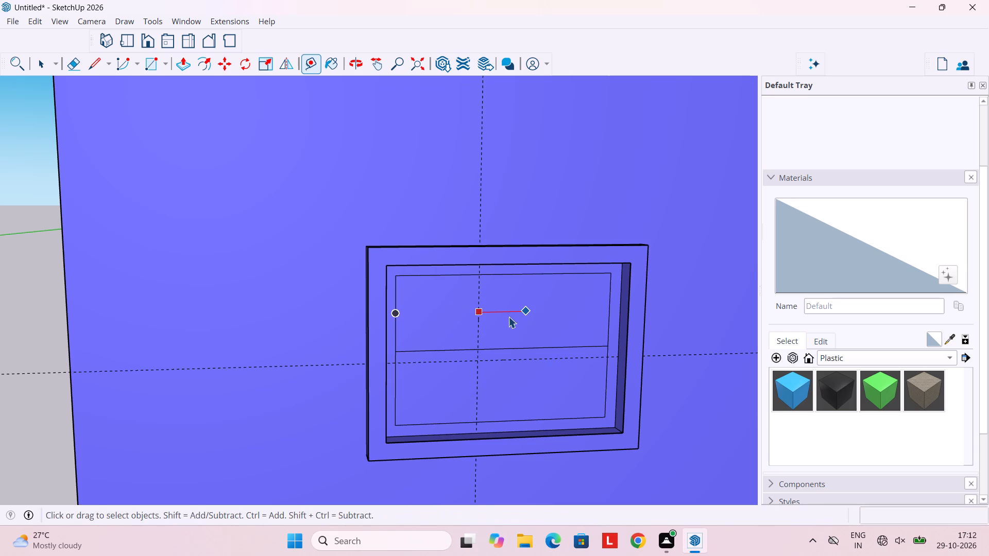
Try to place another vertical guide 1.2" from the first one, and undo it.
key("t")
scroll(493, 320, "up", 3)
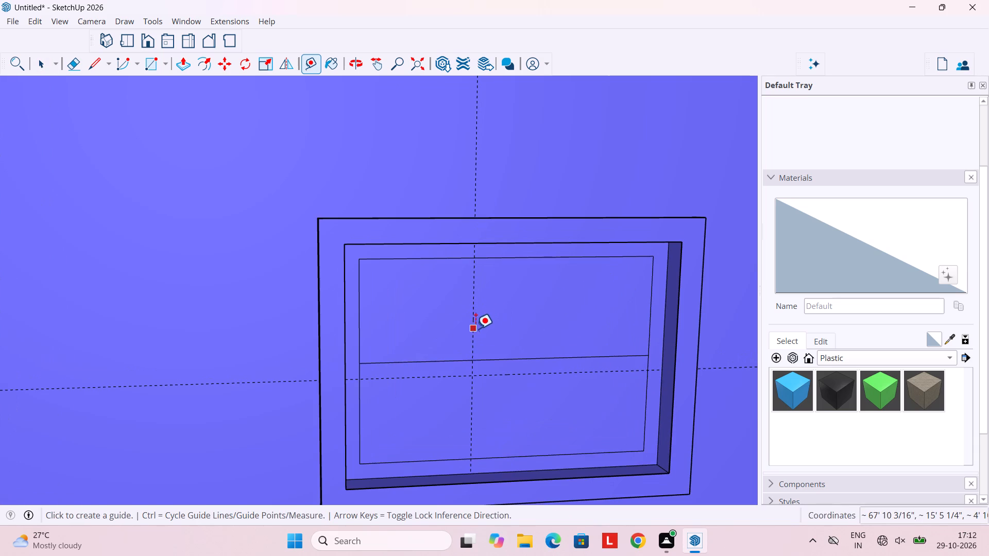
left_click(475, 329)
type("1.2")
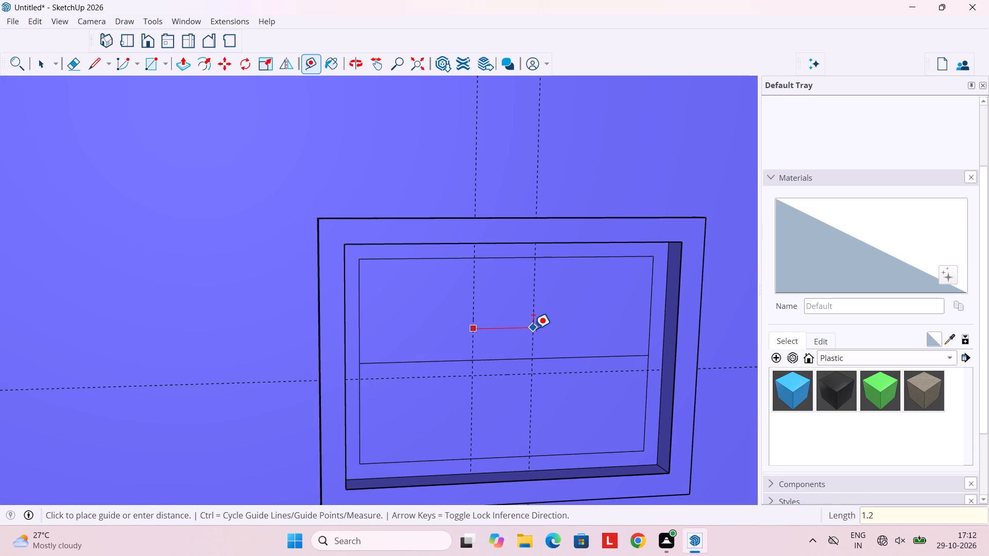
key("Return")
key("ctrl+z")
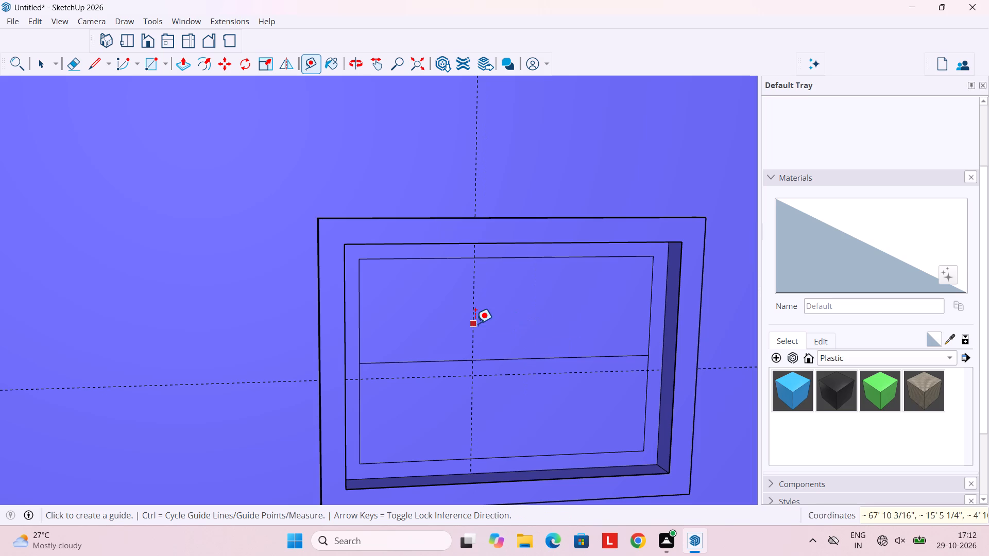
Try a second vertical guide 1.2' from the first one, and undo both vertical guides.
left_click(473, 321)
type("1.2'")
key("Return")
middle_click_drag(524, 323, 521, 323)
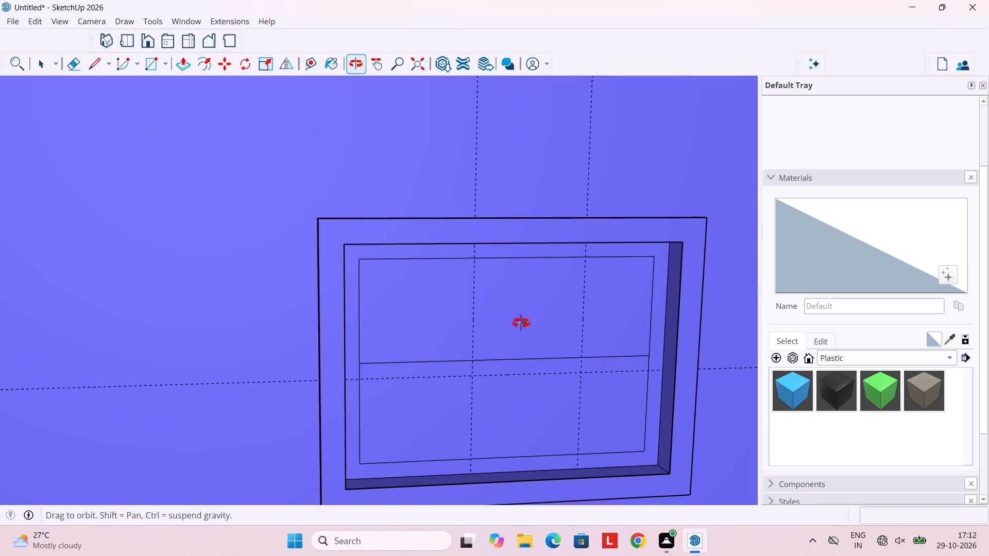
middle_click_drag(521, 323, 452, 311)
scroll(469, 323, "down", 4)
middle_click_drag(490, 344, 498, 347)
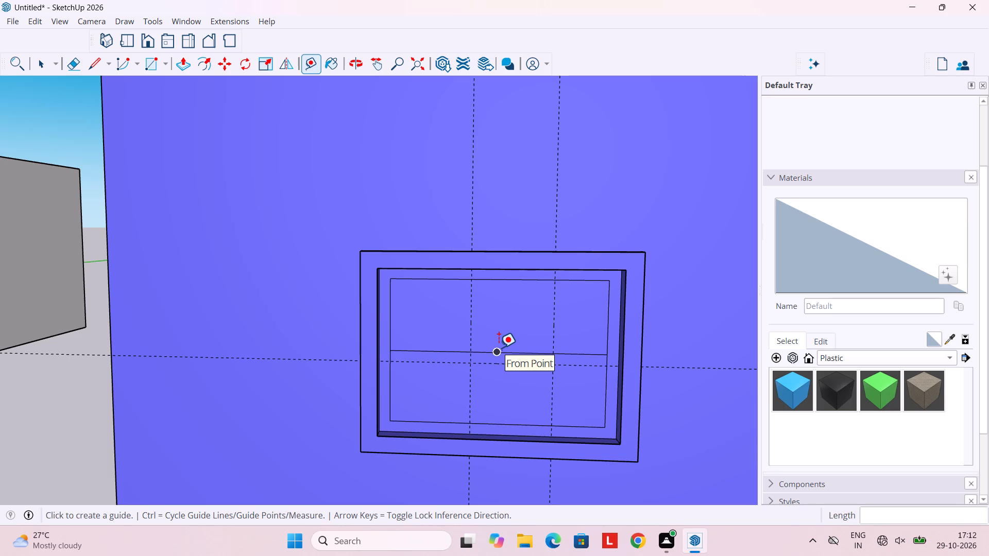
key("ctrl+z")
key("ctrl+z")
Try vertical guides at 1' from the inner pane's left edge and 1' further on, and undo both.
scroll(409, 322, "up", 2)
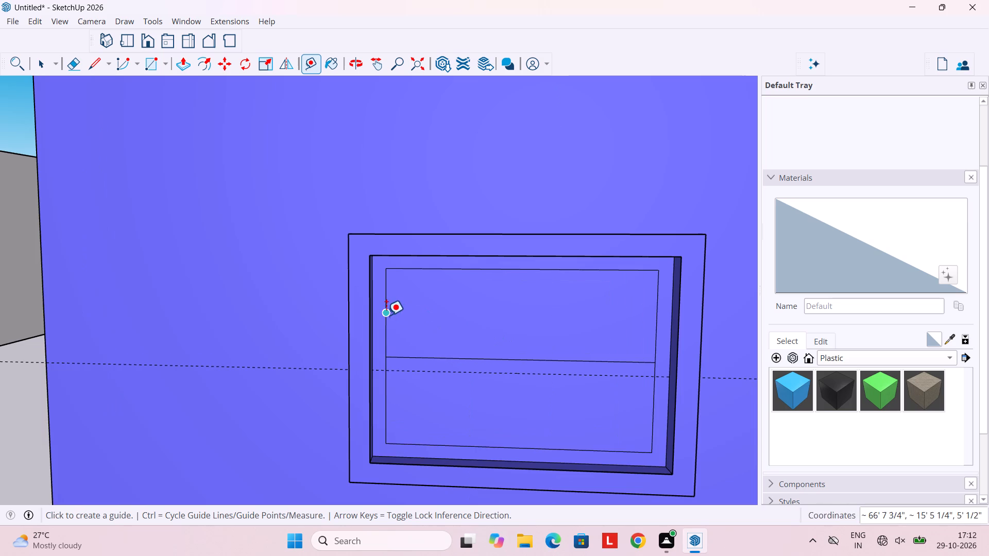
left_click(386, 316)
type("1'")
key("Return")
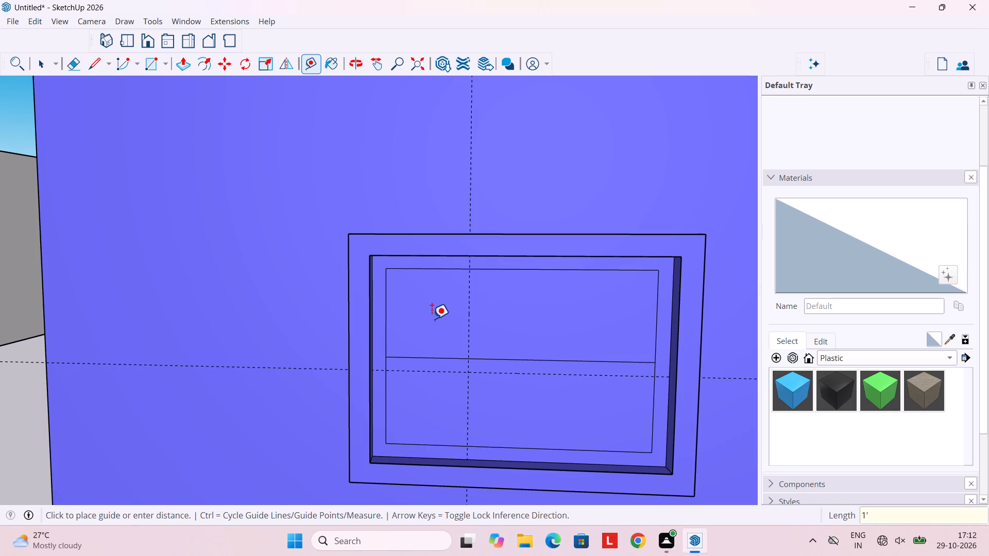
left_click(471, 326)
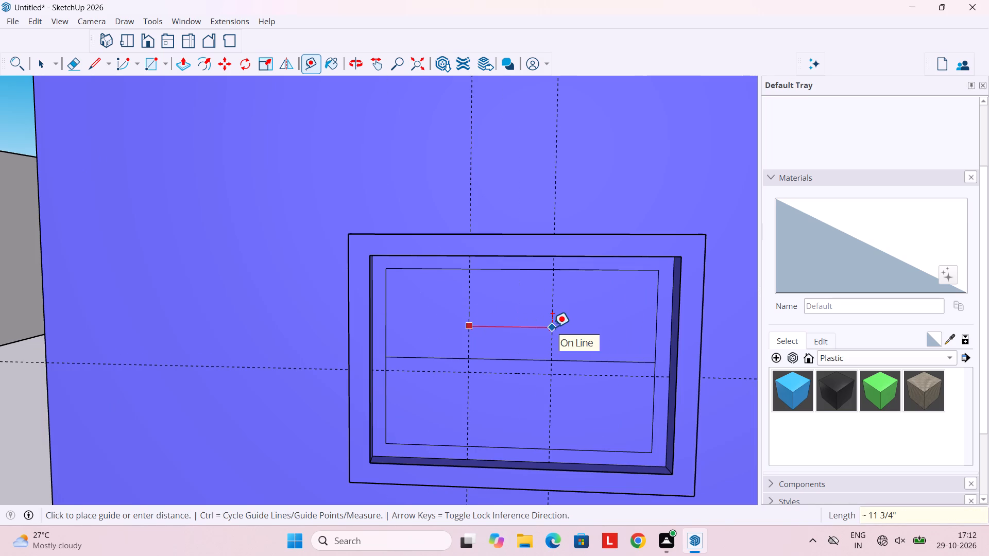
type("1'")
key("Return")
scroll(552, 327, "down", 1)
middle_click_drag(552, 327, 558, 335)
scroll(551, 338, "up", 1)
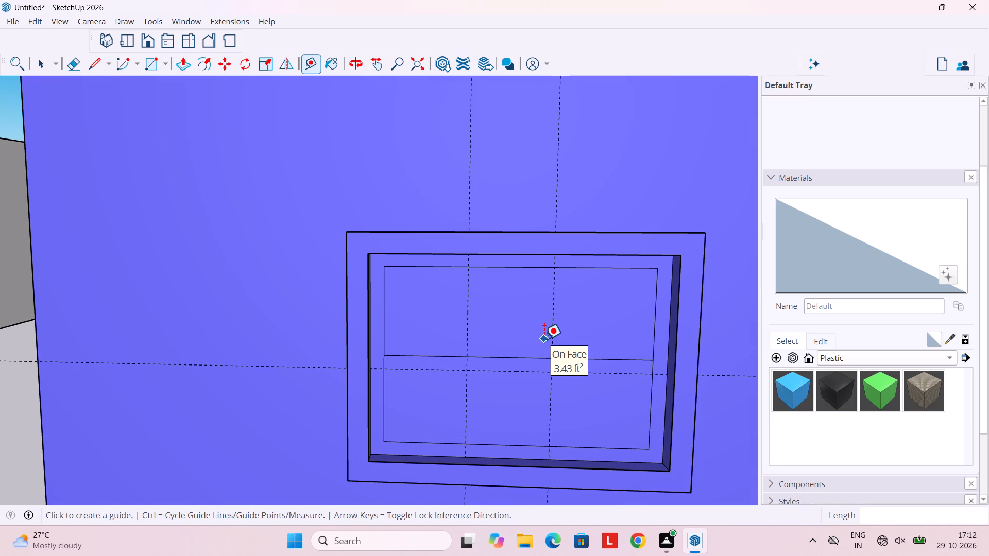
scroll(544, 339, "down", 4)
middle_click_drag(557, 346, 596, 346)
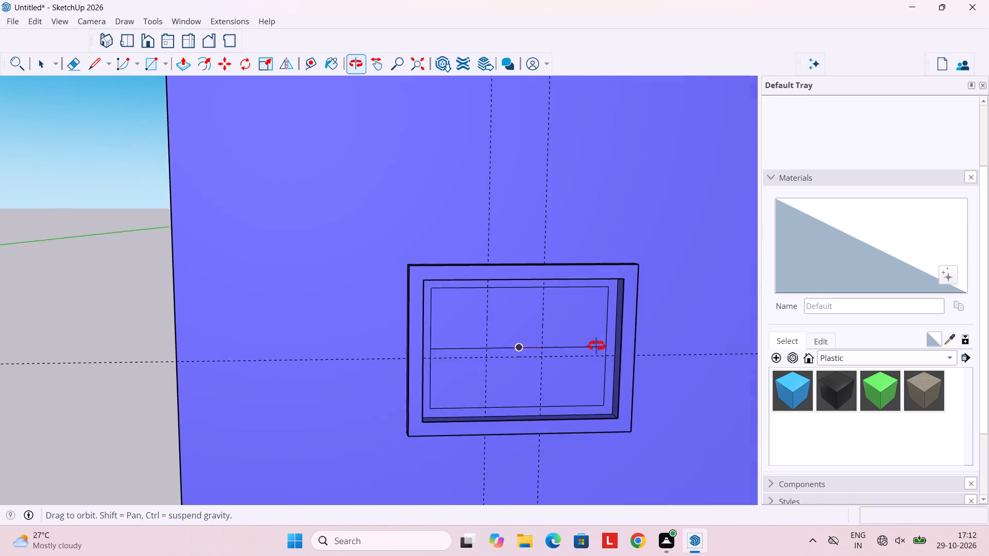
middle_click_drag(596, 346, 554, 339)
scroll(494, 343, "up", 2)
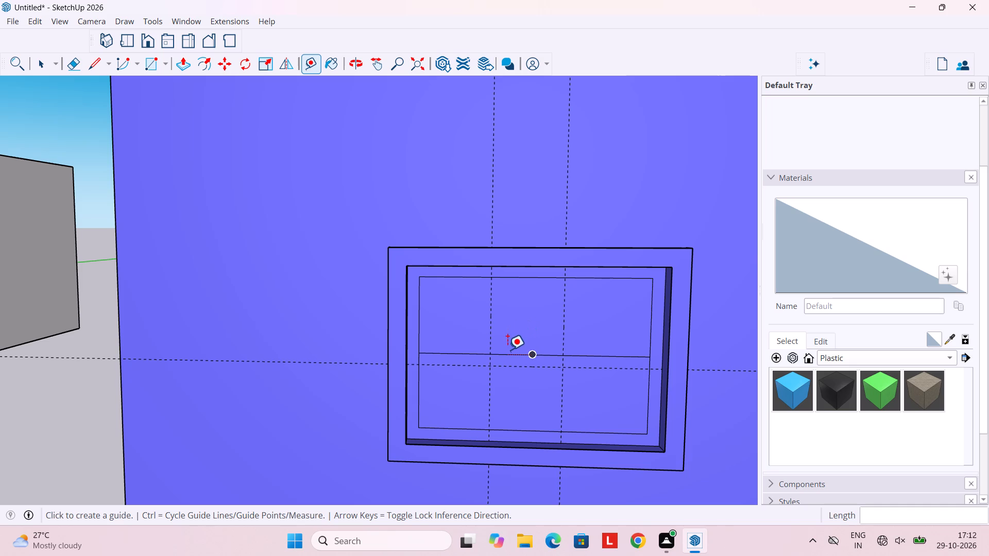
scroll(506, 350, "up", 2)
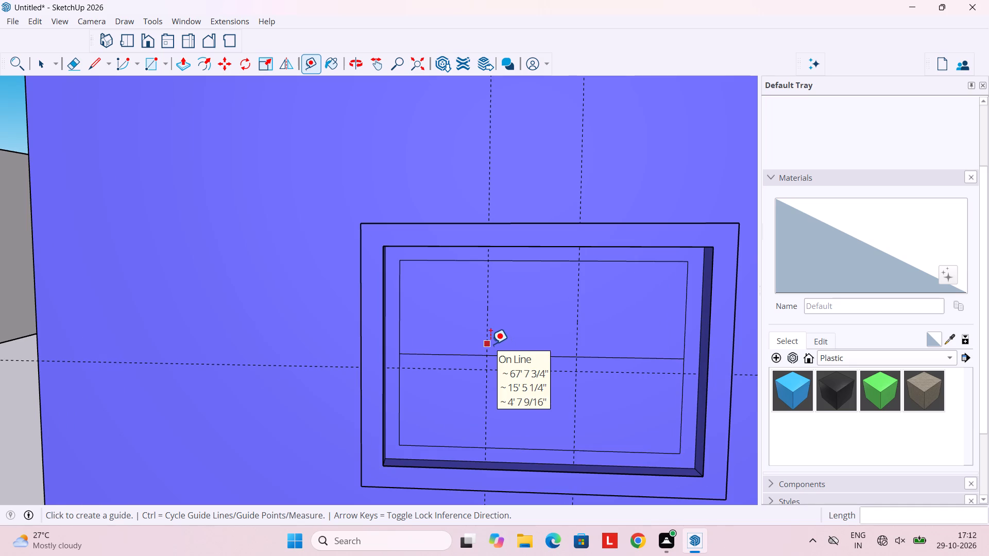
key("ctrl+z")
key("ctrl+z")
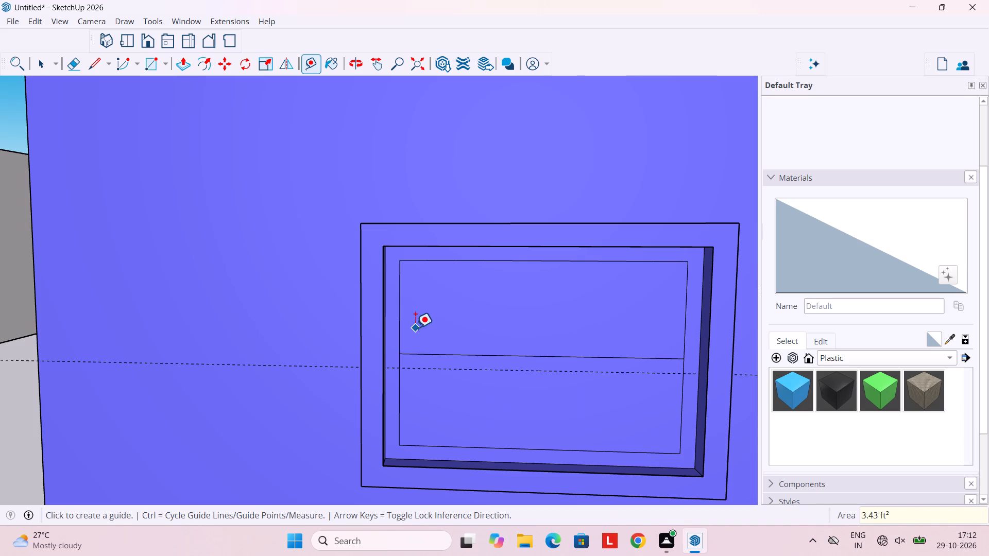
Place vertical guides 1.1' from the inner pane's left edge and another 1.1' beyond that guide.
left_click(400, 313)
type("1.1")
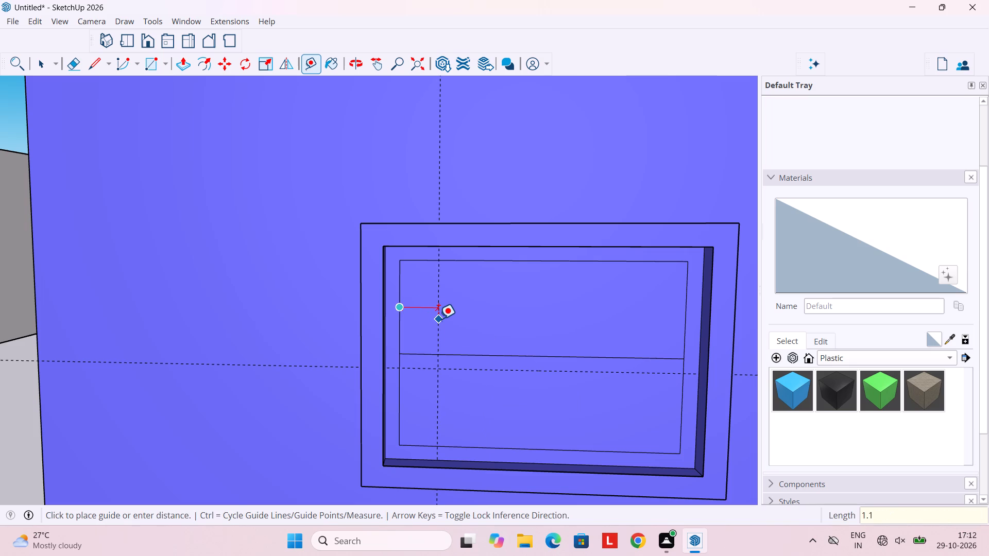
key("apostrophe")
key("Return")
left_click(494, 322)
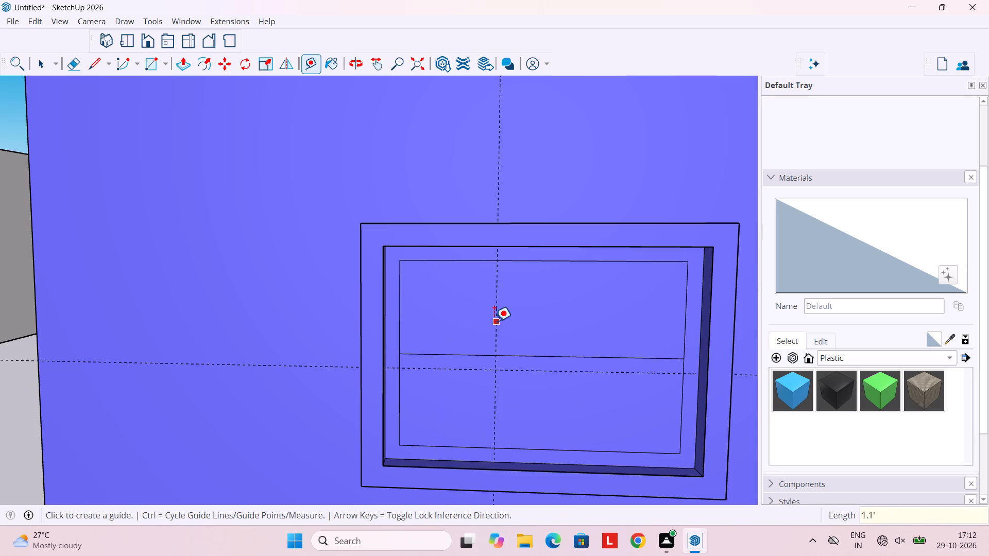
type("1.1'")
key("Return")
Place a parallel guide 2" to the right of each vertical guide to set the mullion widths.
left_click(497, 324)
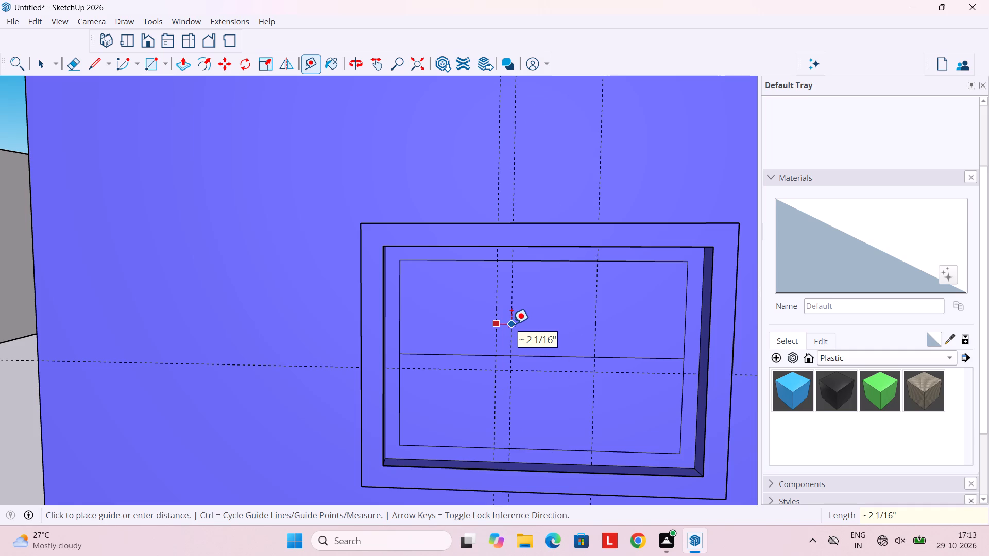
type("2\"")
key("Return")
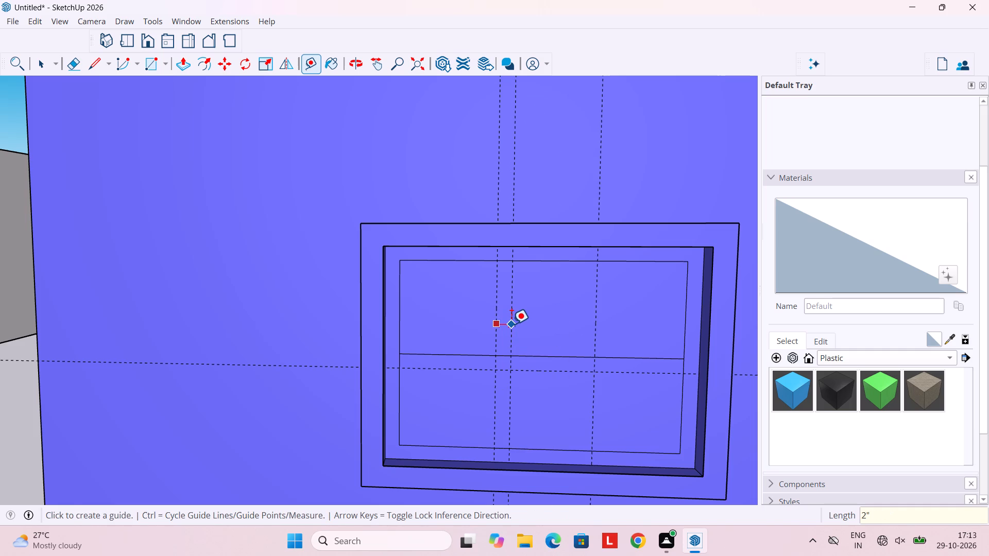
left_click(598, 328)
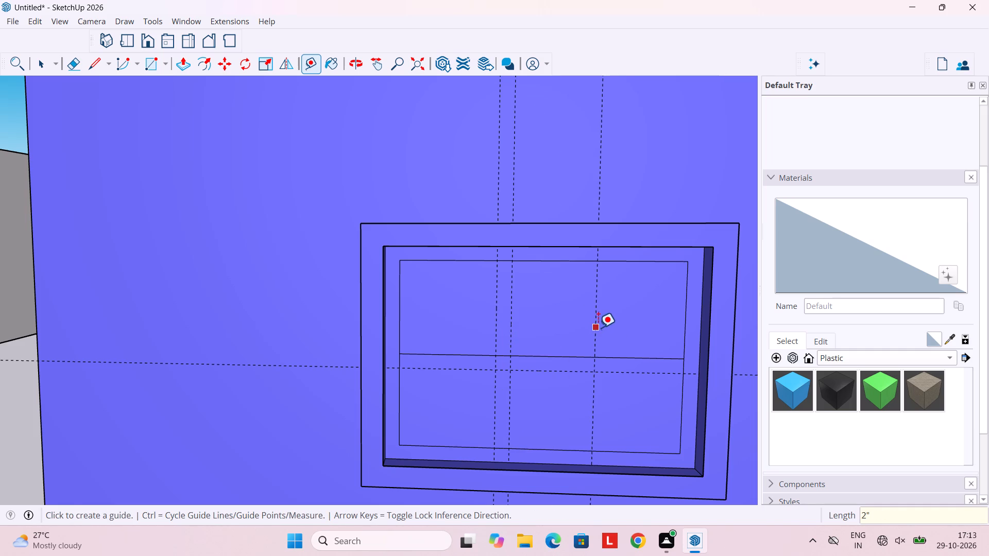
key("2")
key("shift+quotedbl")
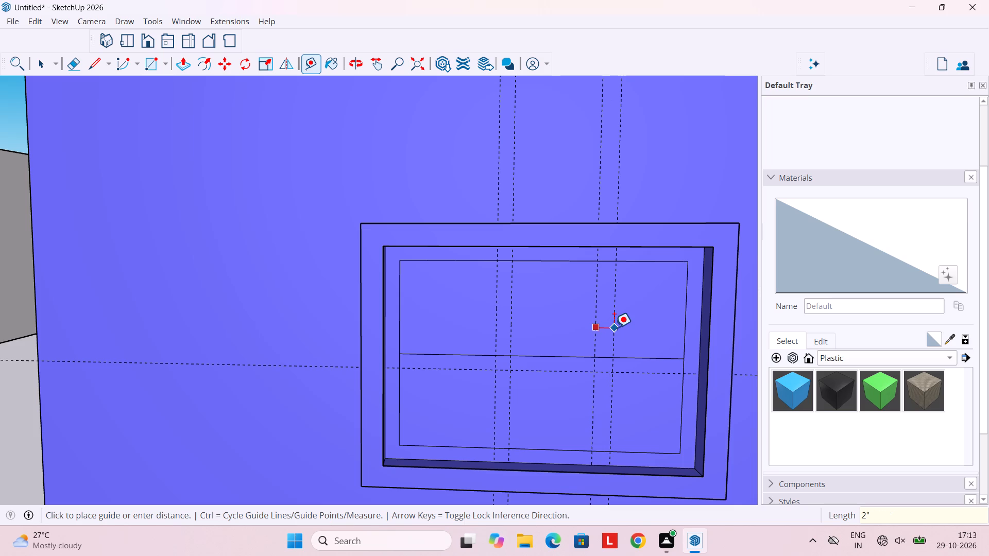
key("Return")
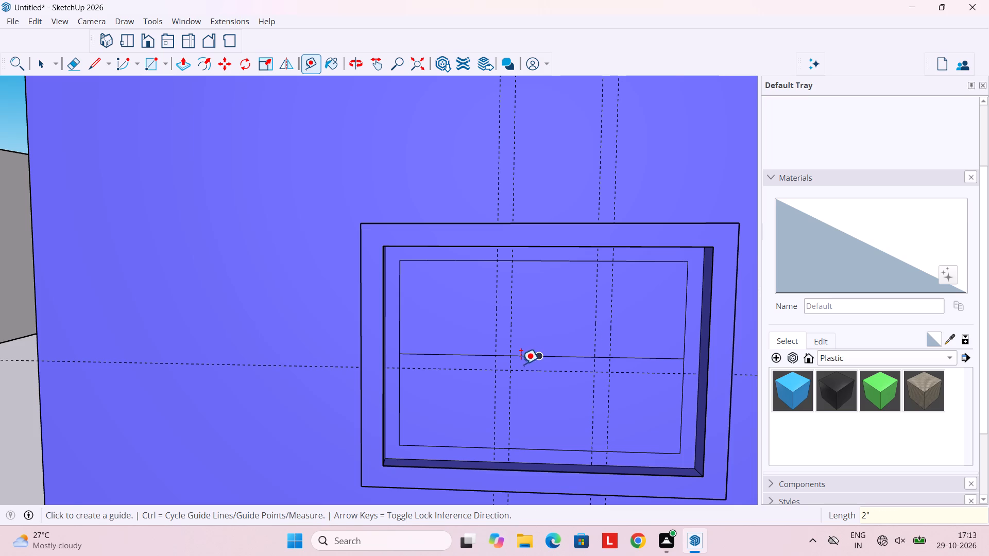
Draw the crossbar's lower edge, 3' 2" long, along the horizontal guide across the inner pane, undoing any mistaken start point.
key("l")
scroll(439, 371, "up", 3)
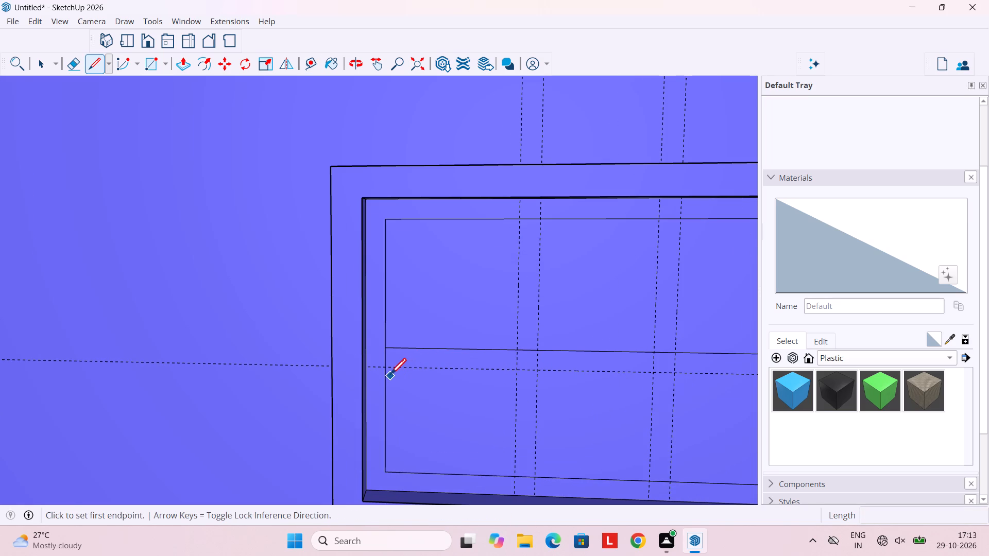
left_click(366, 368)
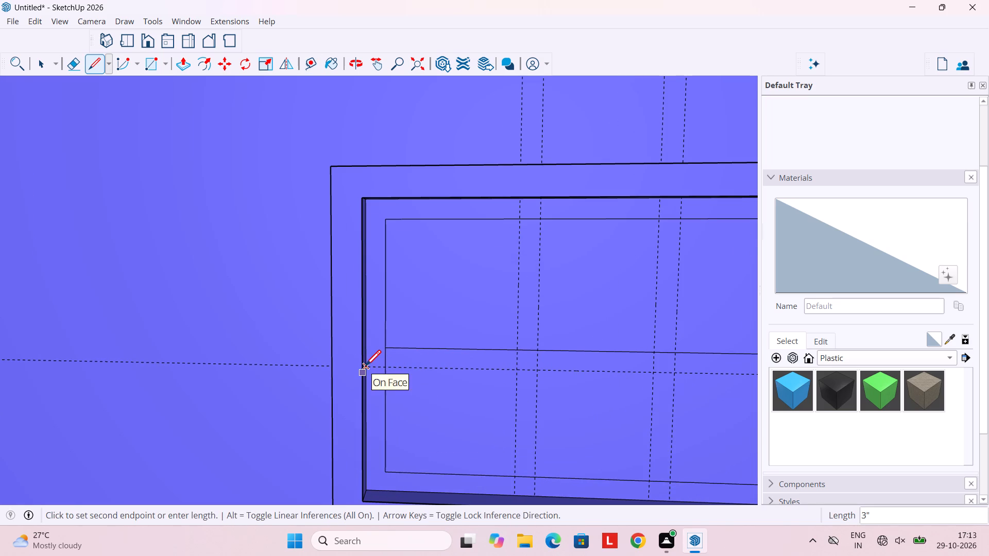
key("ctrl+z")
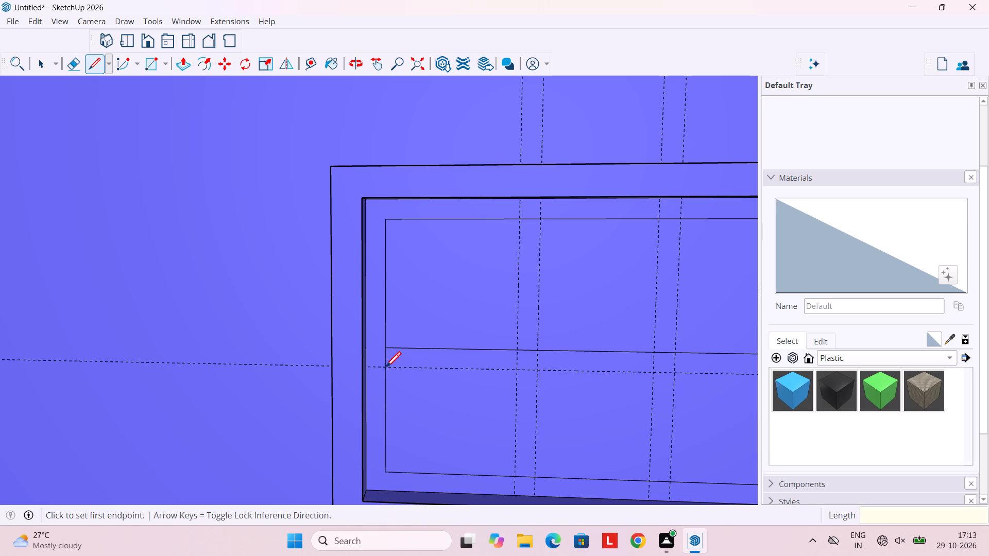
left_click(385, 369)
scroll(474, 371, "down", 4)
middle_click(505, 367)
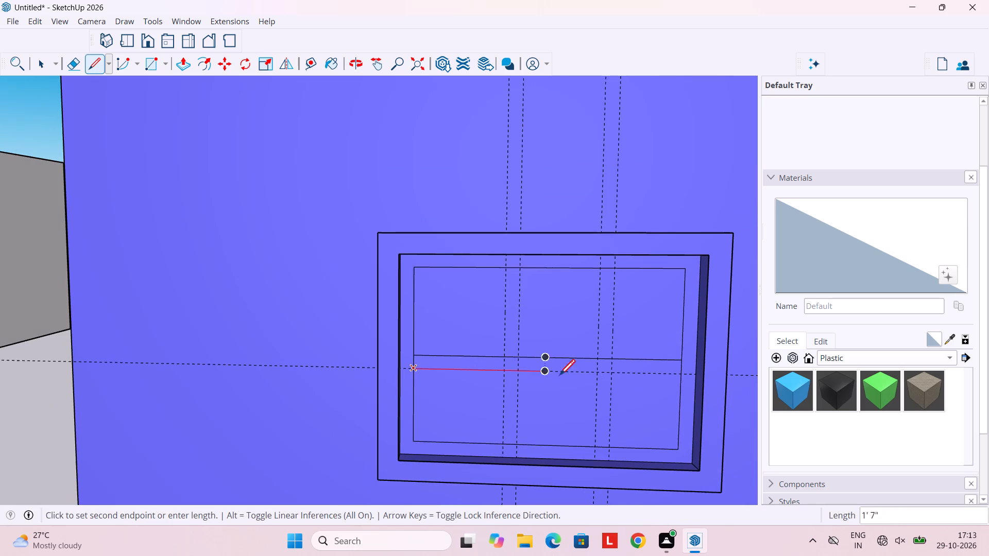
scroll(683, 379, "up", 2)
left_click(681, 376)
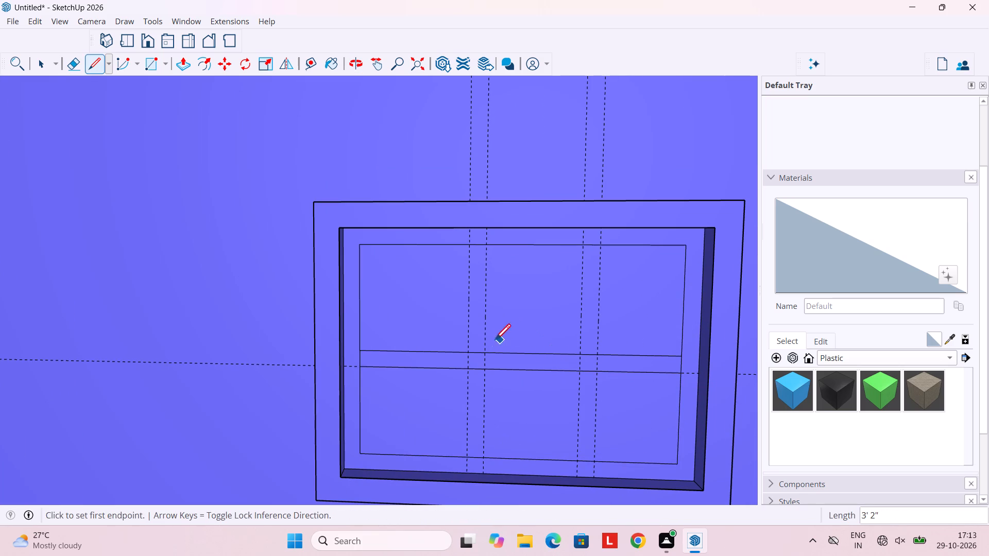
Draw both edges of the two upper mullions along the vertical guides, from the crossbar's upper edge to the pane's top edge.
left_click(468, 350)
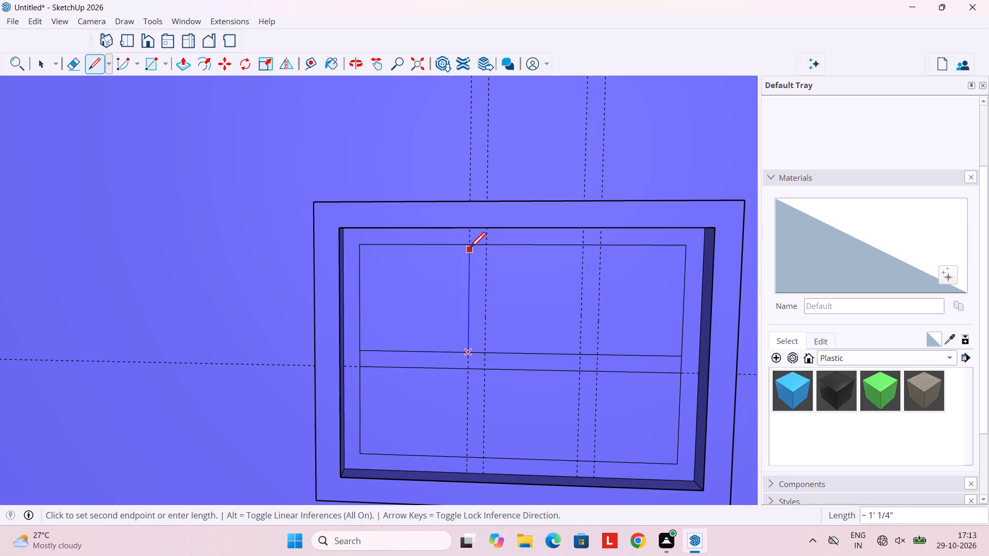
left_click(471, 246)
left_click(487, 352)
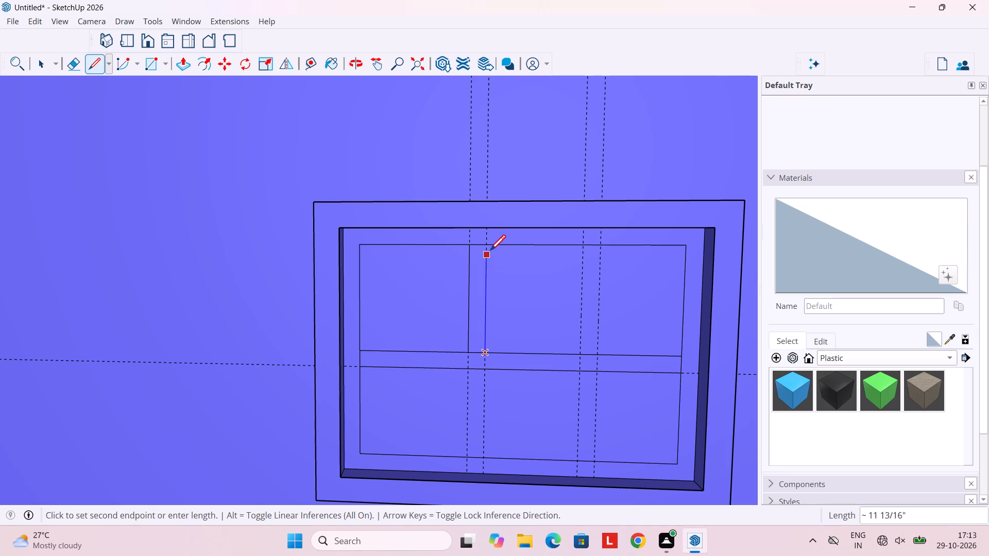
left_click(490, 246)
left_click(582, 353)
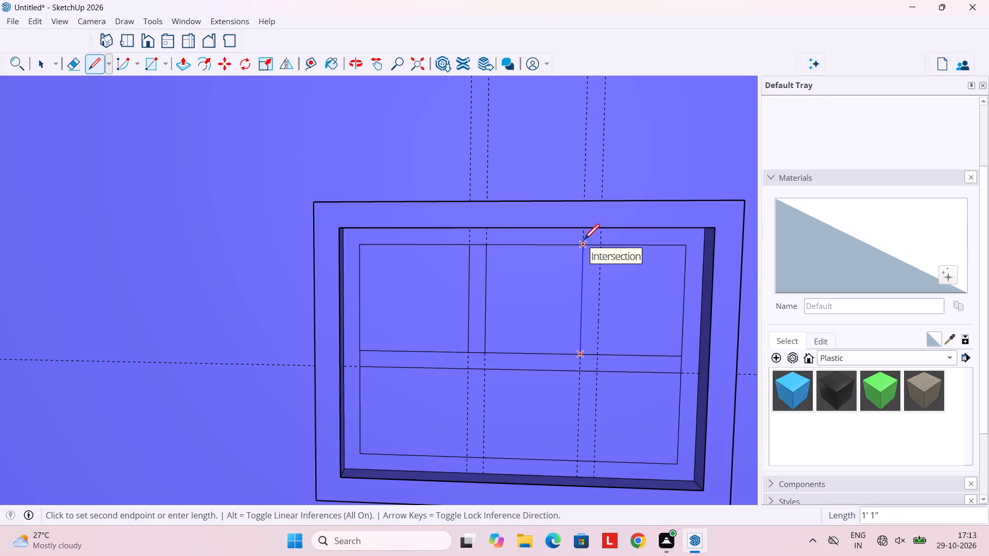
left_click(582, 246)
left_click(599, 356)
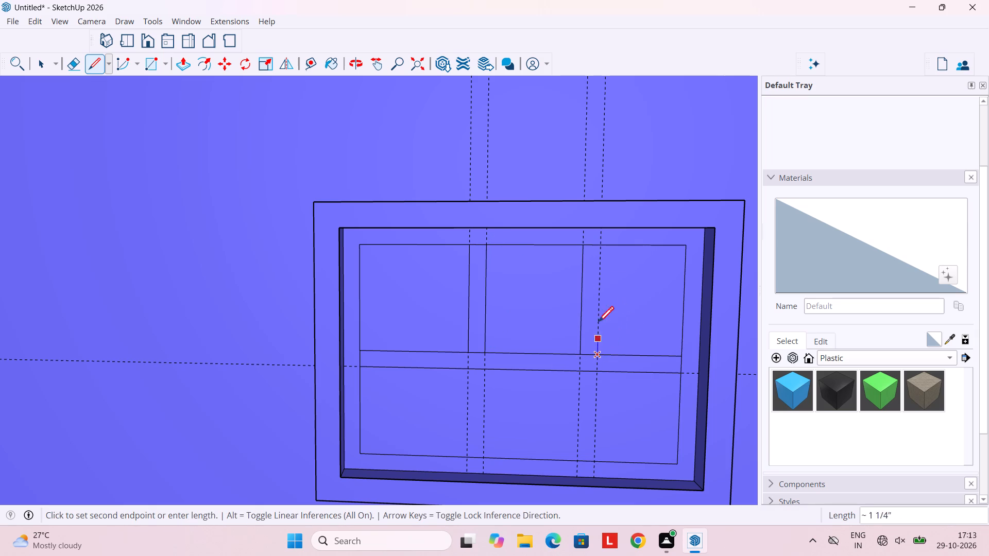
left_click(601, 250)
scroll(558, 344, "down", 3)
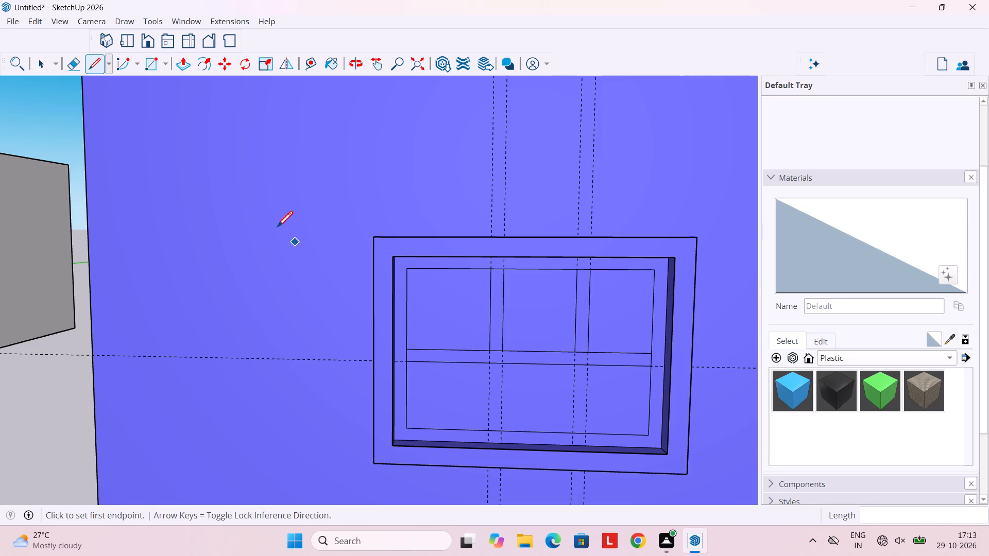
Delete all guides from the model.
key("space")
left_click(29, 22)
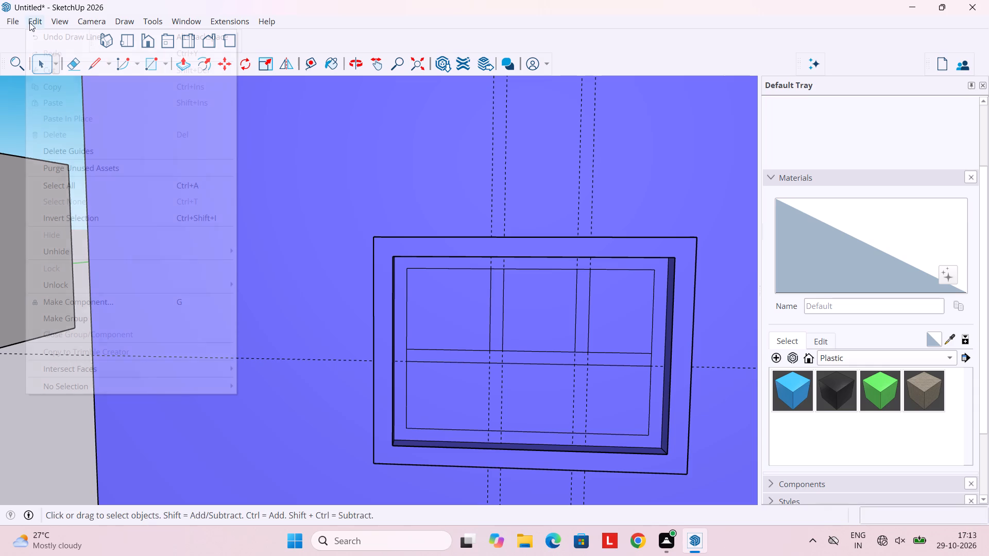
left_click(103, 153)
Erase the short edge segments closing the crossbar's left end and the first mullion's top and bottom ends.
scroll(442, 292, "up", 2)
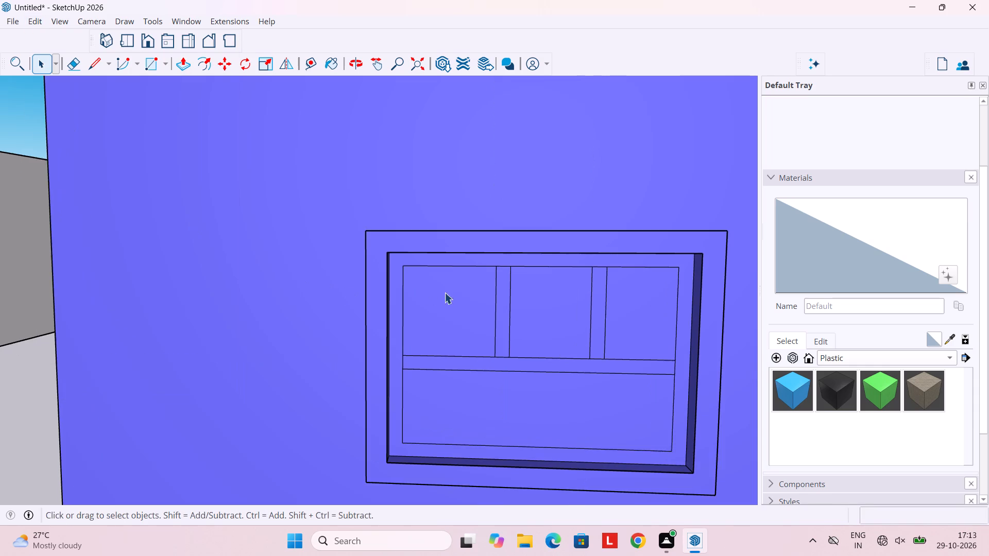
scroll(490, 317, "down", 4)
middle_click_drag(527, 351, 547, 386)
scroll(517, 356, "up", 1)
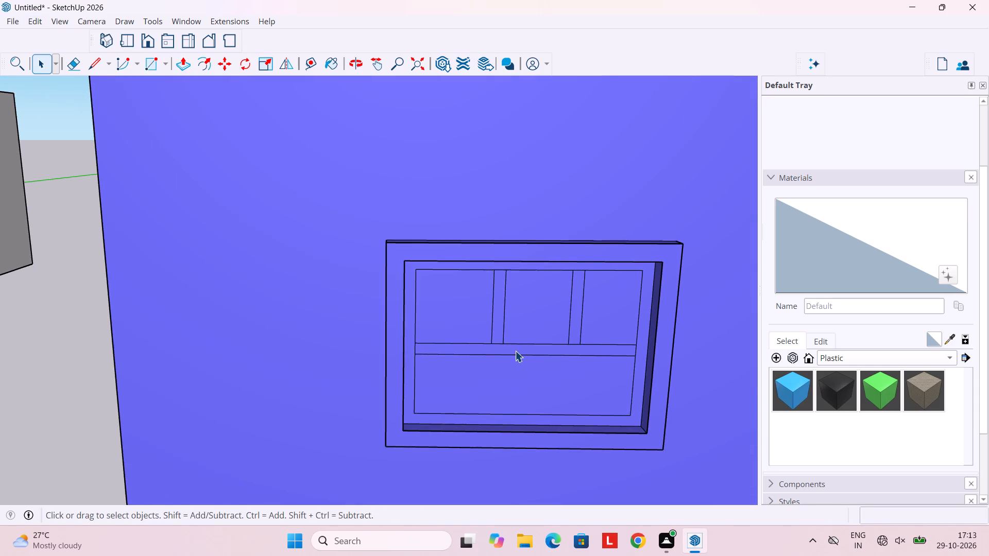
scroll(515, 351, "up", 1)
key("e")
scroll(390, 334, "up", 5)
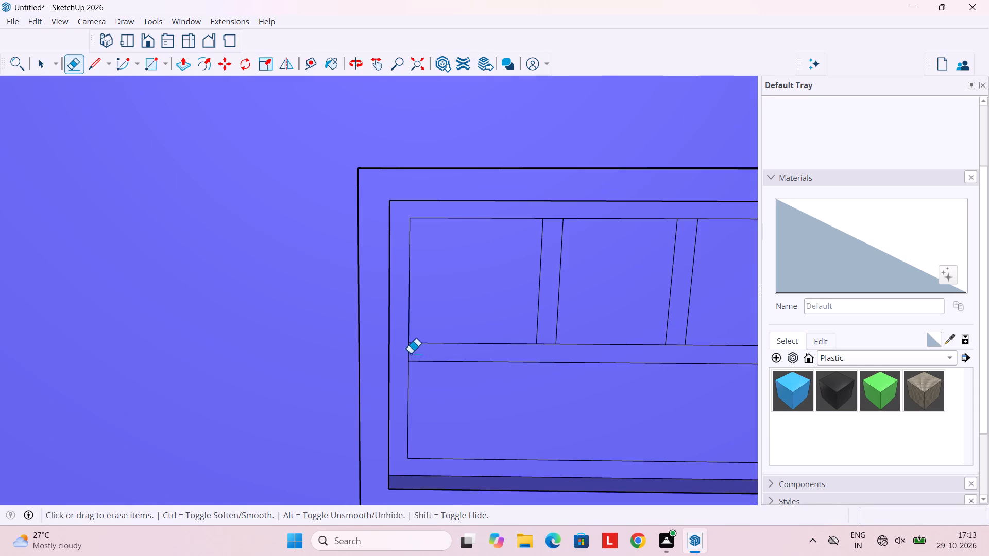
left_click(410, 354)
left_click(410, 349)
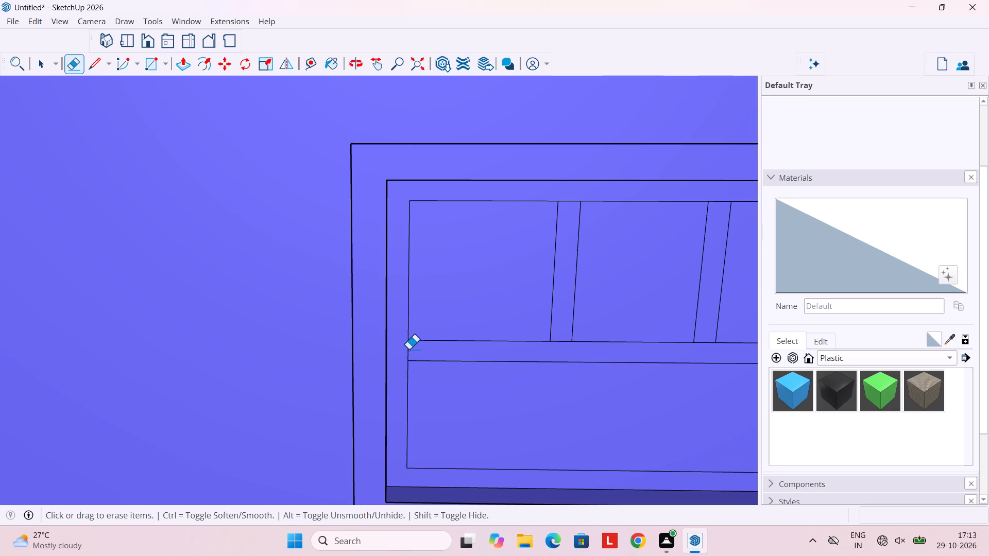
left_click(408, 350)
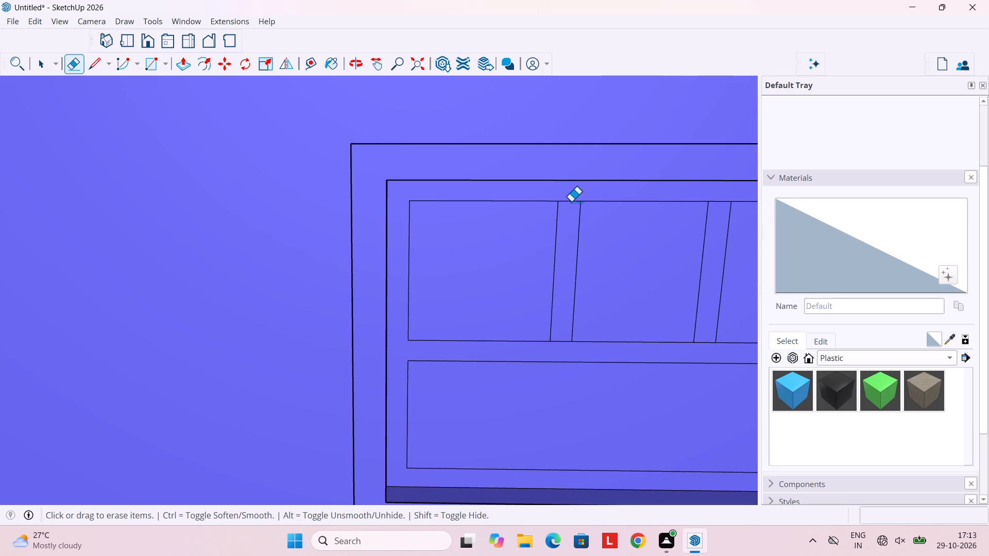
left_click(571, 201)
left_click(562, 341)
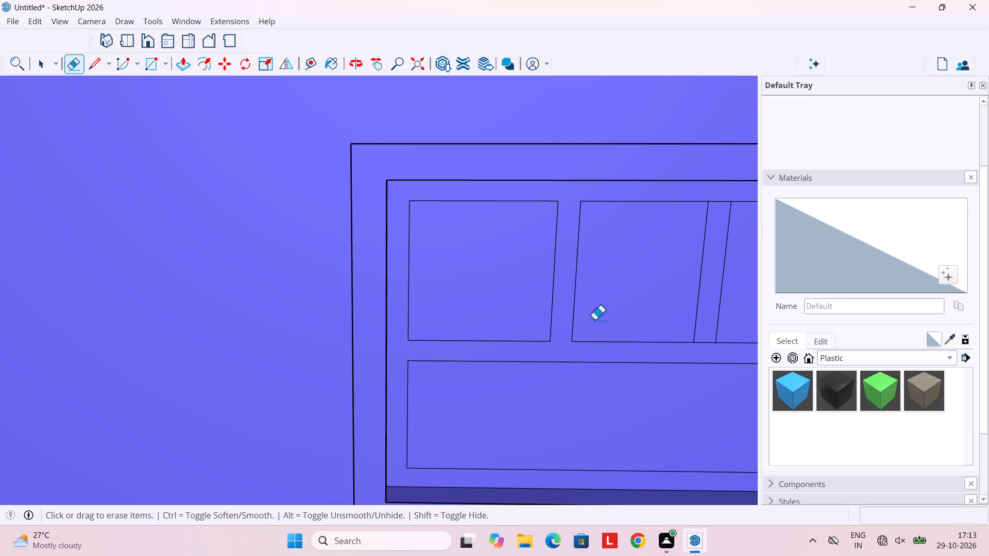
Erase the short edge segments at the second mullion's top and bottom ends and at the crossbar's right end.
scroll(627, 305, "down", 3)
middle_click_drag(633, 296, 582, 289)
scroll(723, 261, "up", 1)
left_click(719, 228)
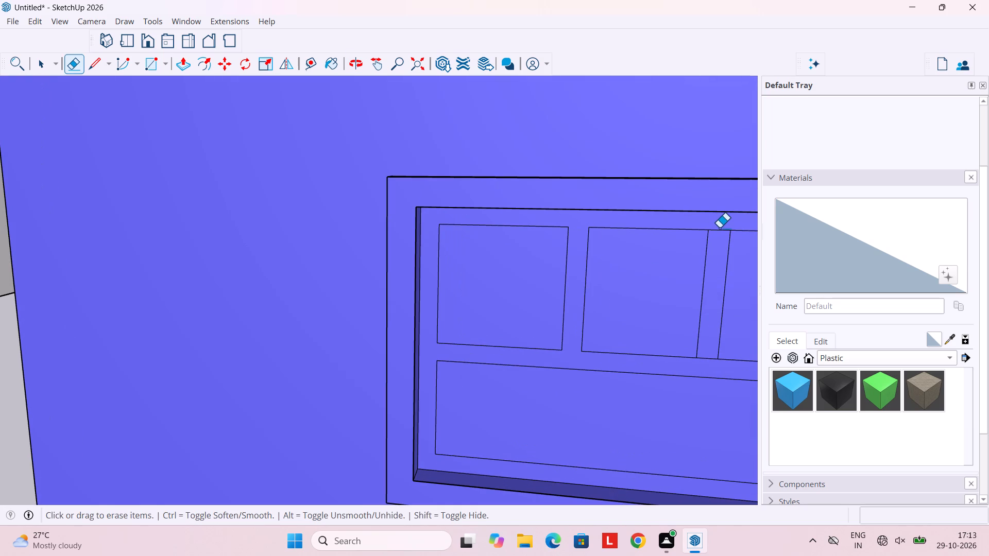
left_click(718, 230)
left_click(722, 231)
left_click(706, 358)
scroll(695, 347, "down", 4)
middle_click_drag(689, 343, 576, 339)
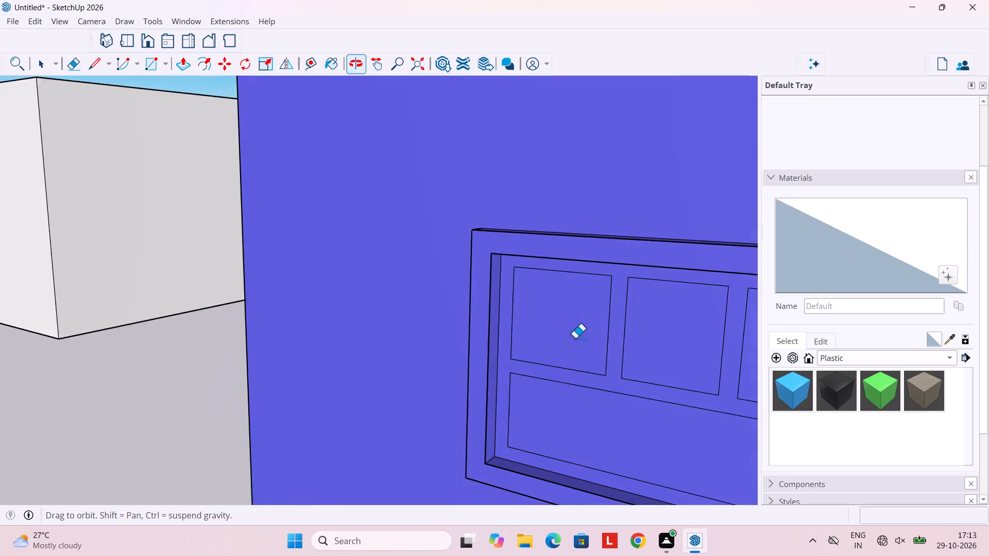
scroll(584, 331, "down", 9)
scroll(711, 326, "up", 3)
scroll(705, 384, "up", 3)
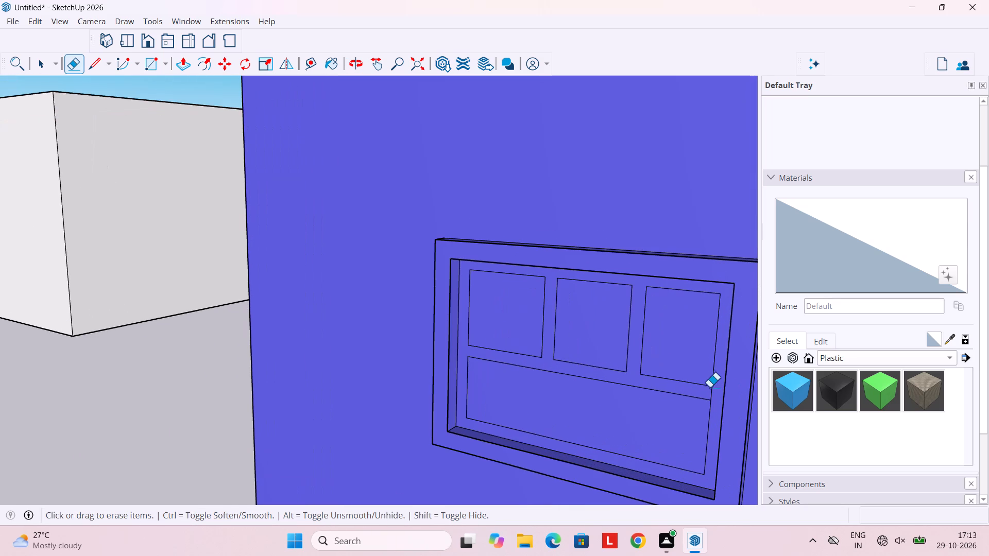
left_click(710, 391)
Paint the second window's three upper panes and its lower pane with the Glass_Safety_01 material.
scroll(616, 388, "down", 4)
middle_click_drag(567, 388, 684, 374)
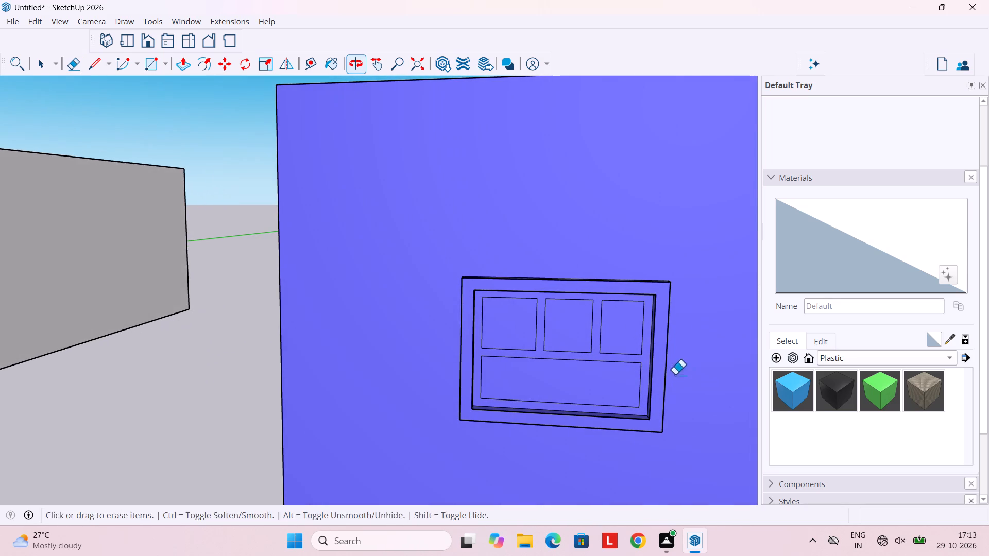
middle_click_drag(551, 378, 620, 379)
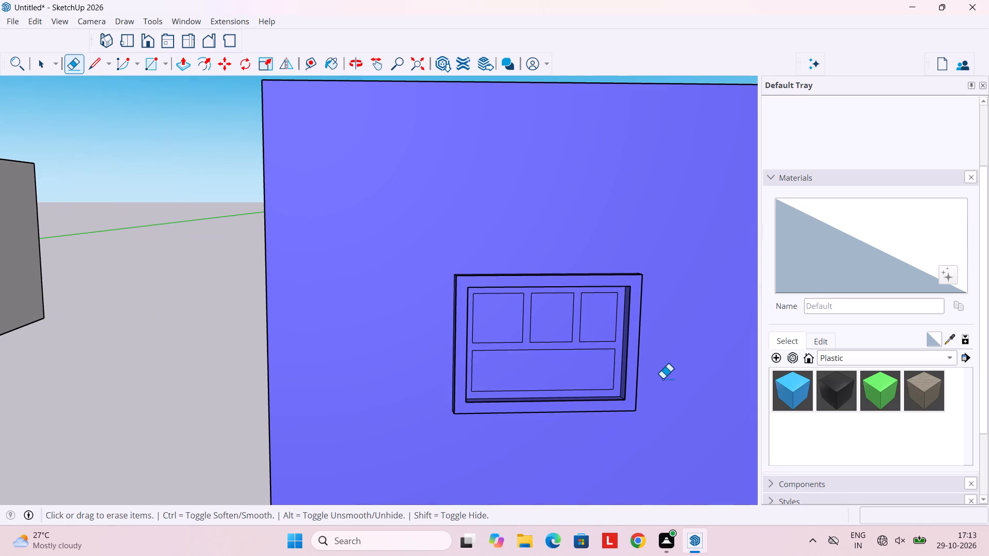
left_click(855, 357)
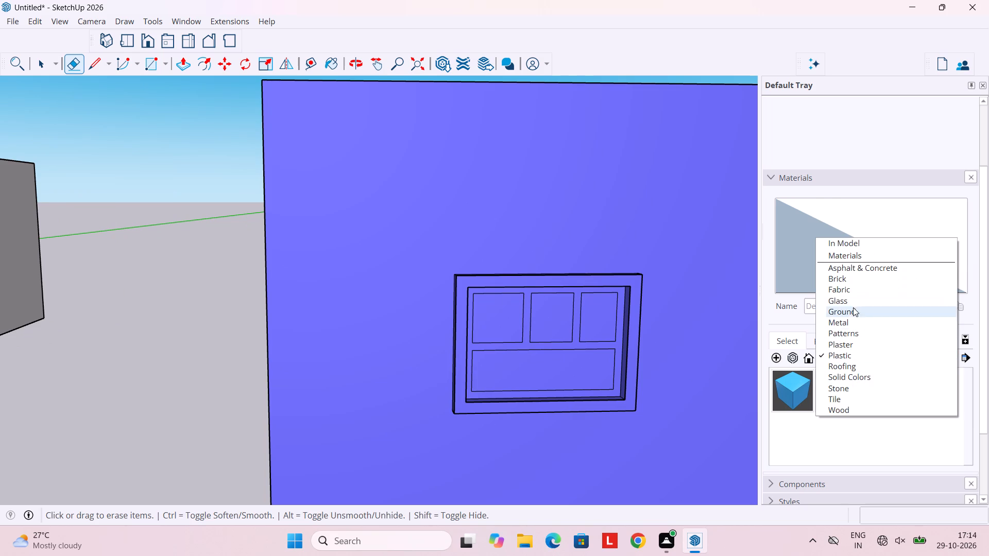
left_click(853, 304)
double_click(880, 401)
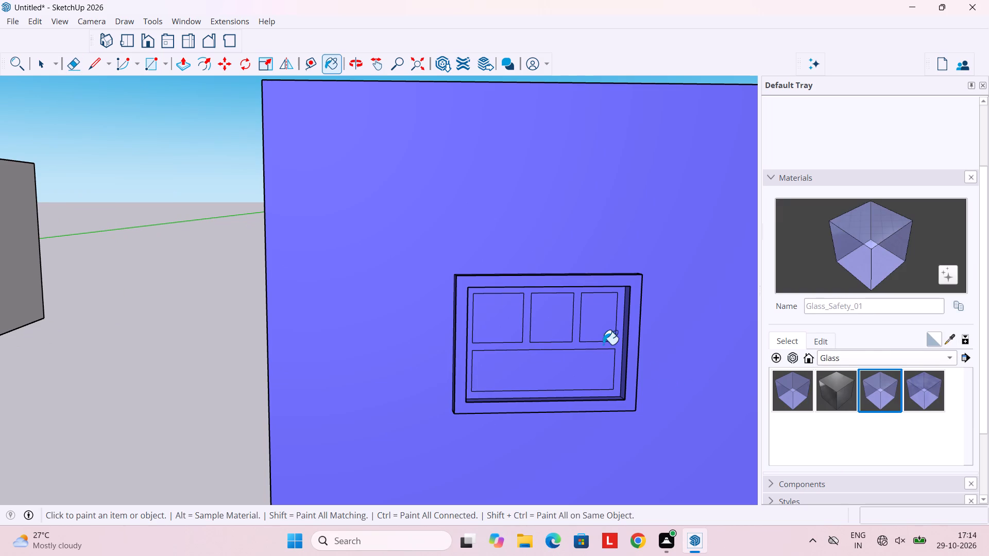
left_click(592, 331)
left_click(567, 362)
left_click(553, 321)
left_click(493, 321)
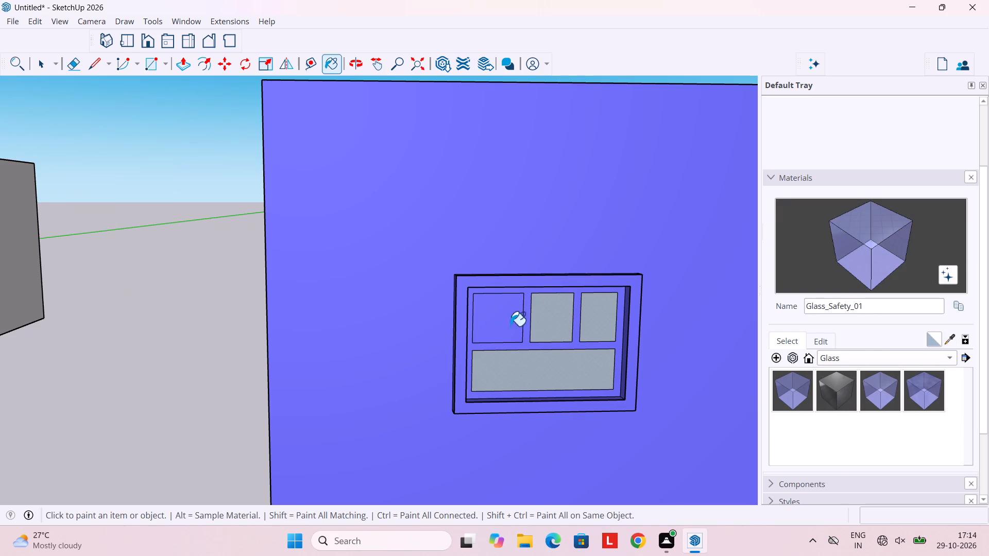
Examine the house from above and from the front, comparing the glazed window with the existing one beyond the door.
middle_click_drag(587, 377, 514, 322)
scroll(512, 322, "down", 4)
middle_click_drag(514, 326, 644, 396)
scroll(554, 332, "down", 6)
middle_click_drag(508, 307, 535, 434)
middle_click_drag(487, 325, 634, 422)
middle_click_drag(500, 320, 706, 315)
middle_click_drag(477, 259, 579, 236)
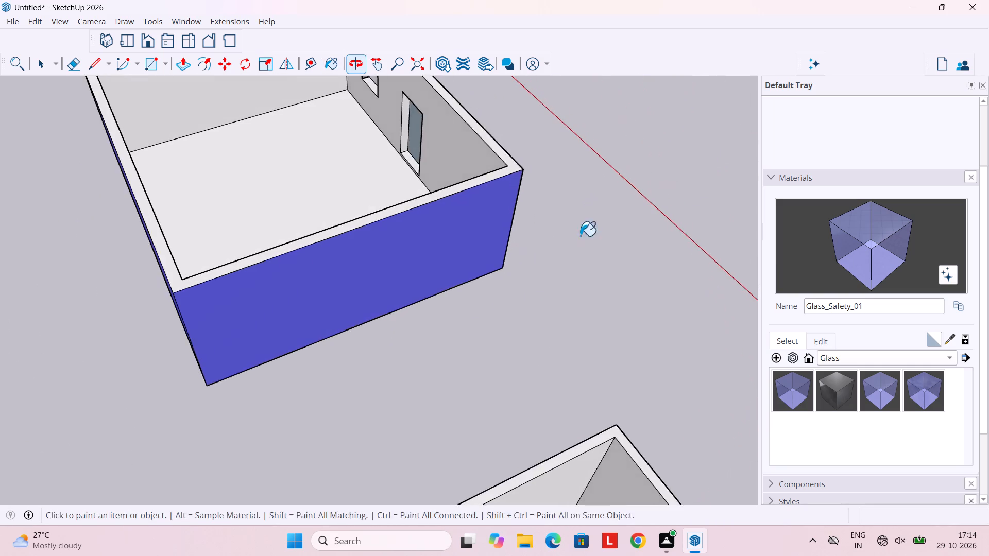
middle_click_drag(431, 212, 219, 183)
scroll(452, 251, "down", 2)
middle_click_drag(475, 267, 298, 182)
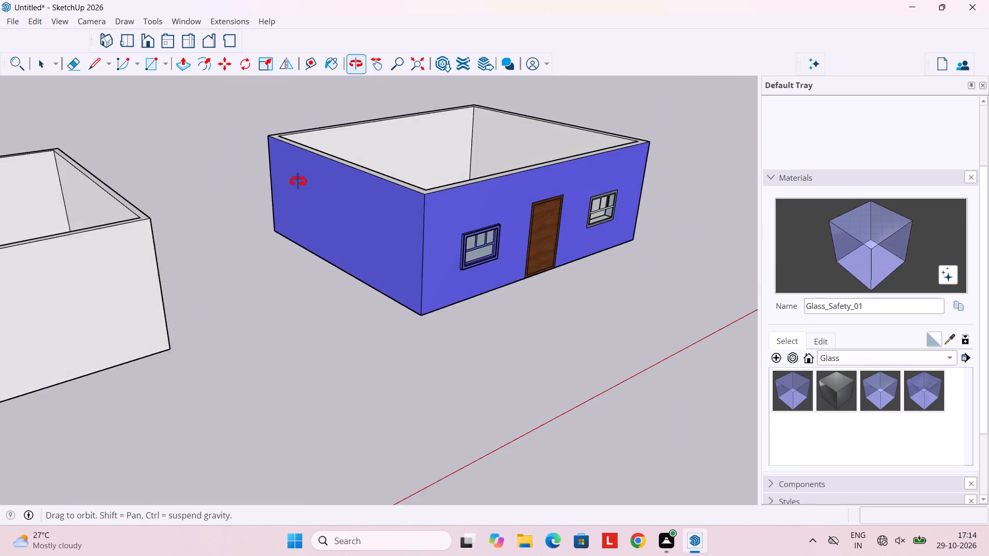
middle_click_drag(298, 182, 296, 181)
scroll(439, 234, "up", 7)
middle_click_drag(483, 256, 399, 211)
scroll(494, 252, "down", 4)
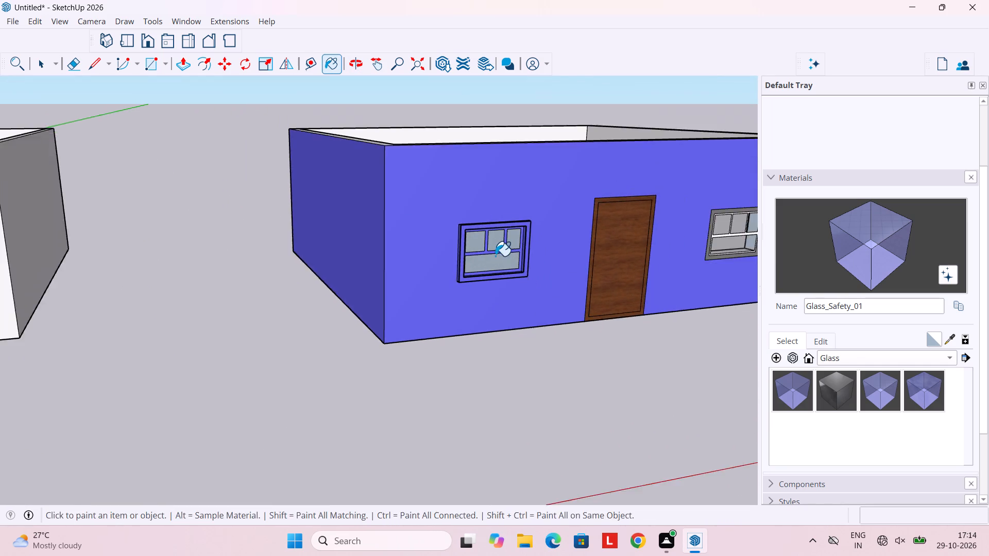
middle_click_drag(495, 257, 450, 231)
scroll(470, 237, "up", 13)
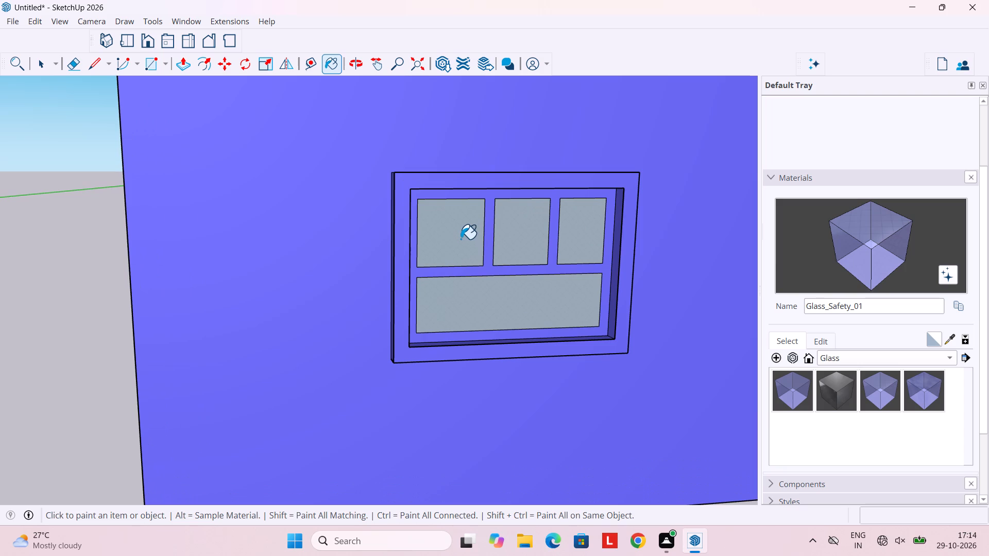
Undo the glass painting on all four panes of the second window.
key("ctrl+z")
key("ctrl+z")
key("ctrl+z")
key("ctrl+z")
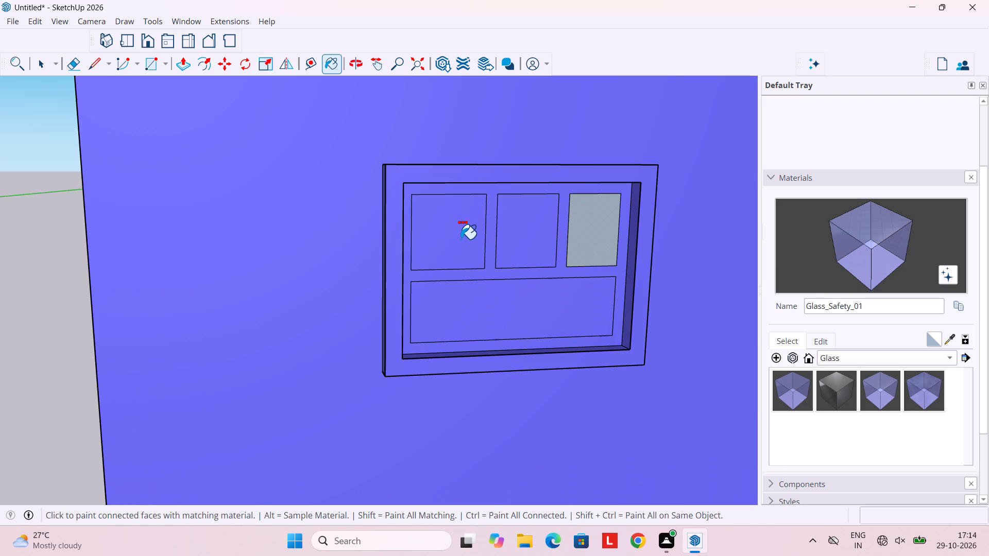
Push the second window's three upper panes 9" inward through the wall to cut openings.
key("p")
scroll(487, 240, "up", 3)
left_click(464, 239)
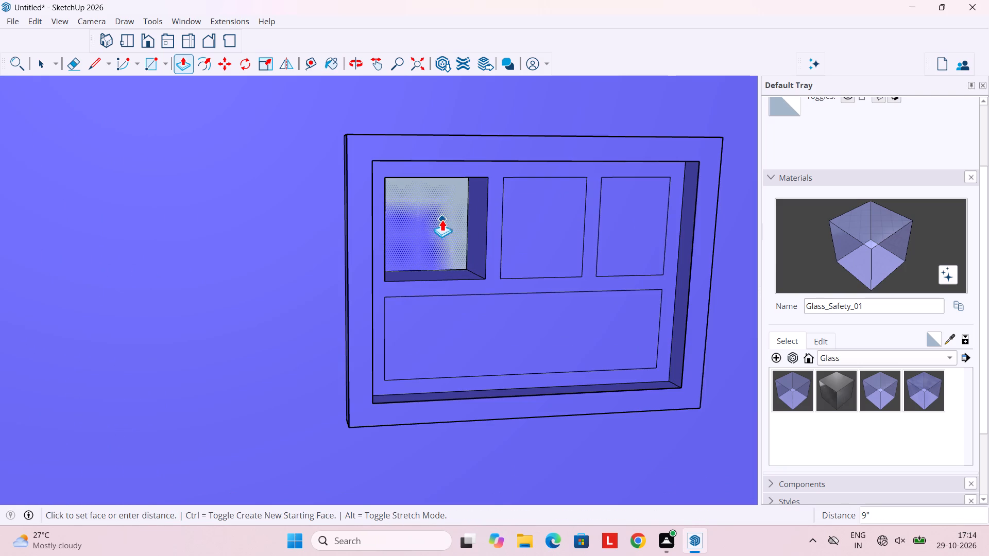
left_click(441, 218)
left_click(531, 235)
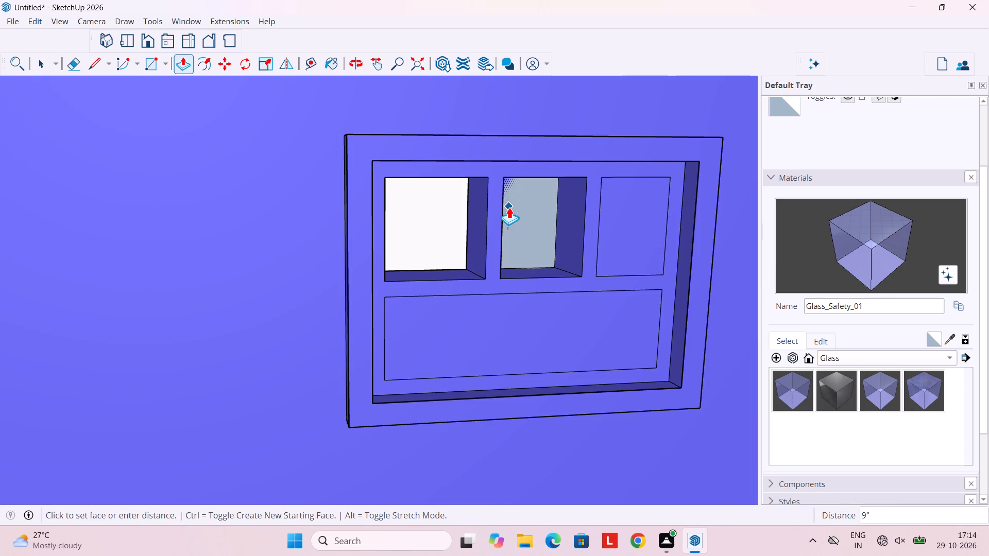
left_click(509, 207)
left_click(653, 250)
middle_click_drag(611, 199, 513, 186)
middle_click_drag(626, 207, 603, 216)
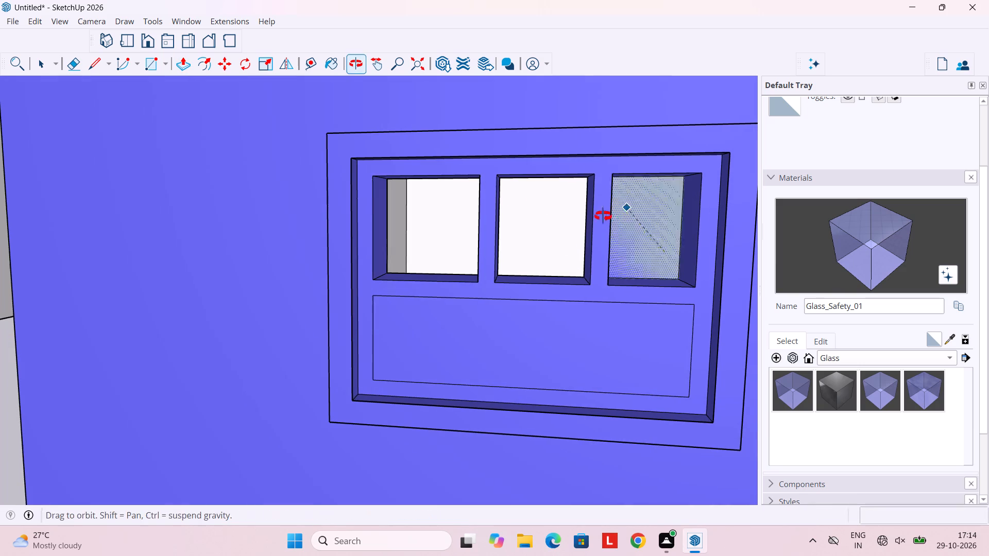
middle_click_drag(603, 216, 585, 224)
left_click(638, 212)
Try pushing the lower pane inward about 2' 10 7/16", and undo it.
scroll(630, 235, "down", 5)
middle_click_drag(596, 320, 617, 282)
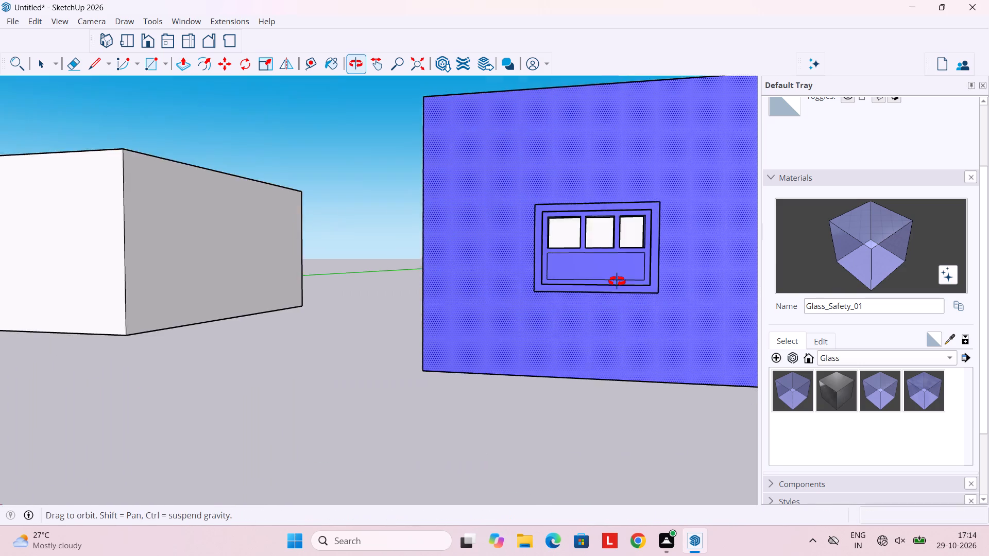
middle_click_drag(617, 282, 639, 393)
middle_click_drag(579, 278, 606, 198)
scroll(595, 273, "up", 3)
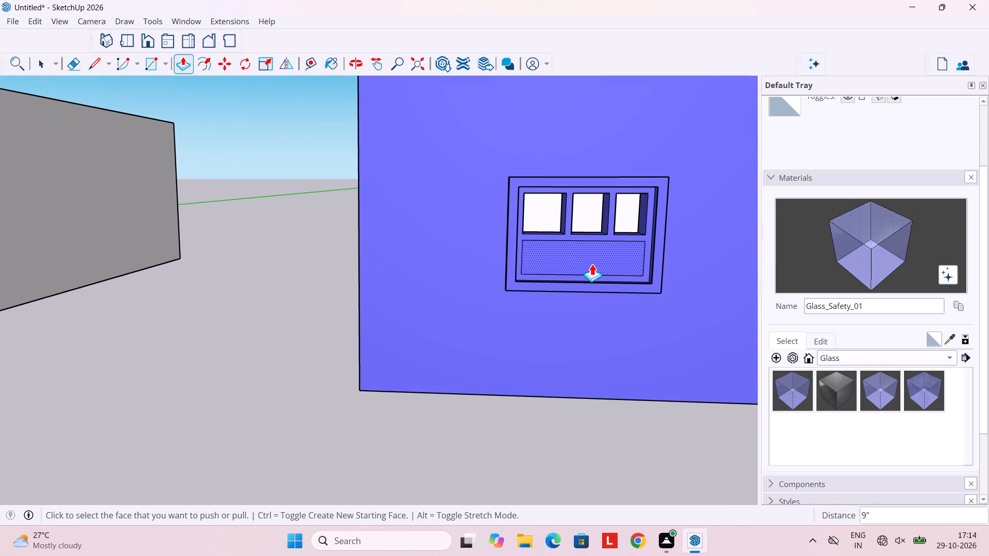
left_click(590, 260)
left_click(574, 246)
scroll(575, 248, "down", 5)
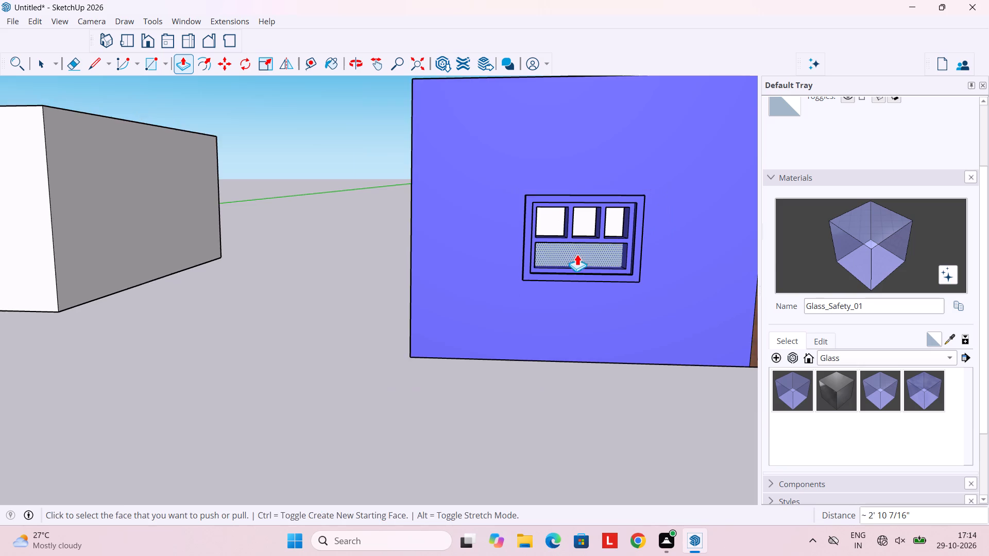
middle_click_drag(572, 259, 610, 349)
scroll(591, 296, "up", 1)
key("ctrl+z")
Push the second window's lower pane 9" inward through the wall to cut its opening.
scroll(590, 296, "up", 3)
middle_click_drag(581, 274, 574, 259)
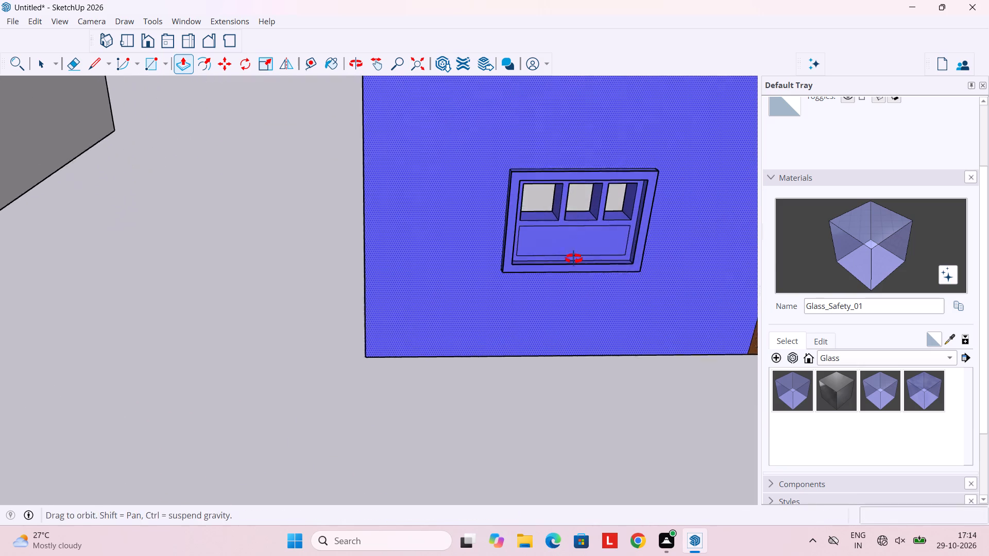
middle_click_drag(574, 259, 558, 212)
scroll(567, 232, "up", 2)
left_click(581, 248)
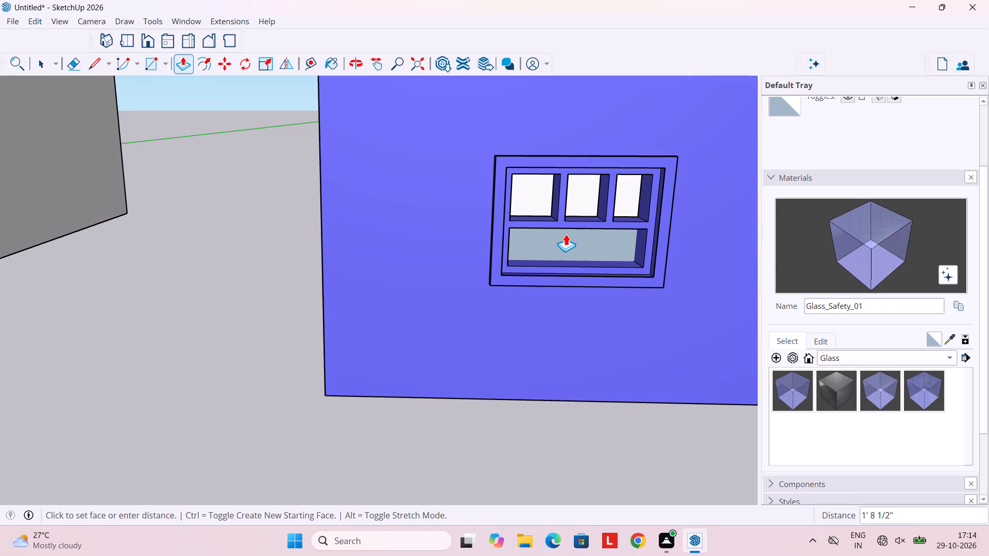
middle_click_drag(566, 234, 555, 204)
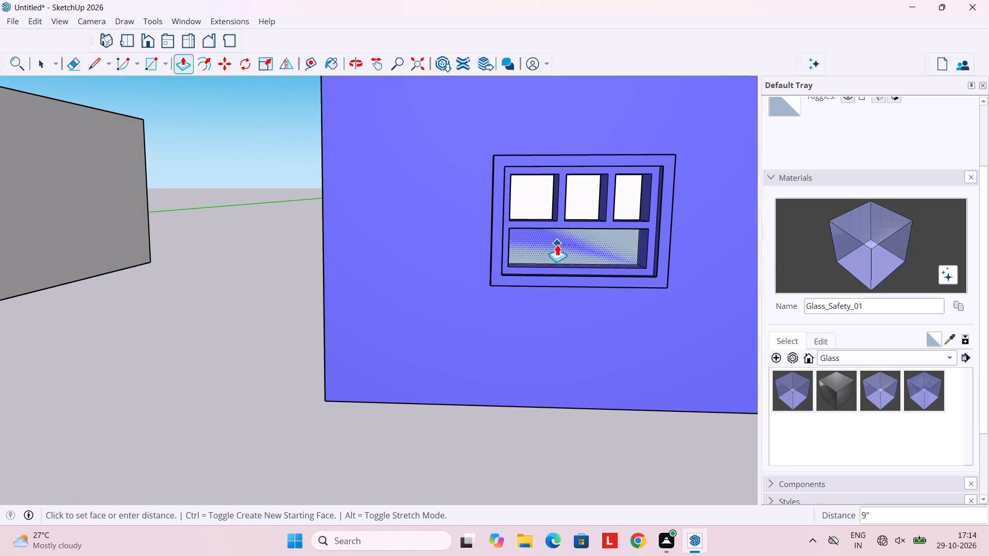
left_click(557, 244)
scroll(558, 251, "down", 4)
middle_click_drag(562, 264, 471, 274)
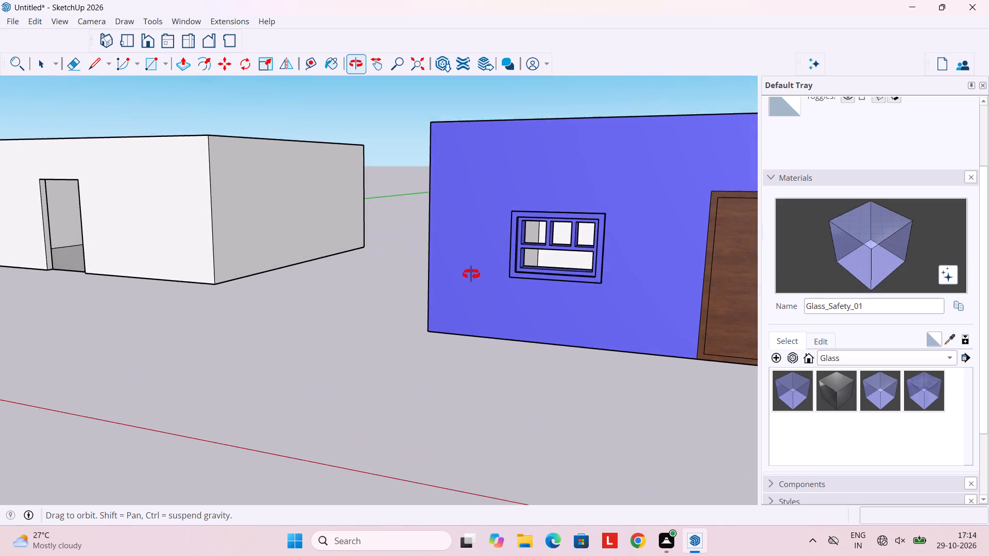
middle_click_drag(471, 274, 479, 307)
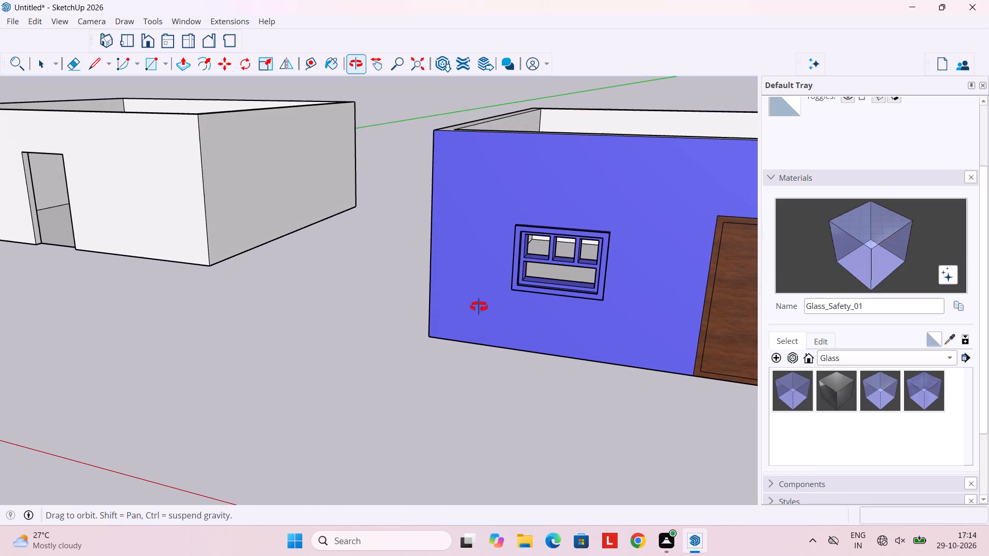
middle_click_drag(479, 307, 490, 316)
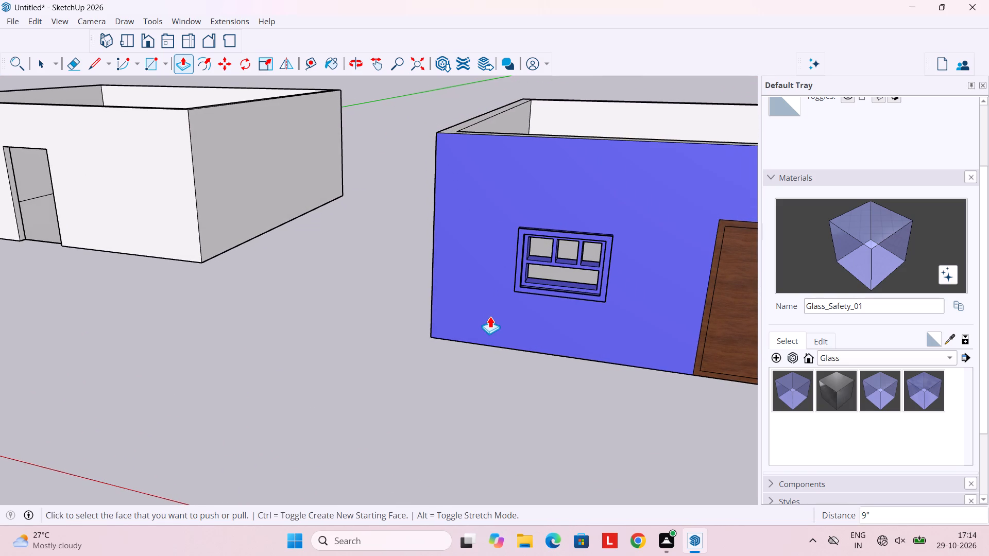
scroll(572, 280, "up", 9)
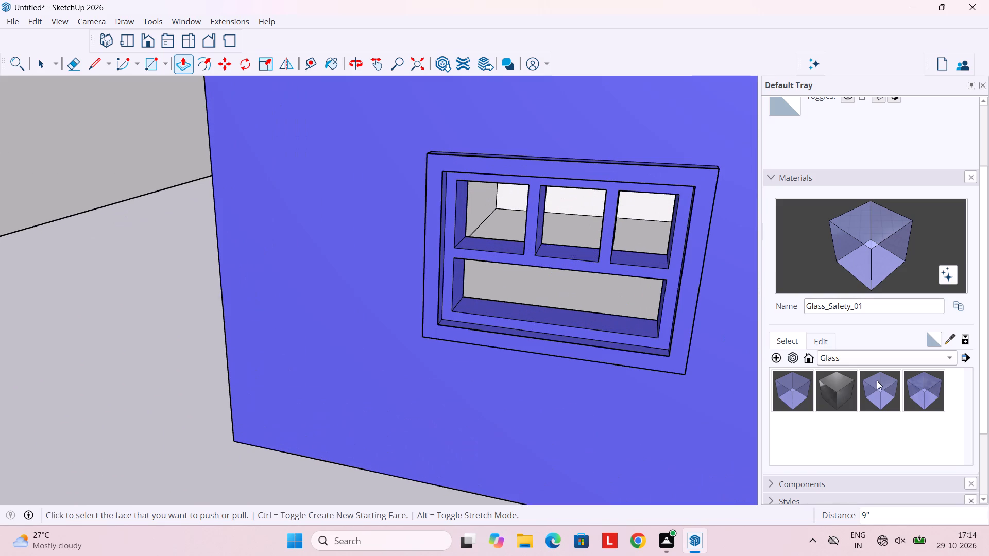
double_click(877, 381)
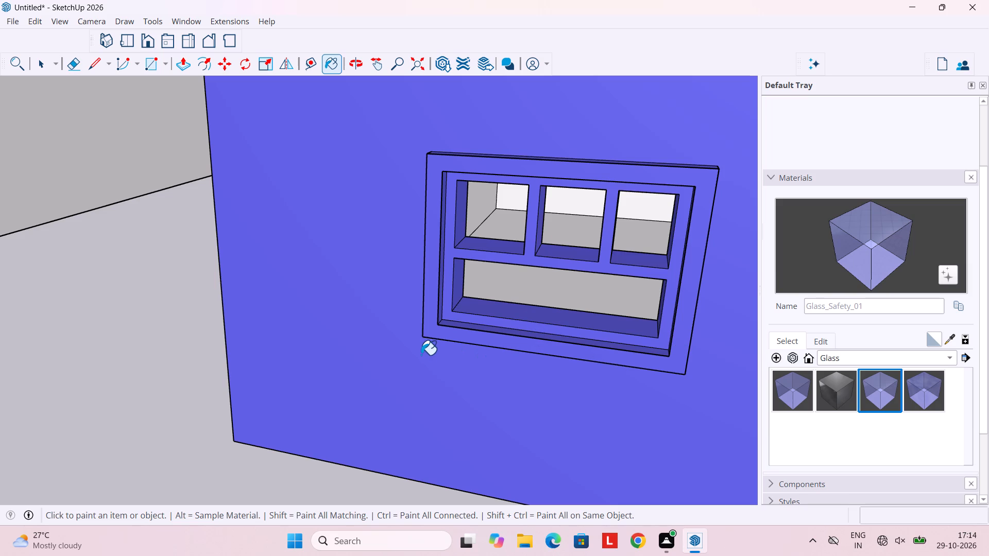
Undo the cut-through openings of the second window's three upper panes and lower pane.
key("ctrl+z")
key("ctrl+z")
key("ctrl+z")
key("ctrl+z")
key("ctrl+z")
key("ctrl+z")
key("ctrl+z")
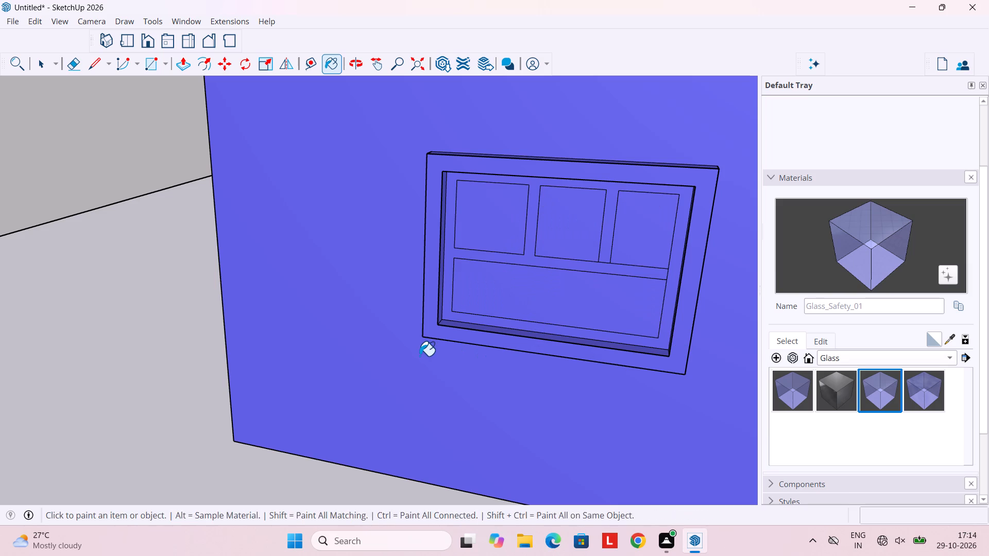
Undo the second window's mullion lines and guides back to the single horizontal dividing line.
key("ctrl+z")
key("ctrl+z")
key("ctrl+z")
key("ctrl+z")
key("ctrl+z")
key("ctrl+z")
key("ctrl+z")
key("ctrl+z")
key("ctrl+z")
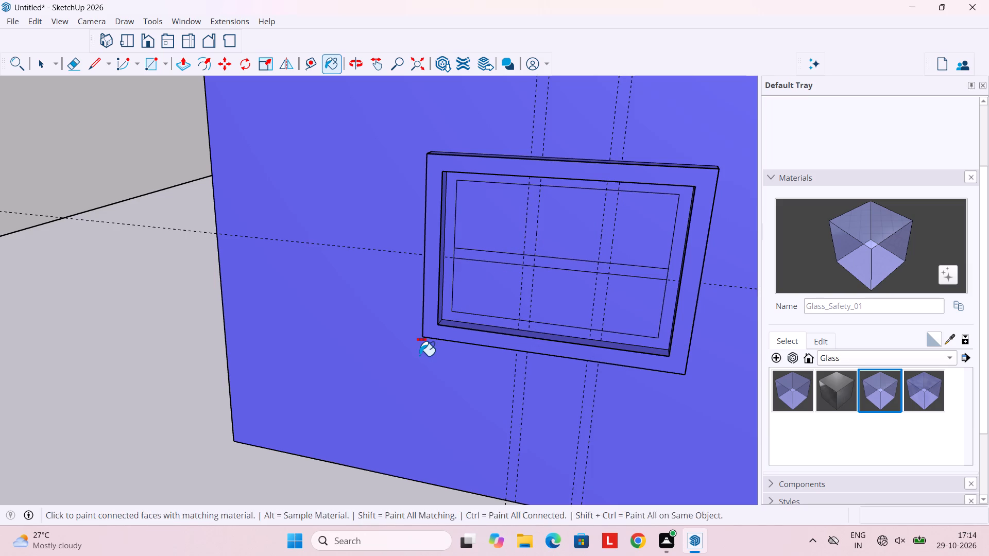
key("ctrl+z")
key("ctrl+z")
key("ctrl+z")
key("ctrl+z")
key("ctrl+z")
key("ctrl+z")
key("ctrl+z")
key("ctrl+z")
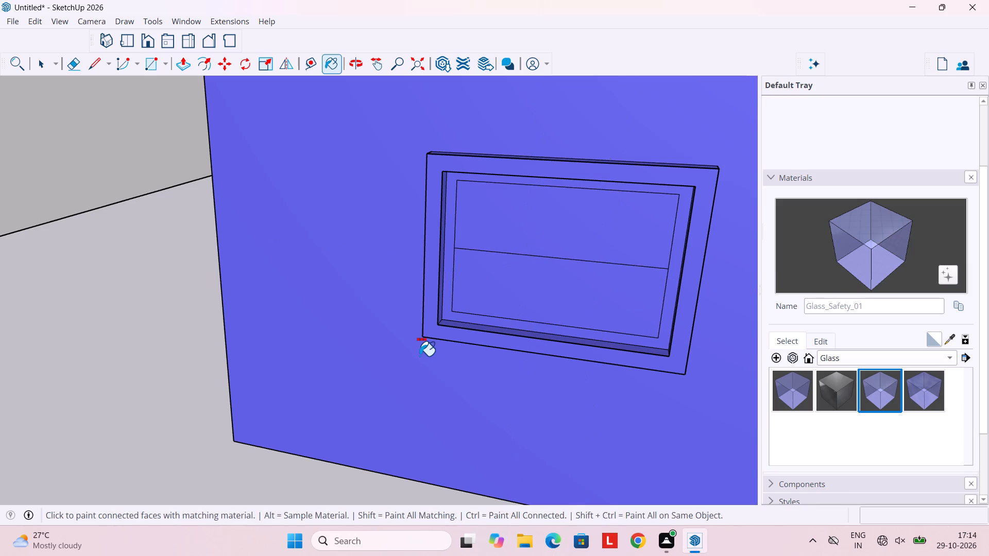
Undo the dividing line, the frame extrusion and the innermost offset, back to the window's two nested rectangles.
key("ctrl+z")
key("ctrl+z")
key("ctrl+z")
key("ctrl+z")
key("ctrl+z")
key("ctrl+z")
key("ctrl+z")
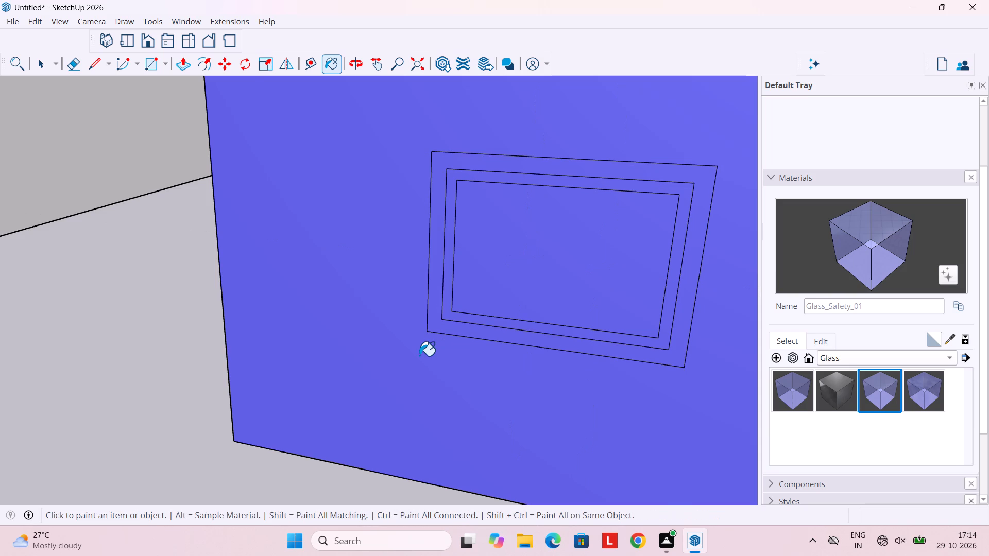
Offset the second window's inner rectangle 2" inward.
scroll(433, 355, "down", 3)
key("p")
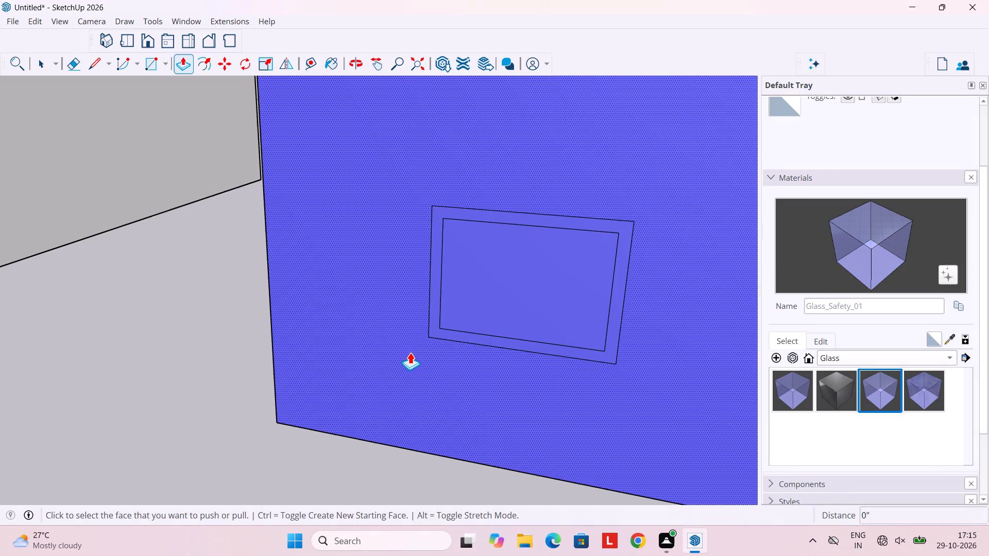
key("f")
scroll(432, 309, "up", 2)
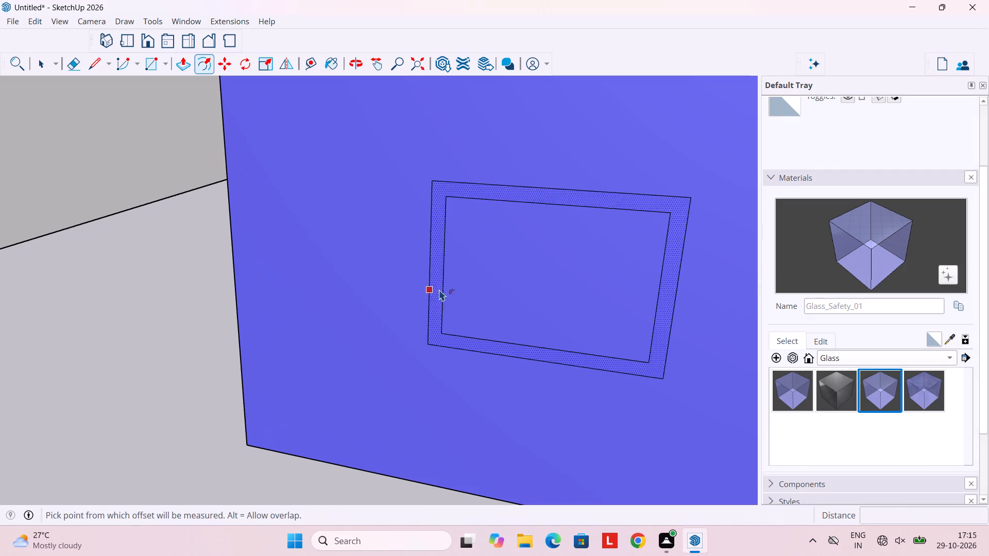
left_click(448, 284)
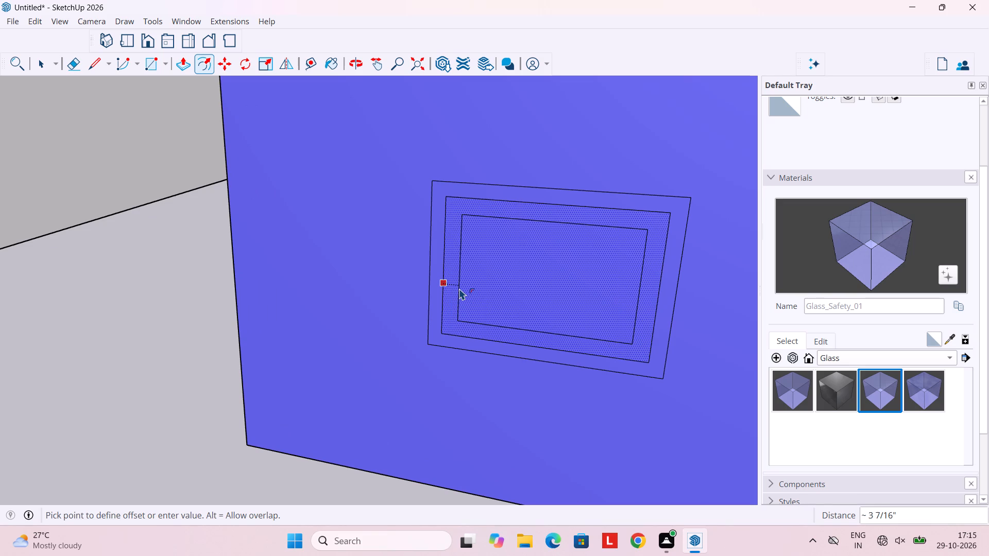
type("2\"")
key("Return")
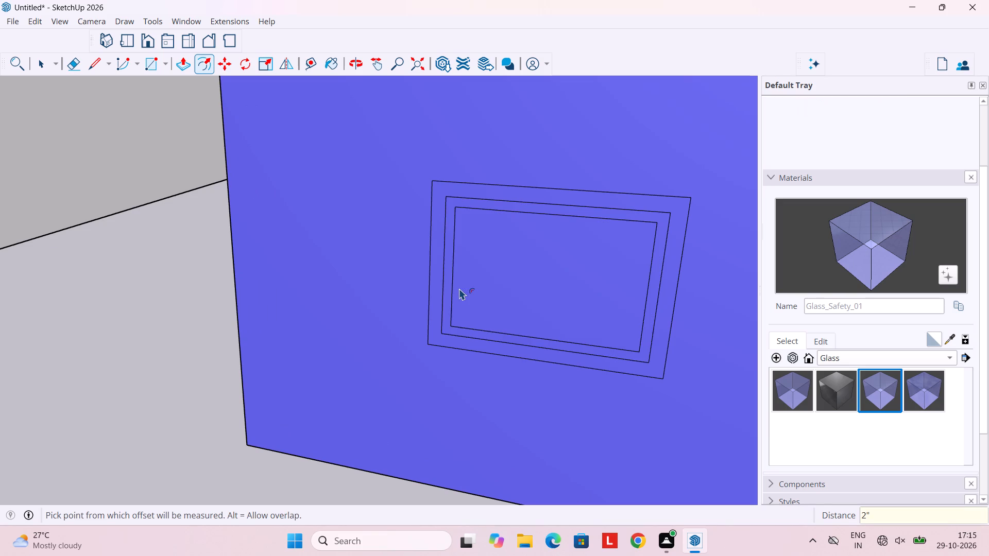
Push the second window's central face 9" inward to cut one opening through the wall.
key("p")
left_click(539, 288)
left_click(540, 258)
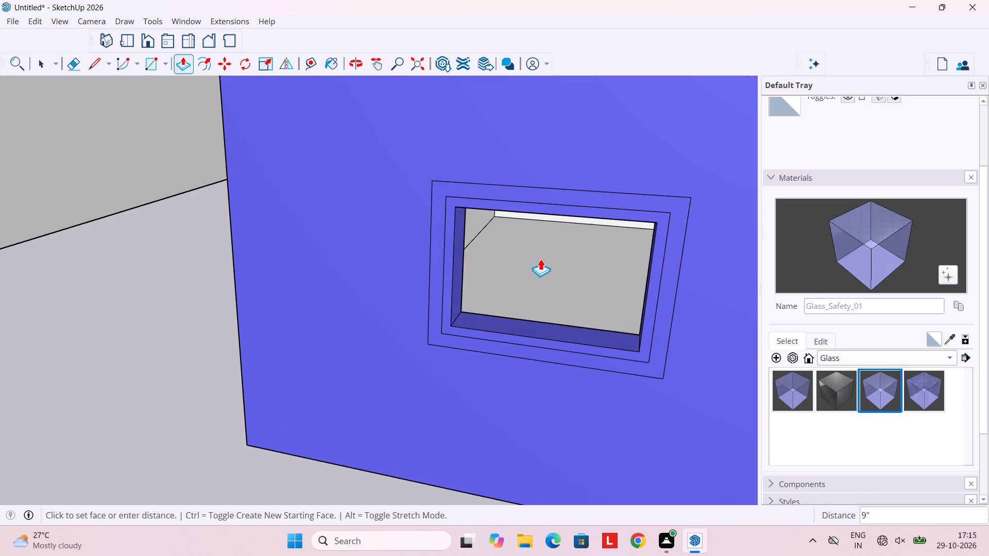
Extrude the second window's outer frame ring 3" outward from the wall.
scroll(540, 259, "down", 3)
middle_click_drag(547, 267, 558, 225)
scroll(540, 230, "up", 5)
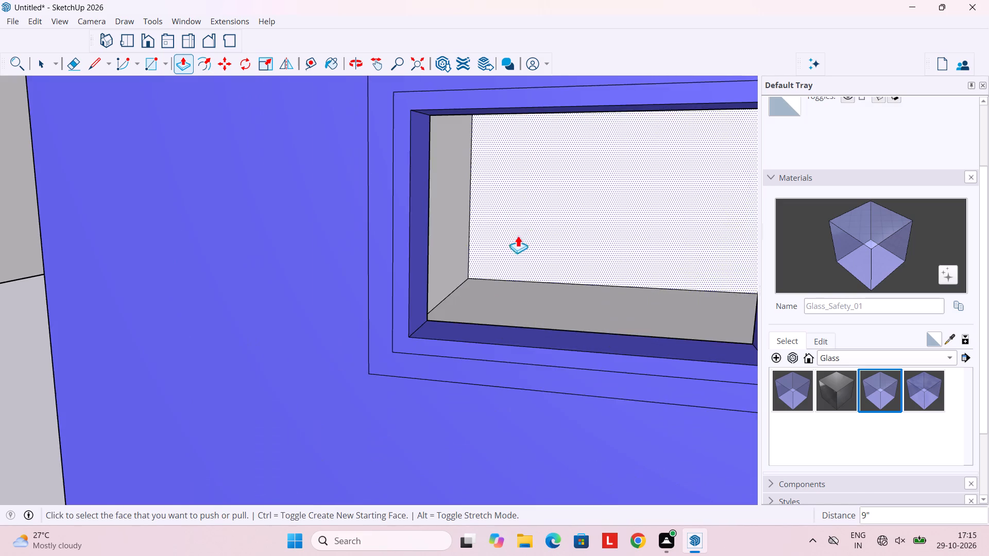
middle_click_drag(518, 236, 566, 238)
scroll(562, 237, "down", 7)
left_click(671, 245)
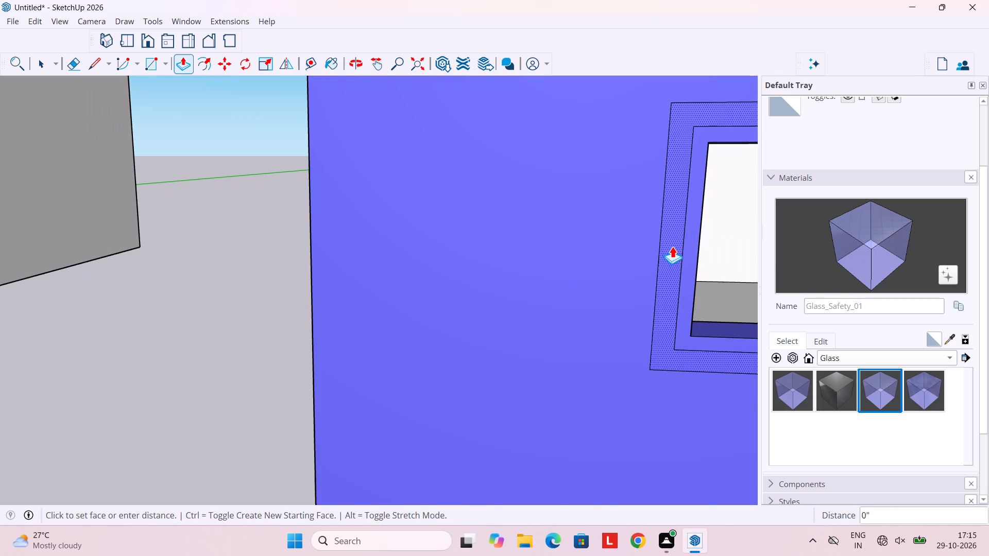
type("3\"")
key("Return")
Draw a 3' 2" horizontal line across the second window's opening at mid-height, between its two side edges.
scroll(675, 254, "down", 4)
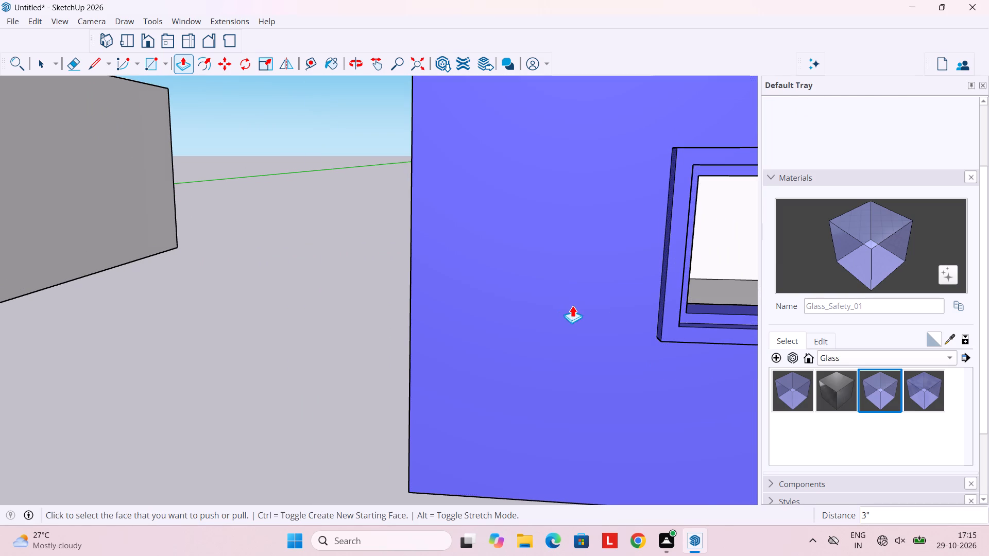
middle_click_drag(572, 304, 550, 304)
middle_click_drag(555, 299, 278, 273, "shift")
middle_click_drag(478, 283, 365, 285, "shift")
scroll(352, 284, "up", 1)
middle_click_drag(327, 282, 466, 286)
middle_click_drag(387, 286, 447, 287, "shift")
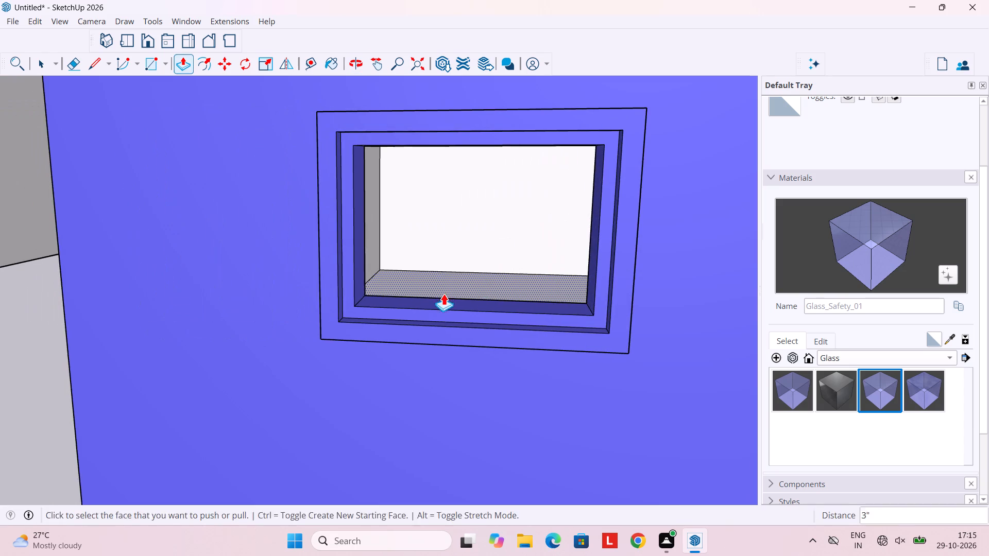
middle_click_drag(444, 293, 505, 293)
scroll(505, 293, "up", 2)
middle_click(505, 293)
key("l")
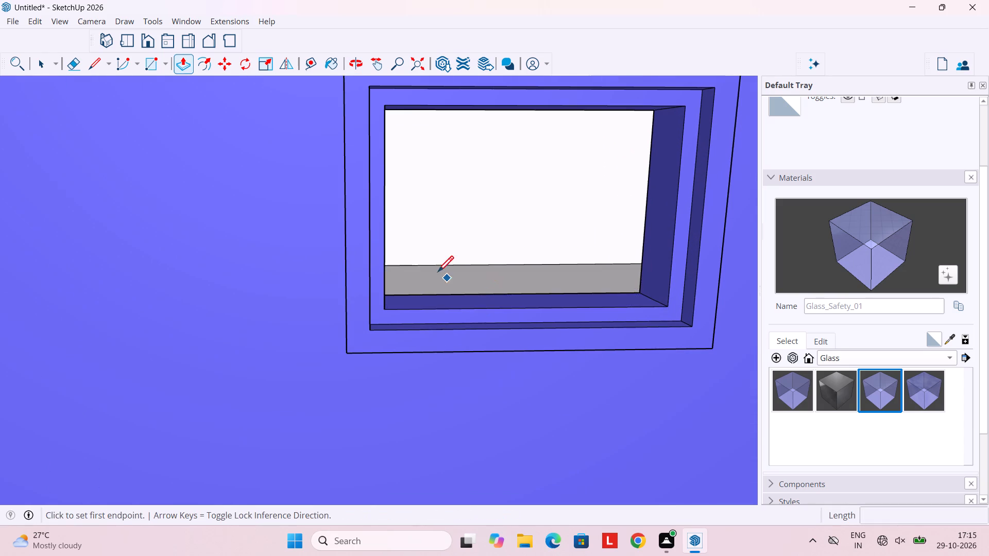
scroll(408, 249, "up", 2)
middle_click(396, 239)
scroll(396, 239, "down", 8)
scroll(401, 240, "up", 3)
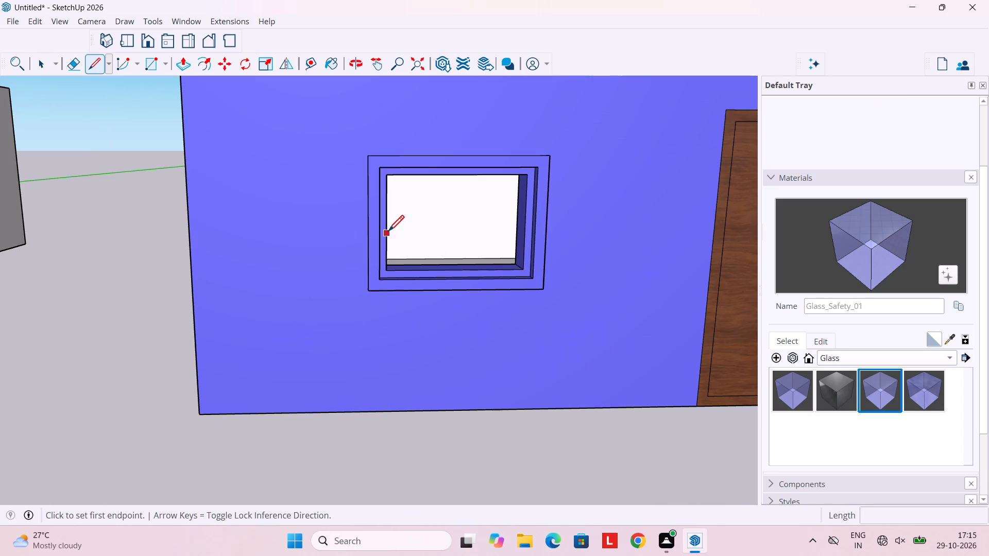
left_click(386, 223)
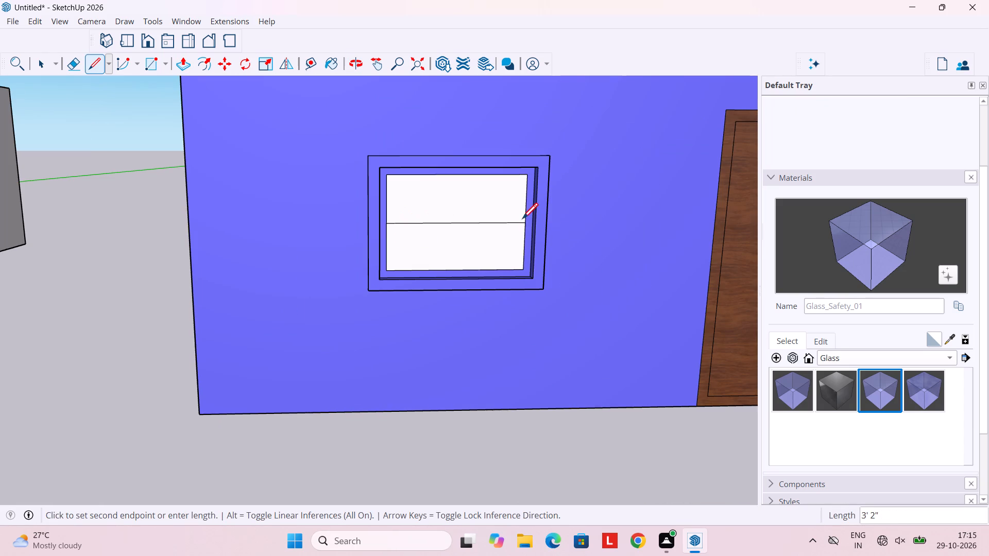
left_click(522, 220)
Place two vertical guides across the opening at 1.1' spacing, measured from its left edge.
scroll(471, 239, "up", 3)
scroll(353, 229, "up", 2)
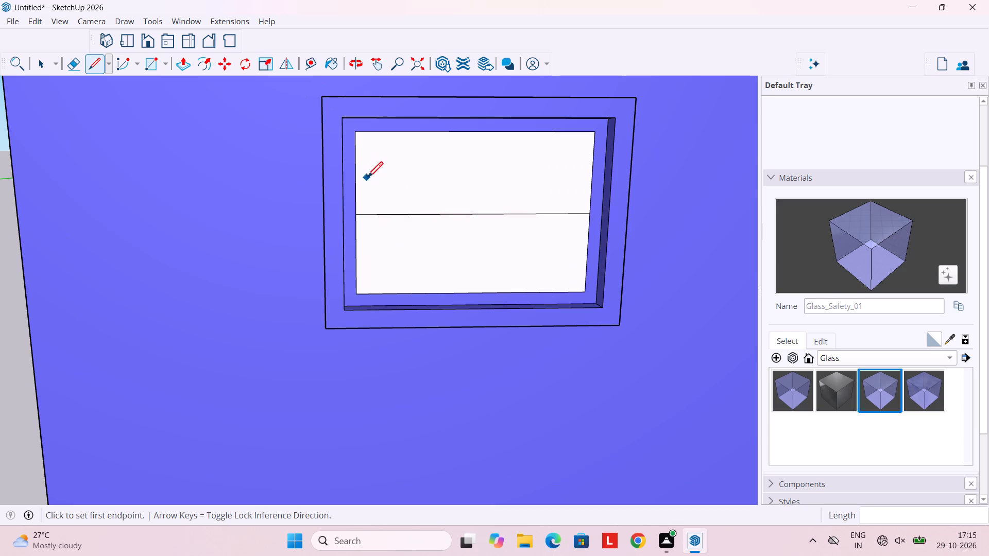
key("t")
scroll(363, 217, "up", 3)
left_click(351, 230)
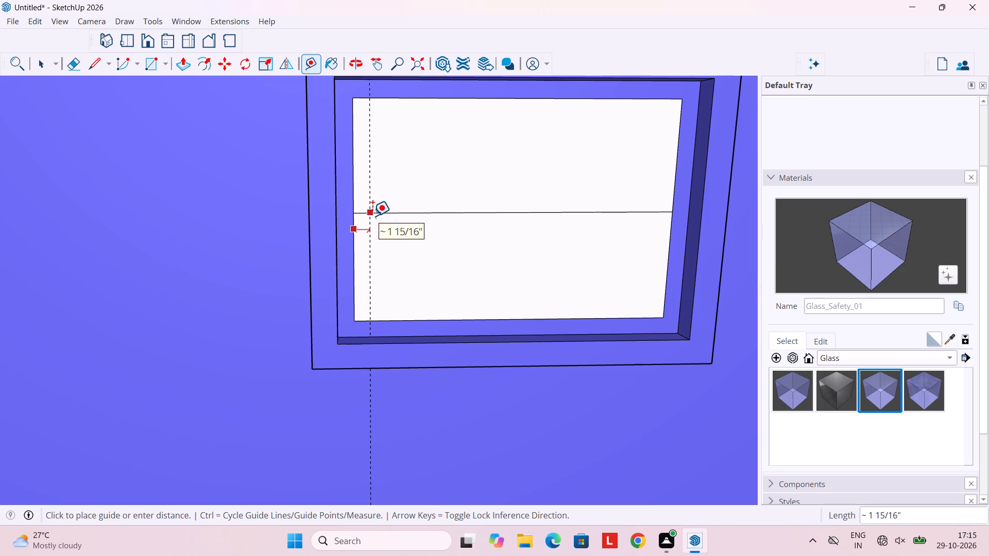
key("1")
type(".1'")
key("Return")
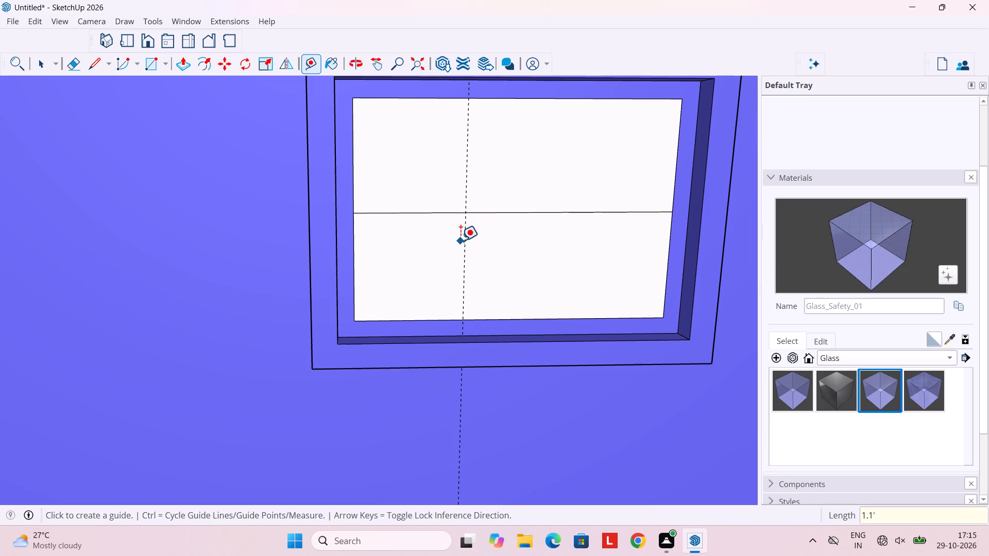
left_click(464, 240)
type("1.1'")
key("Return")
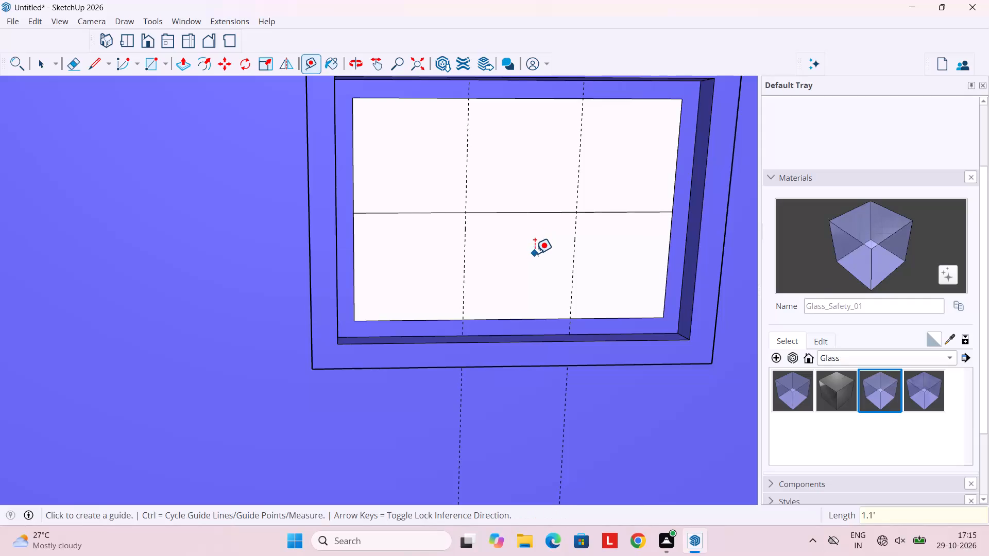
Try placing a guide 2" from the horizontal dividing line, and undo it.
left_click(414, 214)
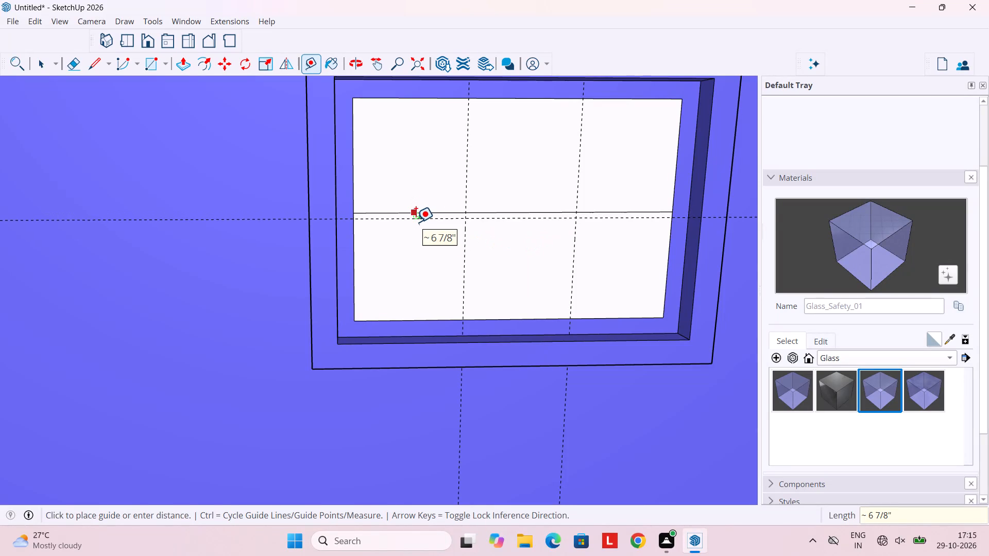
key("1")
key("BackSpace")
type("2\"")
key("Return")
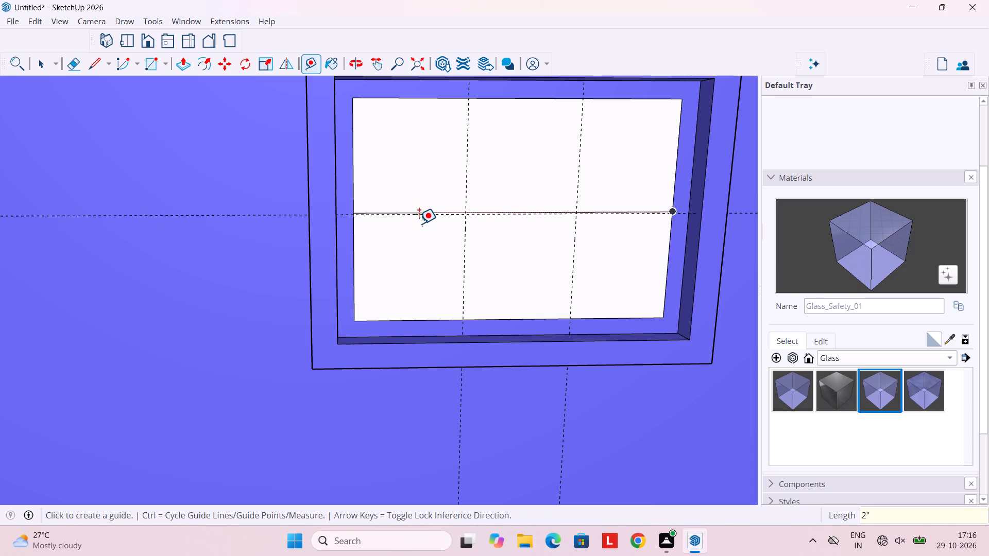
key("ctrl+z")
Place a horizontal guide 2" below the dividing line.
scroll(430, 229, "up", 2)
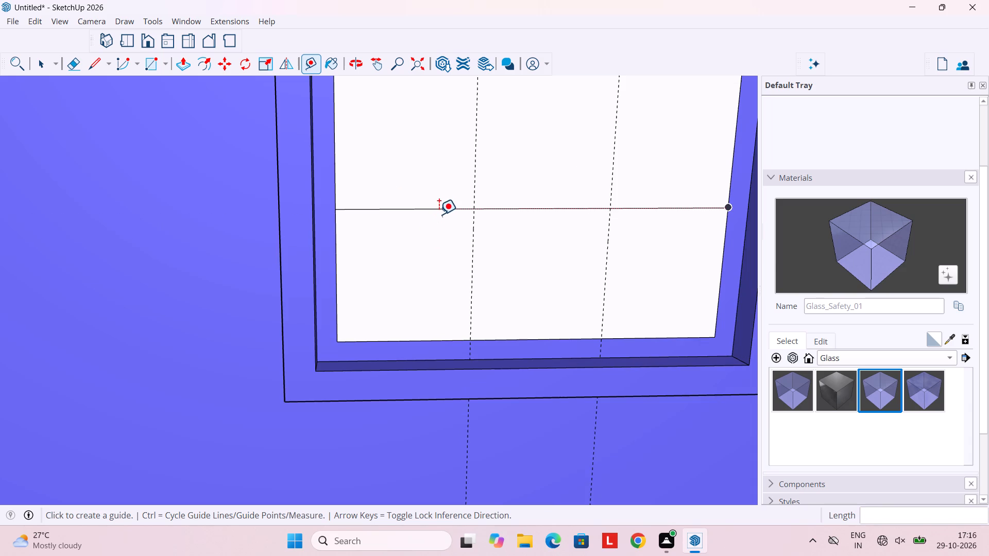
left_click(440, 207)
type("2\"")
key("Return")
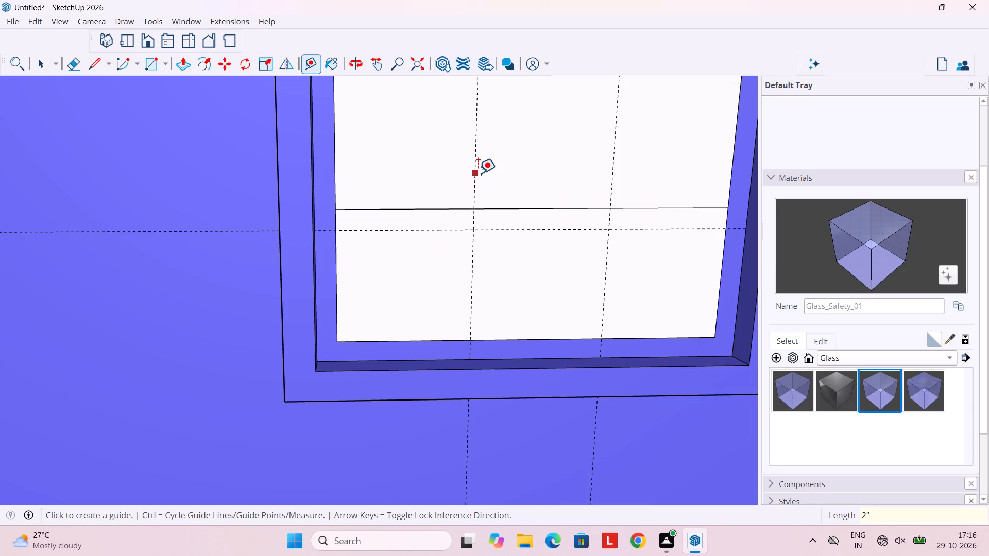
Place a parallel guide 2" to the right of each of the two vertical guides.
left_click(478, 173)
key("2")
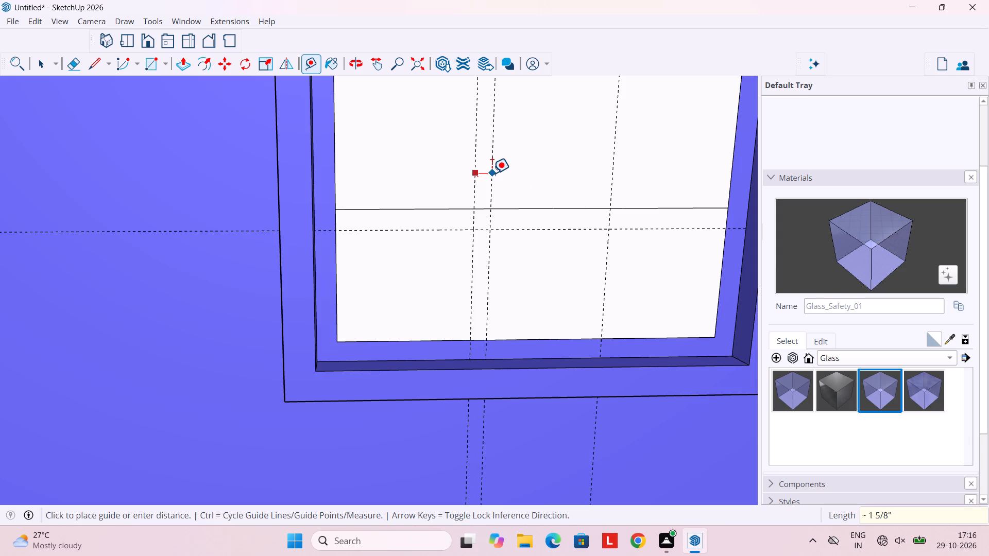
key("shift+quotedbl")
key("Return")
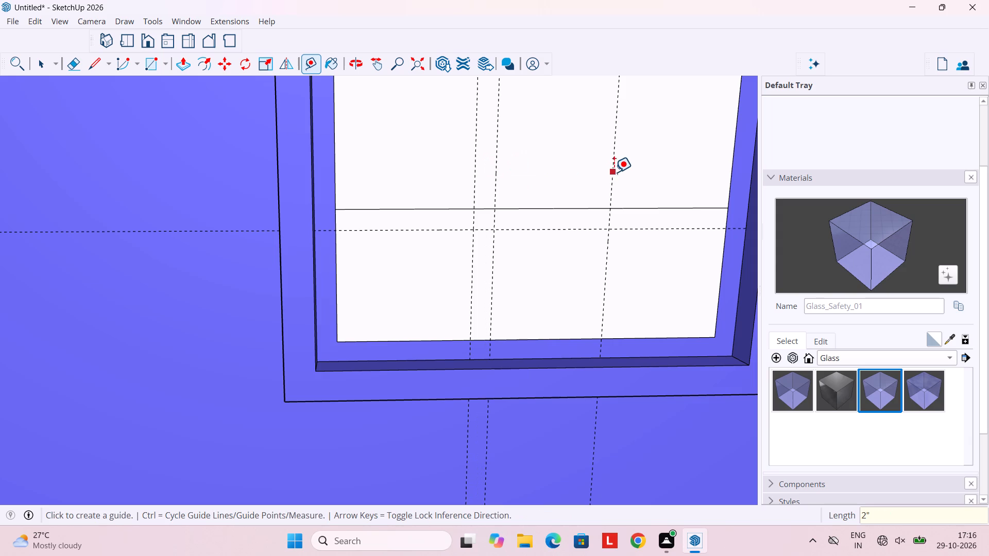
left_click(614, 172)
type("2\"")
key("Return")
Draw a 3' 2" horizontal line across the opening along the guide below the dividing line.
scroll(630, 161, "down", 3)
scroll(591, 195, "up", 2)
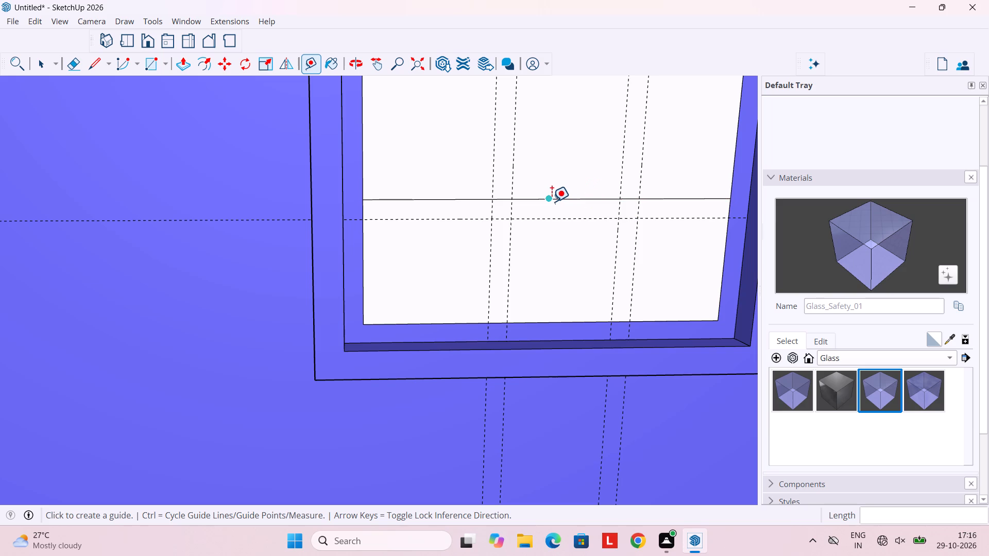
key("l")
scroll(487, 210, "down", 4)
scroll(421, 214, "up", 3)
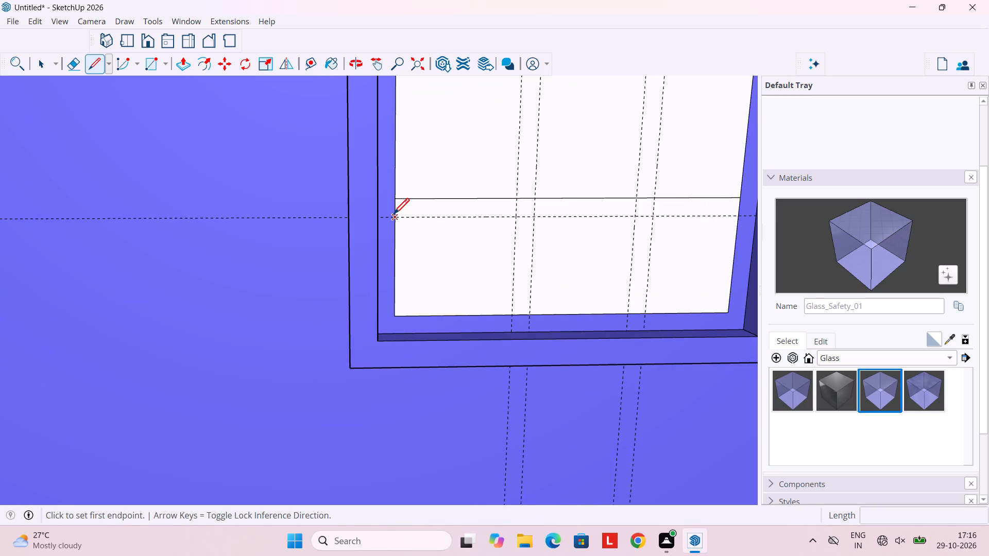
left_click(394, 216)
left_click(735, 211)
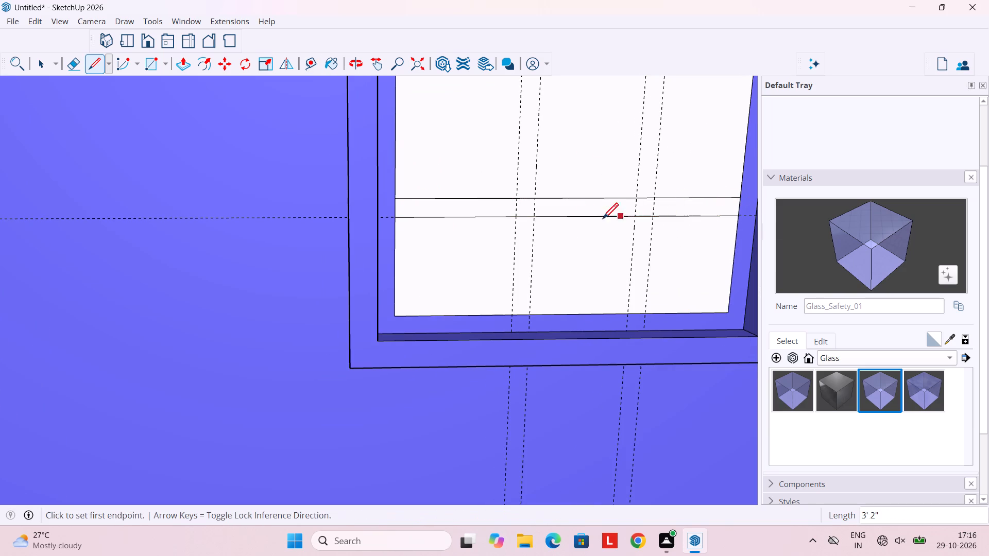
Draw four 11" vertical mullion lines along the guides from the lower horizontal line to the opening's bottom edge.
left_click(537, 218)
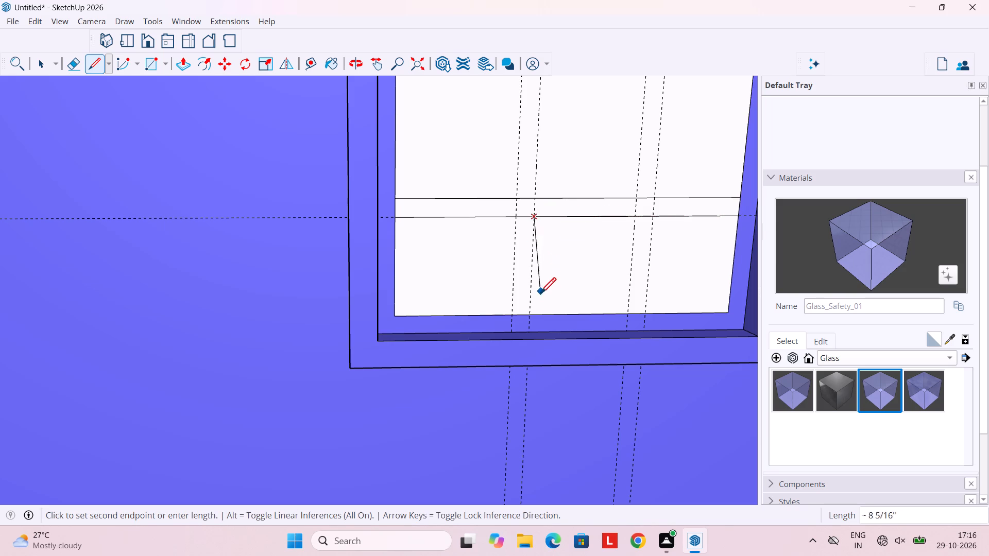
left_click(530, 314)
left_click(514, 315)
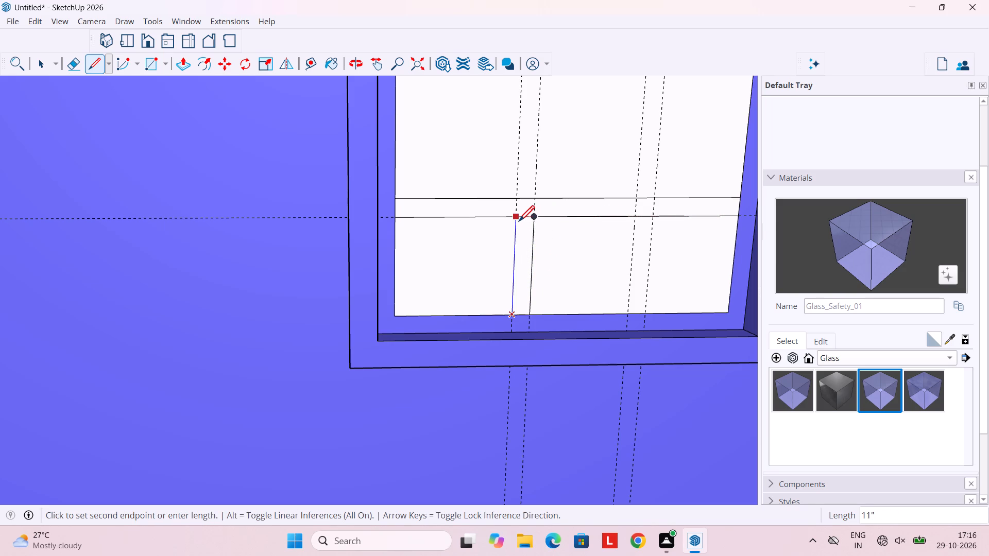
left_click(519, 223)
left_click(637, 219)
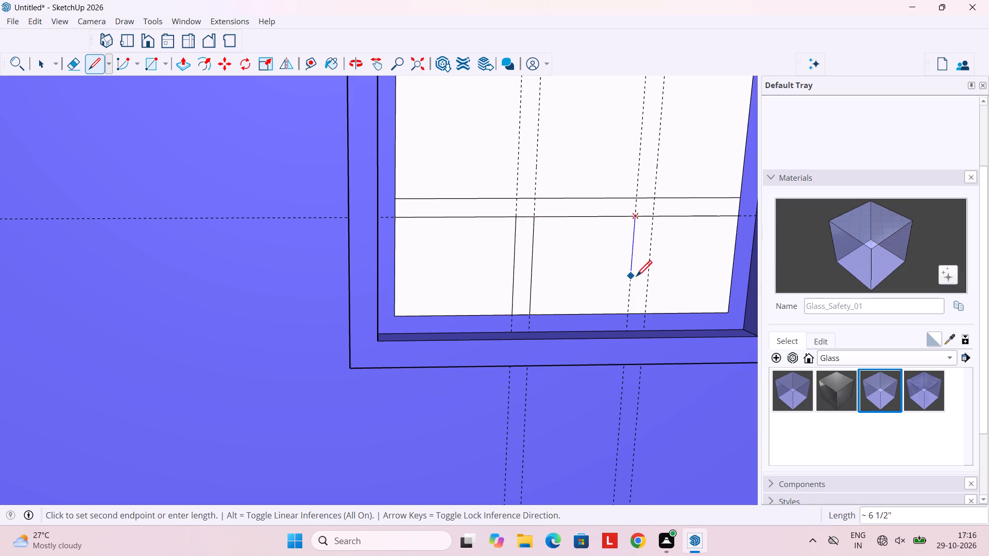
left_click(628, 308)
left_click(649, 313)
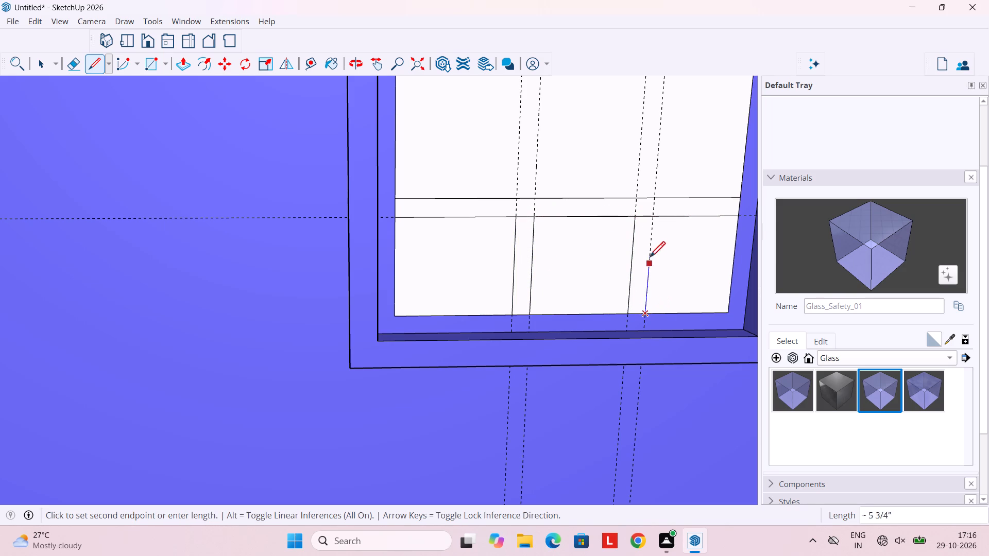
left_click(659, 219)
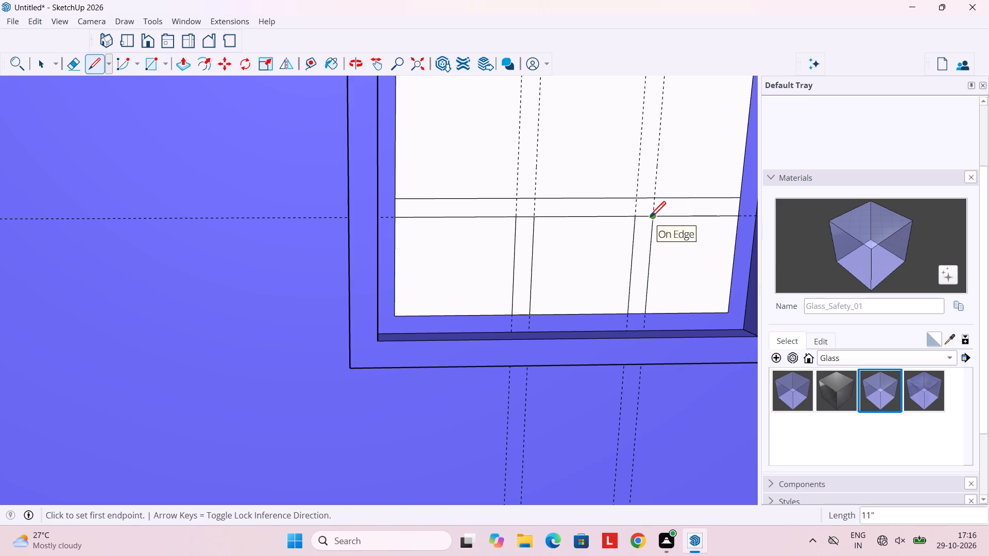
Draw four 1' 1" vertical mullion lines along the guides from the upper horizontal line to the opening's top edge.
scroll(514, 190, "down", 4)
left_click(515, 194)
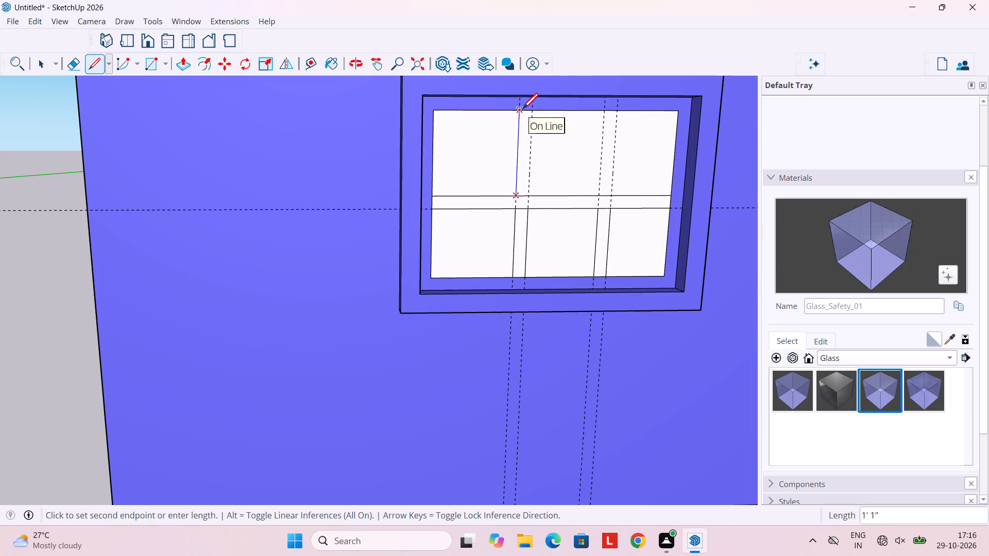
left_click(522, 111)
left_click(530, 197)
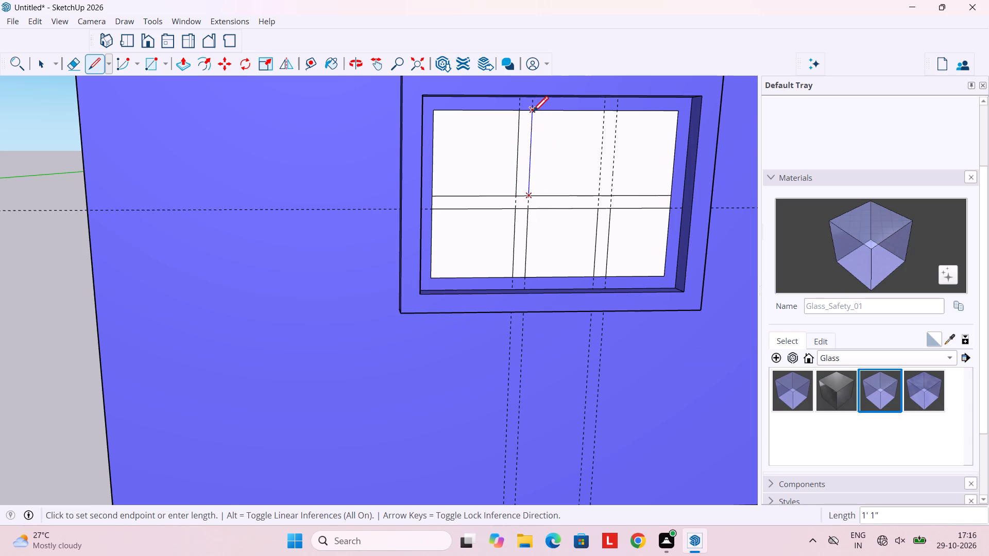
left_click(533, 114)
left_click(597, 197)
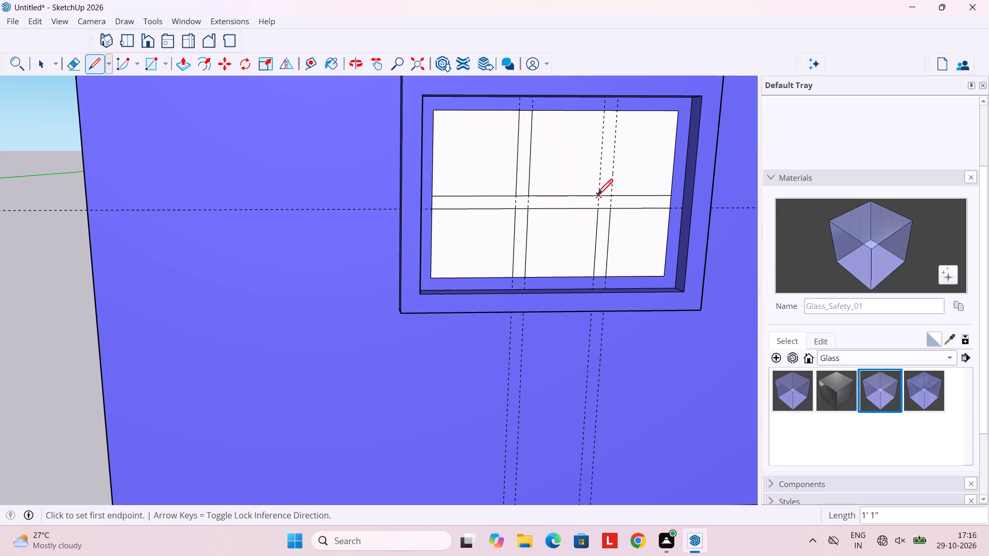
left_click(602, 115)
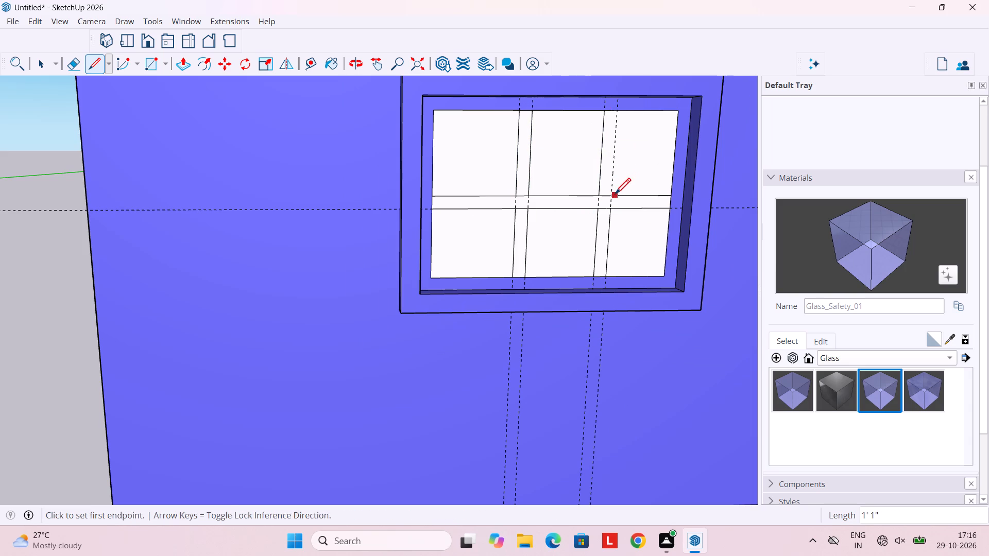
left_click(615, 196)
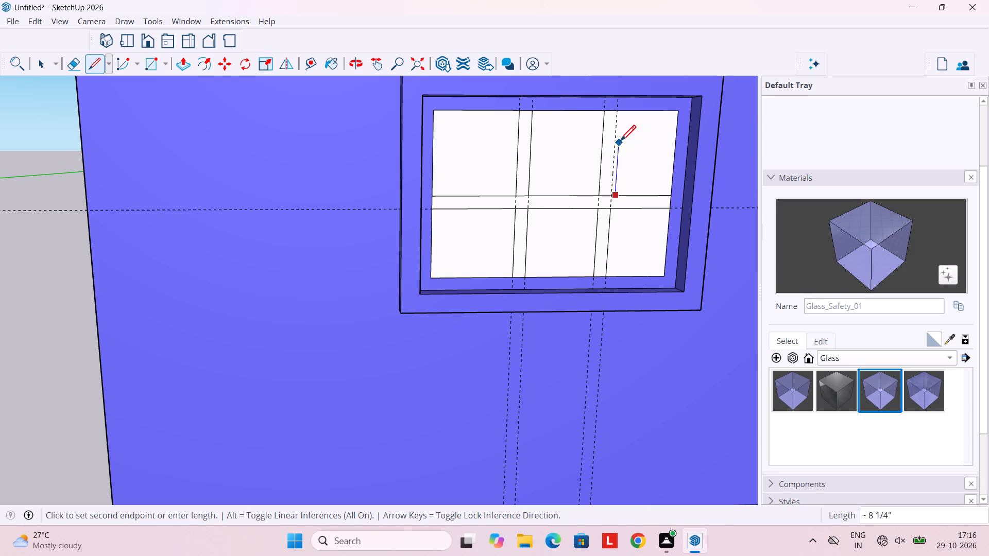
key("ctrl+z")
scroll(624, 166, "up", 2)
left_click(607, 202)
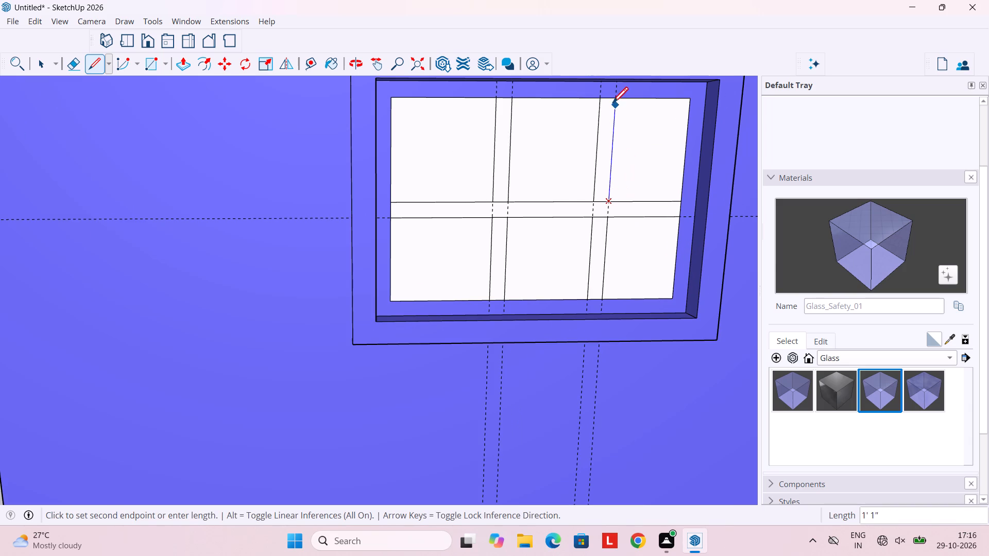
left_click(615, 100)
Paint all six window panes between the mullions with the Glass_Safety_01 material.
scroll(607, 170, "down", 4)
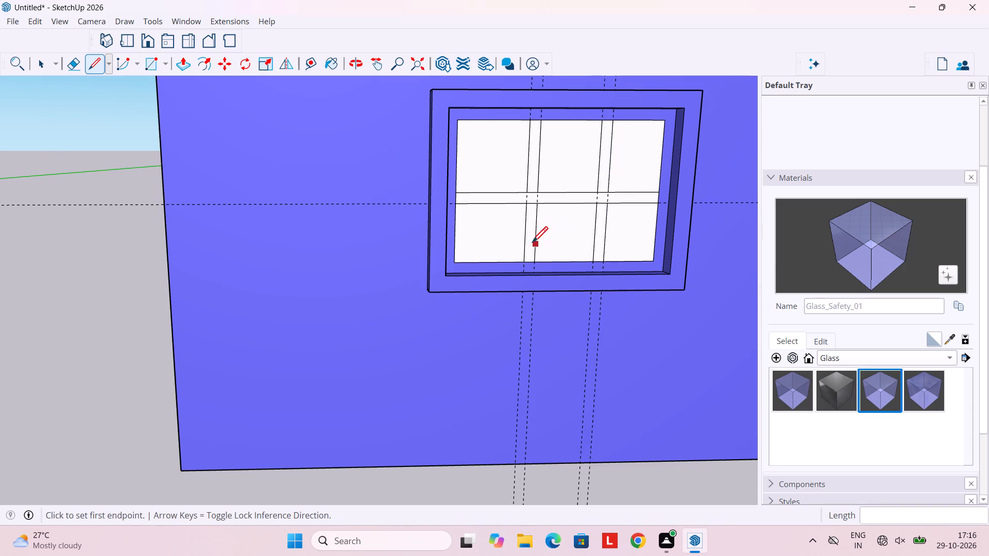
scroll(532, 244, "up", 2)
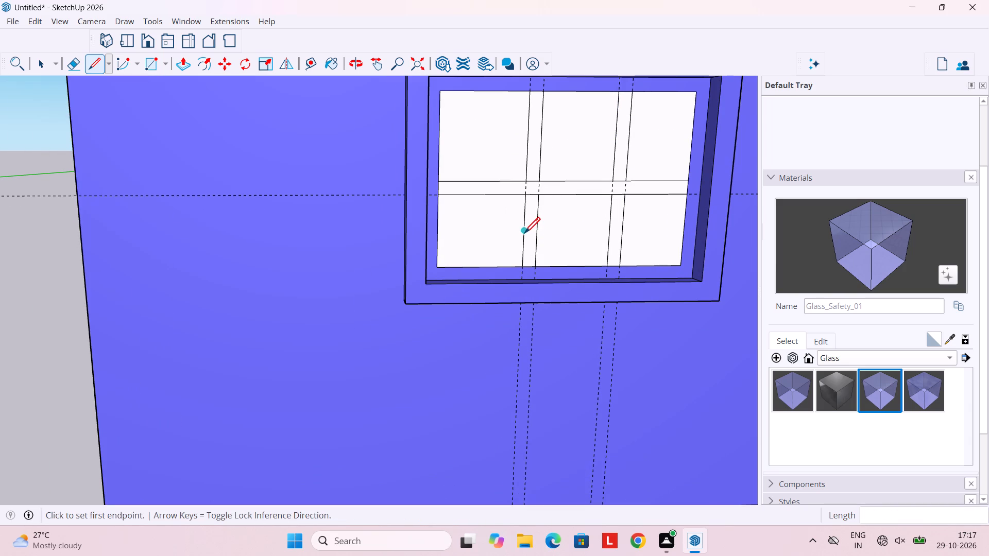
double_click(894, 391)
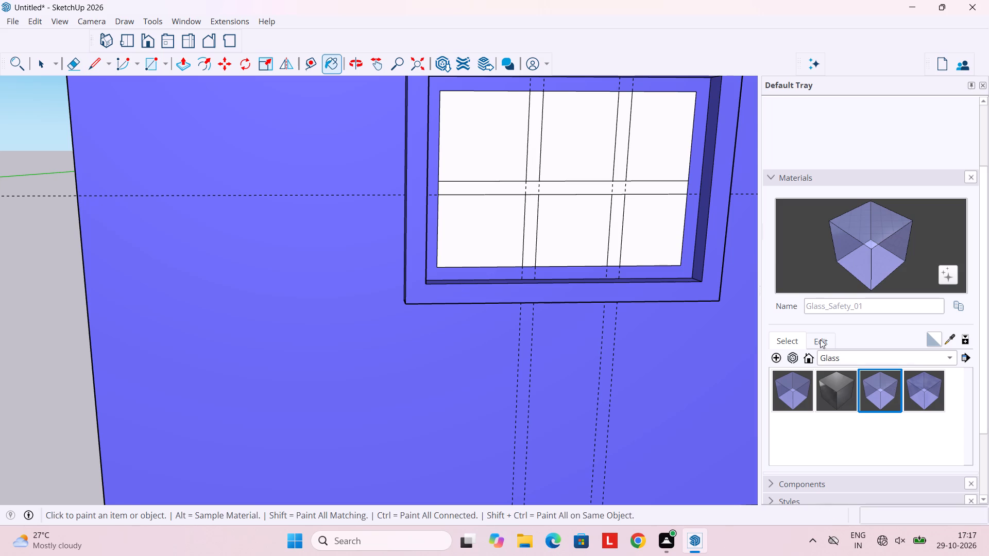
left_click(665, 152)
left_click(605, 154)
left_click(497, 146)
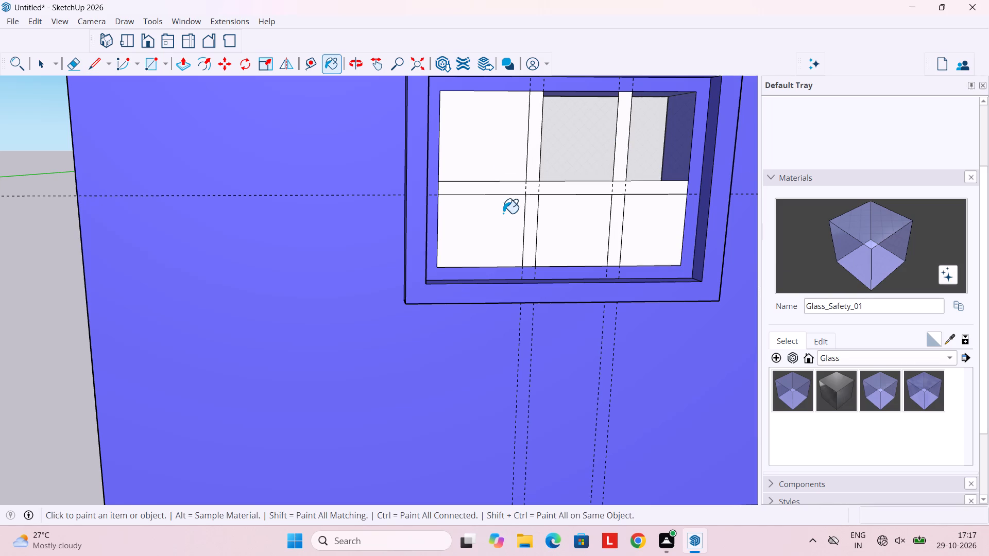
left_click(503, 215)
left_click(560, 218)
left_click(651, 228)
scroll(568, 215, "up", 4)
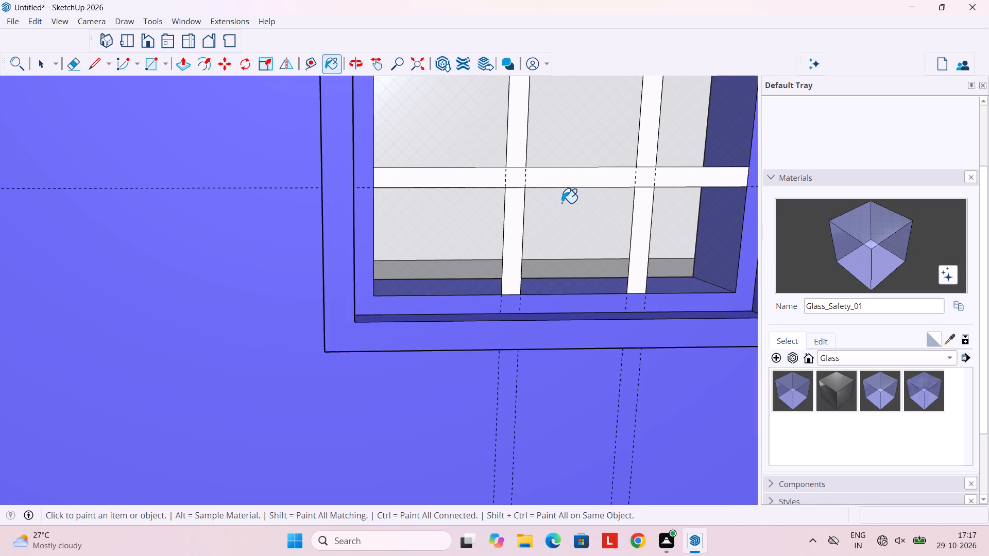
scroll(560, 203, "down", 5)
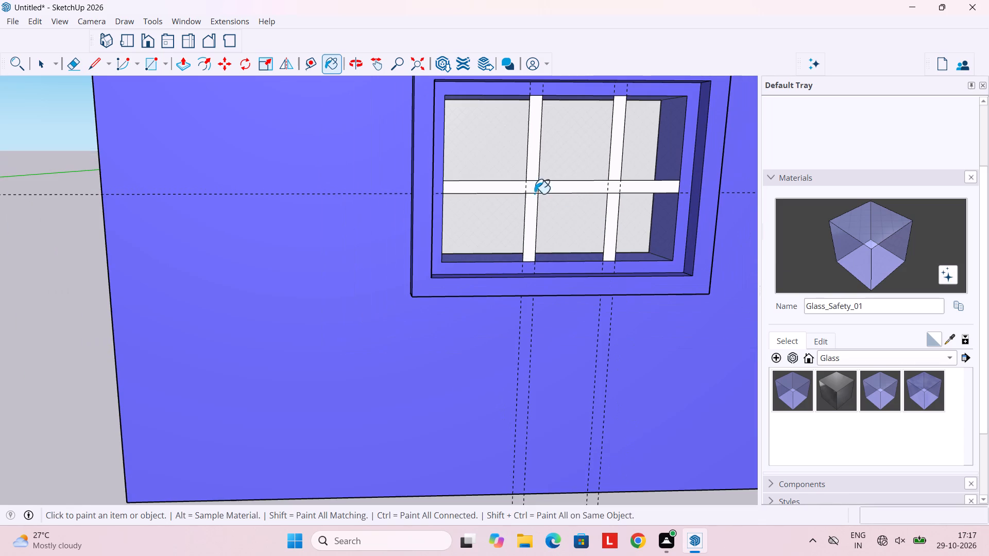
Delete all the construction guides from the model.
left_click(33, 25)
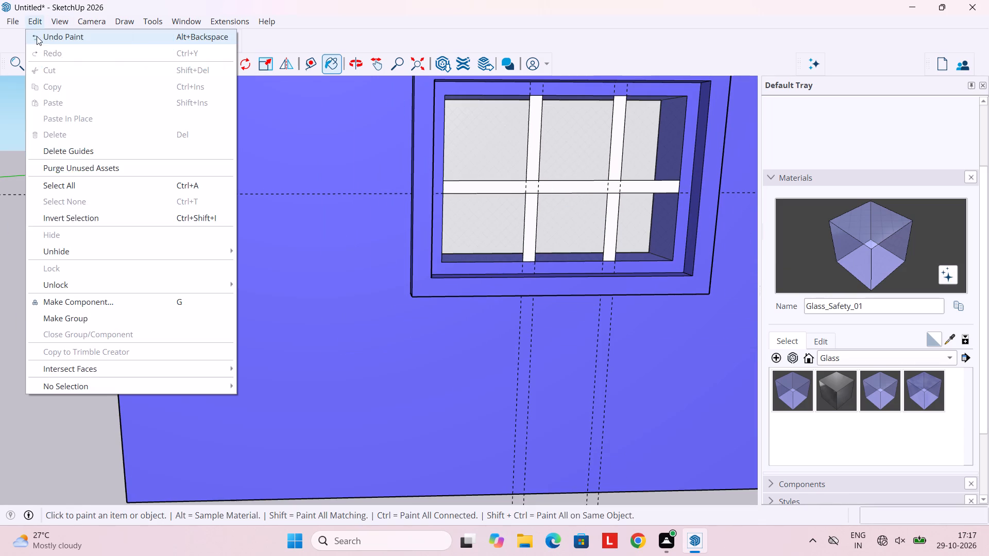
left_click(89, 147)
scroll(431, 207, "down", 4)
scroll(522, 218, "up", 3)
scroll(523, 218, "down", 4)
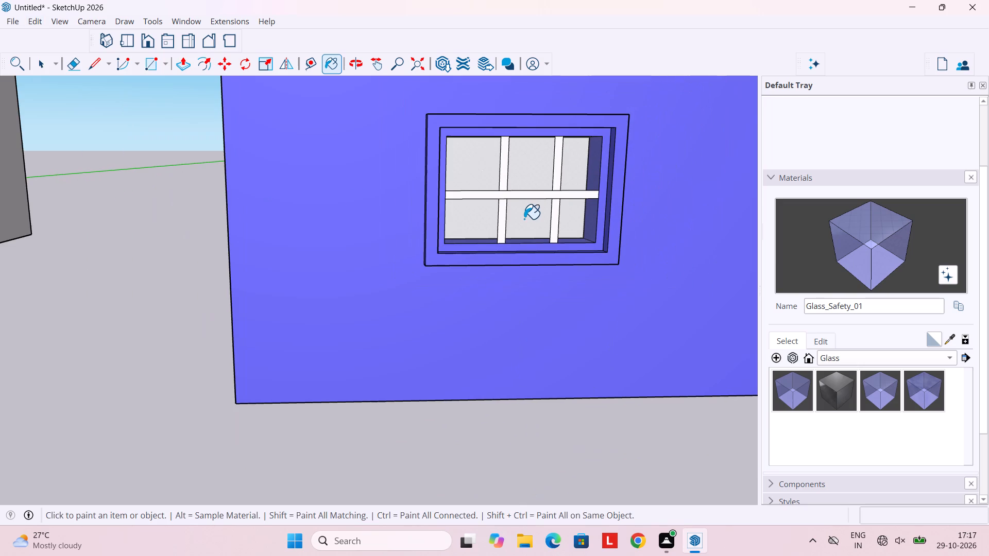
key("space")
Paint the window's outer frame with the in-model material Metal_06_1K.
scroll(526, 223, "down", 5)
middle_click_drag(532, 223, 399, 231)
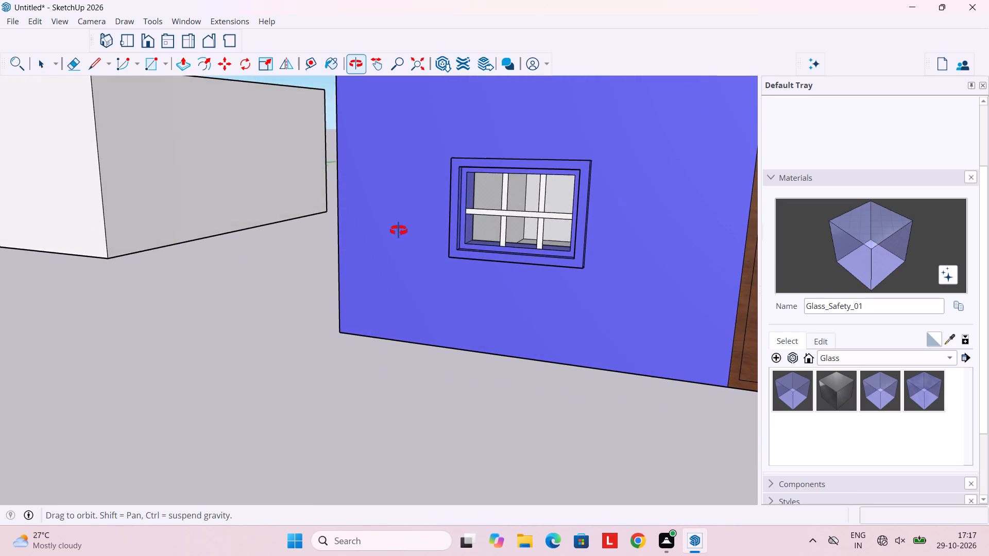
middle_click_drag(399, 231, 399, 230)
scroll(427, 212, "down", 4)
scroll(871, 343, "up", 2)
scroll(874, 356, "down", 3)
scroll(864, 332, "up", 1)
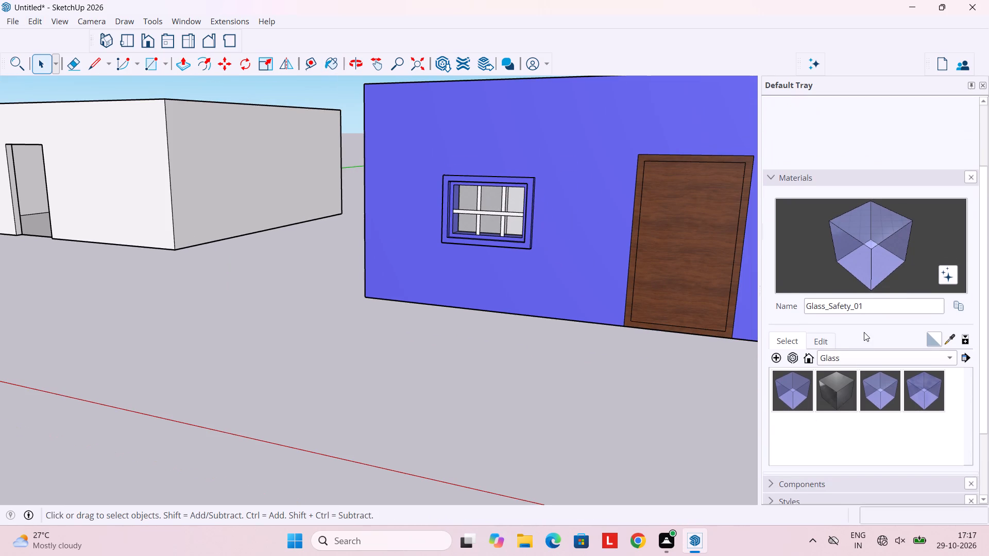
left_click(957, 308)
left_click(598, 2)
left_click(846, 175)
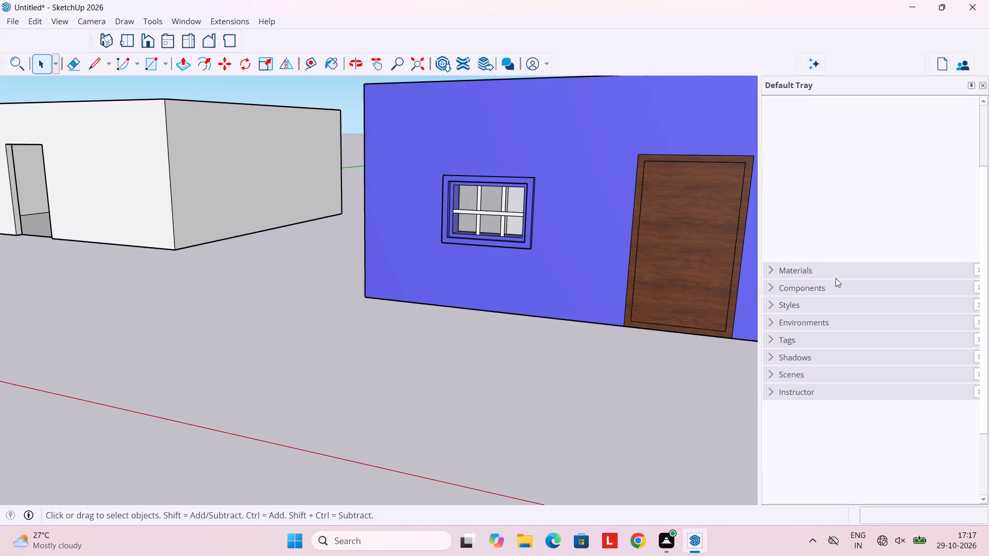
left_click(834, 269)
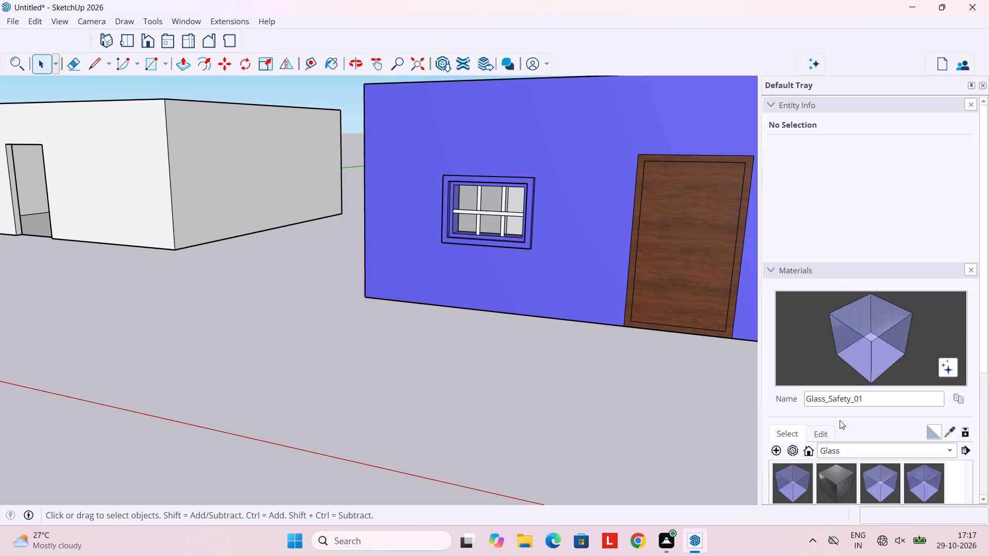
scroll(840, 420, "down", 4)
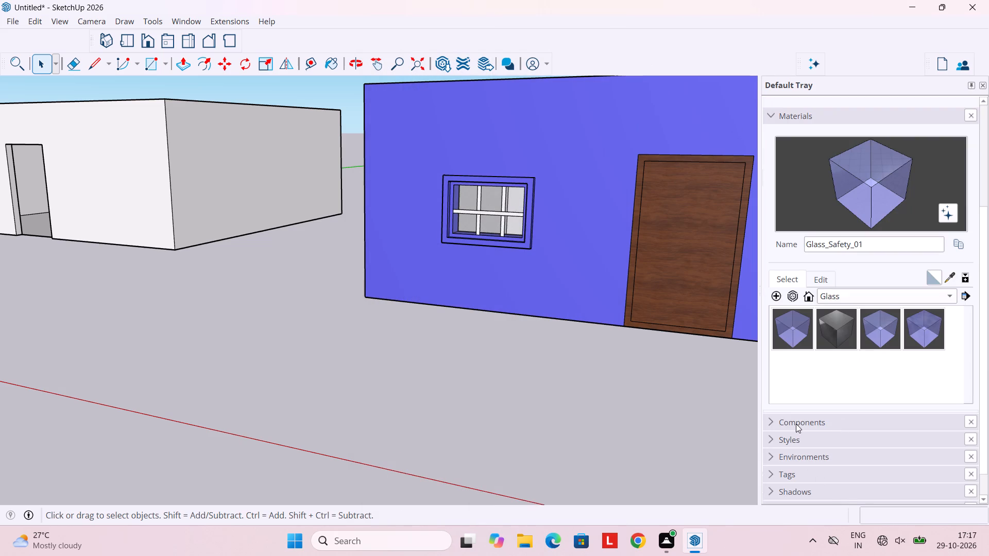
left_click(810, 297)
scroll(848, 352, "down", 2)
scroll(849, 354, "up", 2)
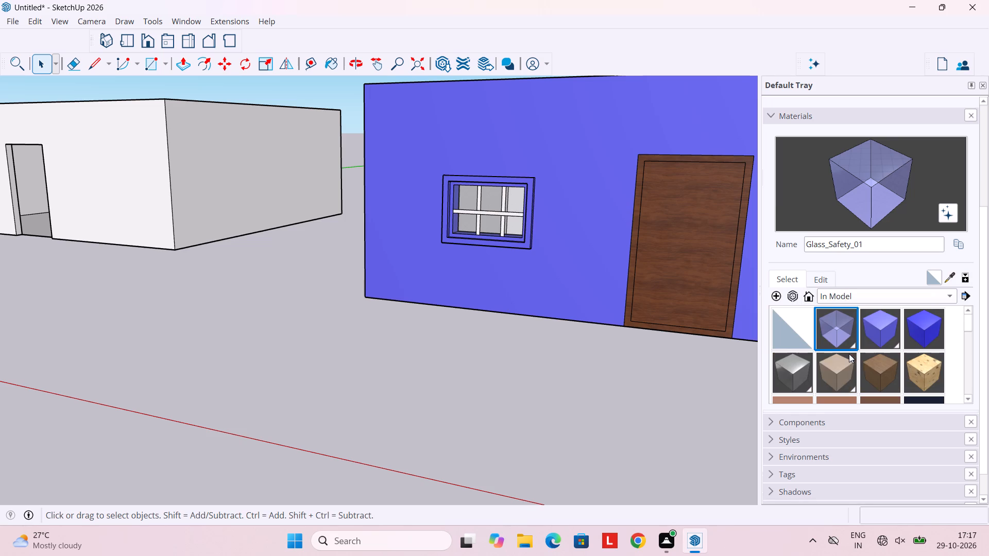
left_click(795, 369)
scroll(534, 262, "up", 5)
left_click(526, 216)
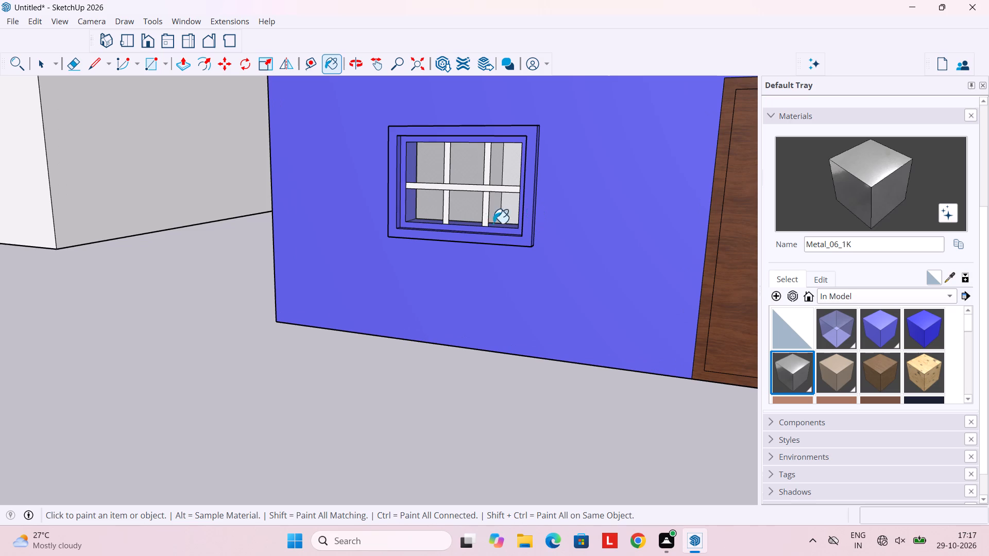
Paint the window's inner frame with the white in-model material Sree_Pearls_1.
middle_click_drag(466, 227, 593, 238)
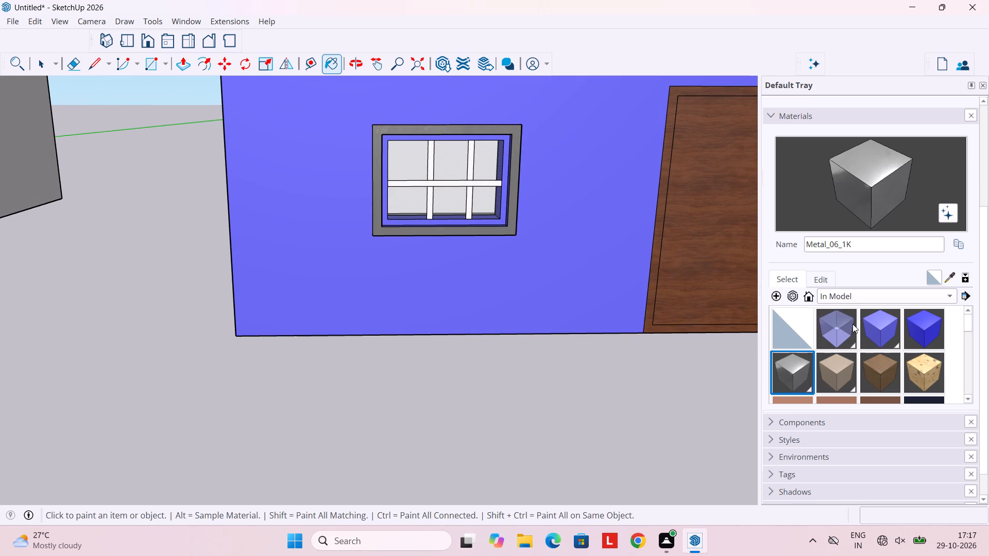
scroll(852, 324, "down", 8)
scroll(857, 346, "up", 4)
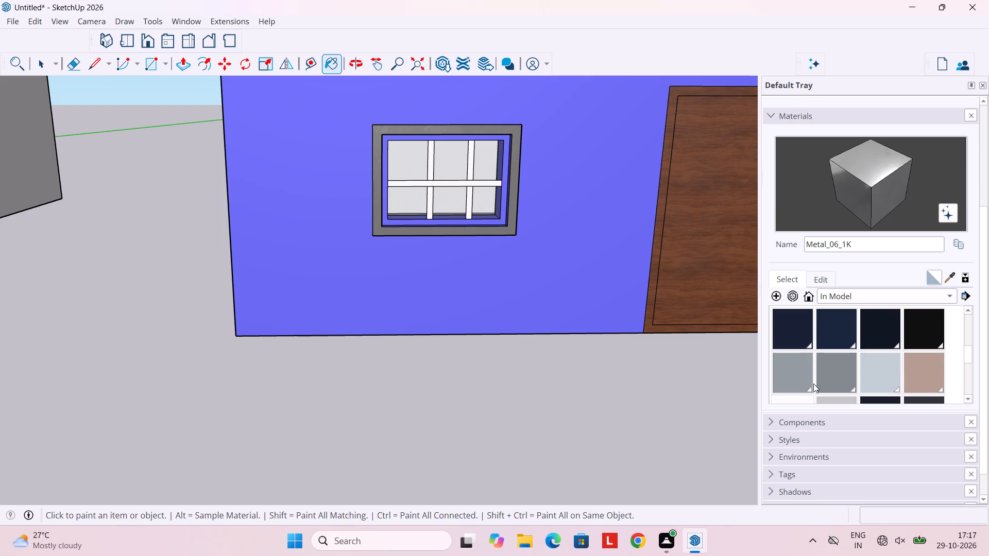
scroll(795, 392, "down", 1)
left_click(791, 377)
scroll(464, 161, "up", 2)
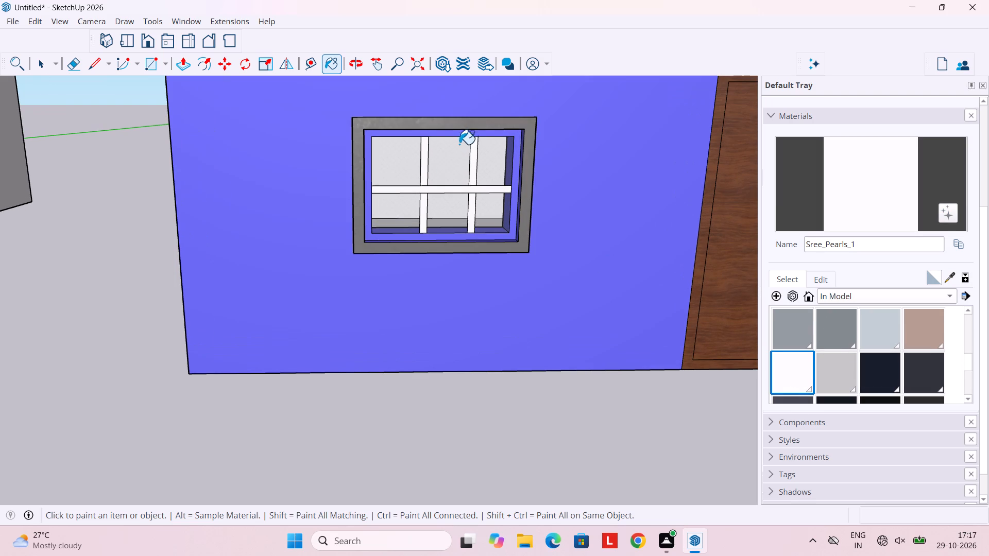
left_click(472, 132)
scroll(510, 227, "down", 3)
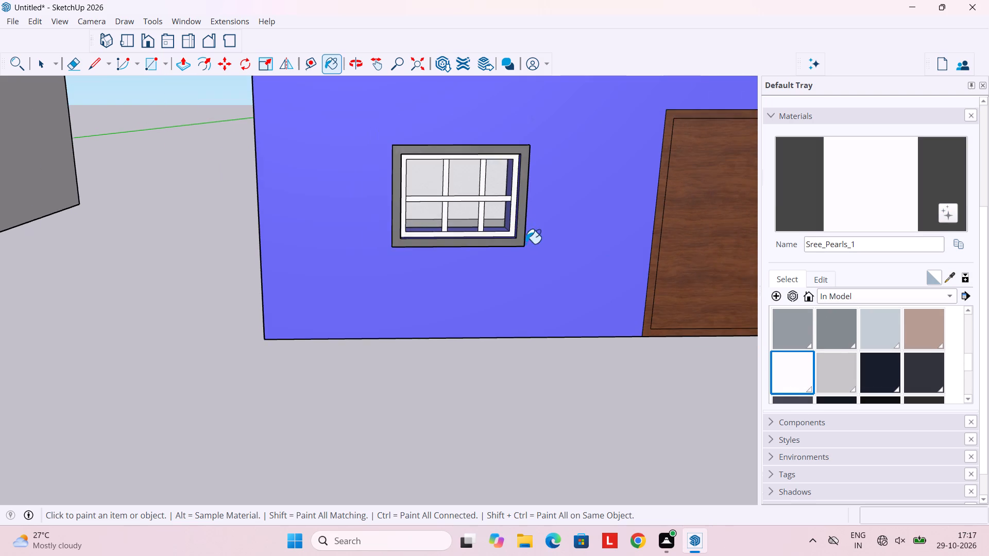
Erase the two vertical mullion segments below the horizontal mullion in the window left of the door.
scroll(525, 244, "down", 5)
middle_click_drag(594, 275, 545, 276)
scroll(554, 270, "down", 5)
middle_click_drag(633, 284, 596, 276)
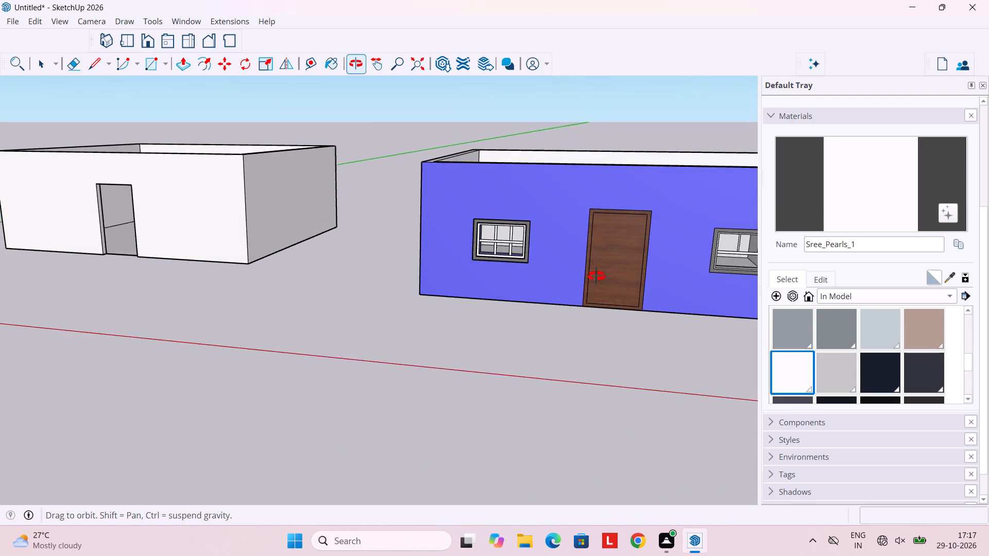
middle_click_drag(596, 276, 604, 269)
scroll(484, 263, "up", 9)
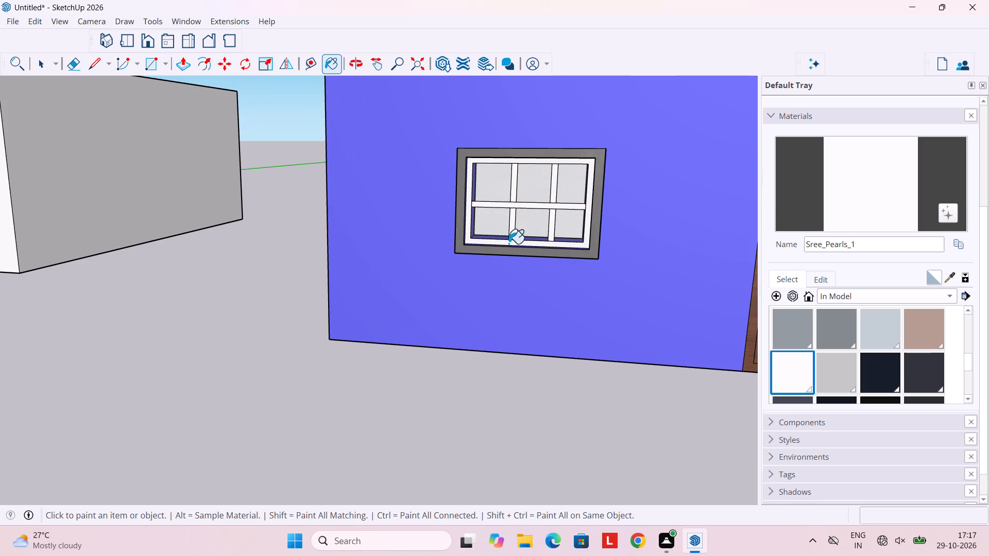
scroll(532, 225, "up", 7)
key("e")
scroll(485, 215, "up", 3)
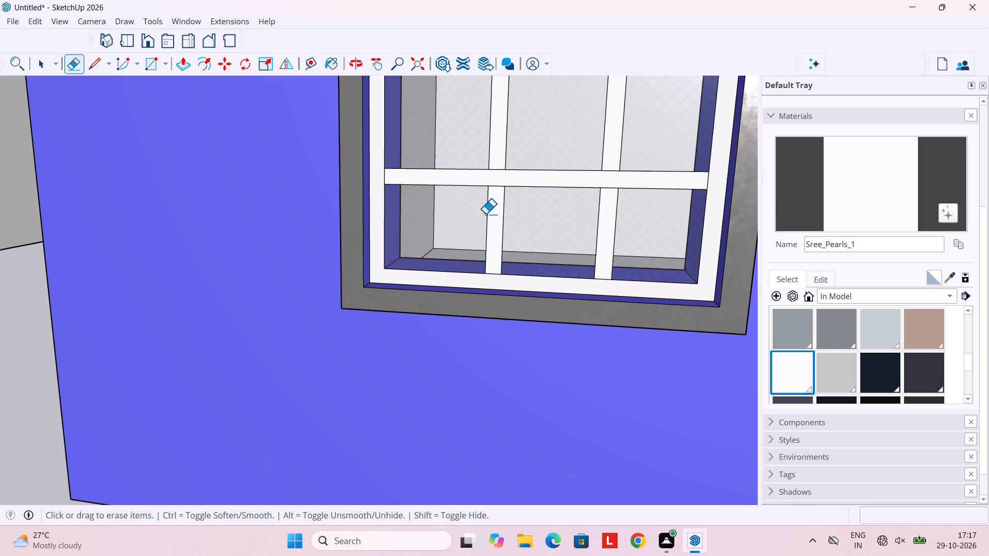
left_click(485, 214)
left_click(487, 215)
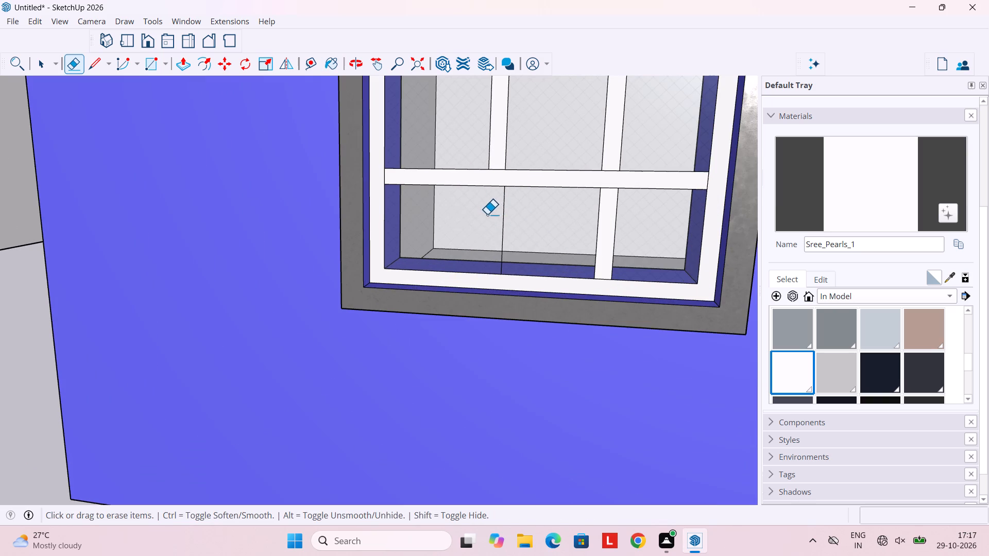
left_click(502, 216)
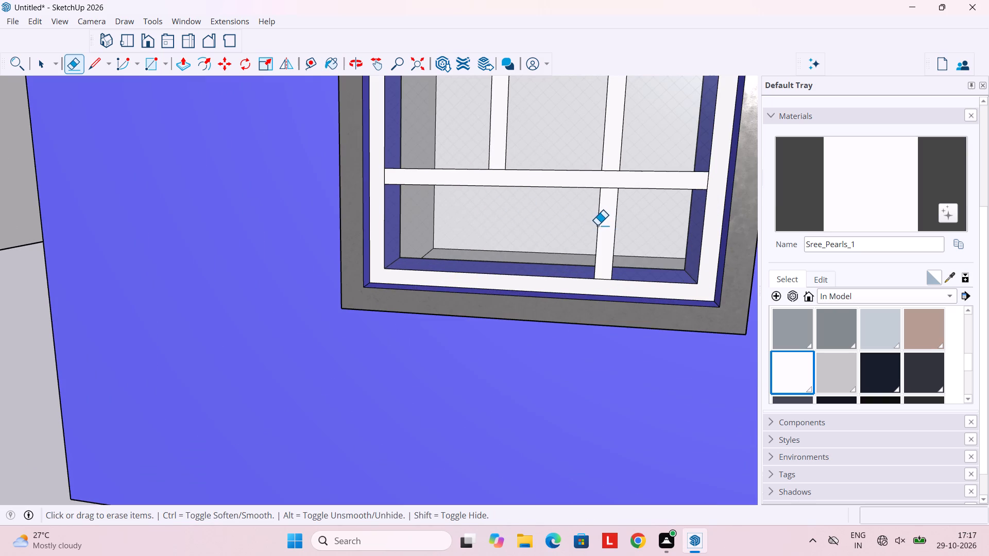
left_click(596, 225)
left_click(613, 229)
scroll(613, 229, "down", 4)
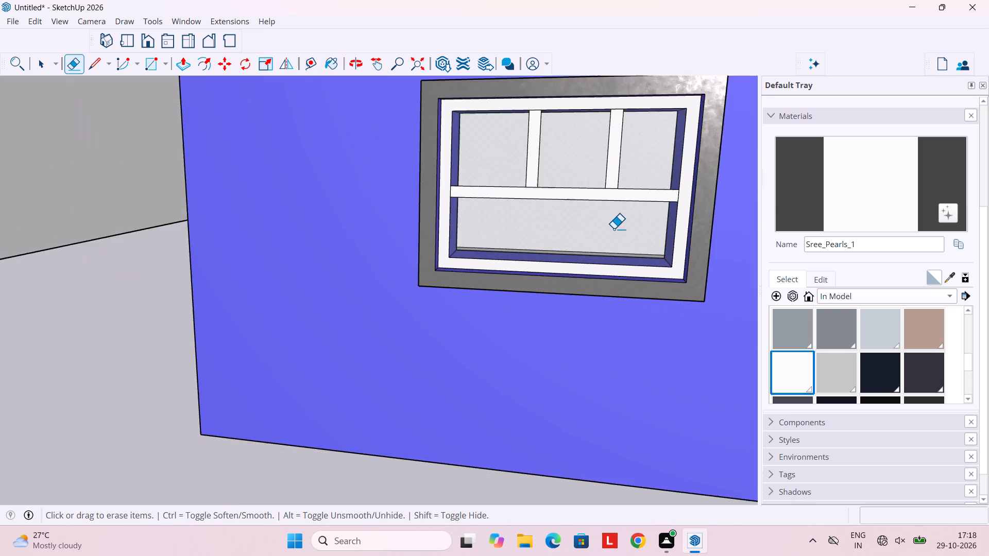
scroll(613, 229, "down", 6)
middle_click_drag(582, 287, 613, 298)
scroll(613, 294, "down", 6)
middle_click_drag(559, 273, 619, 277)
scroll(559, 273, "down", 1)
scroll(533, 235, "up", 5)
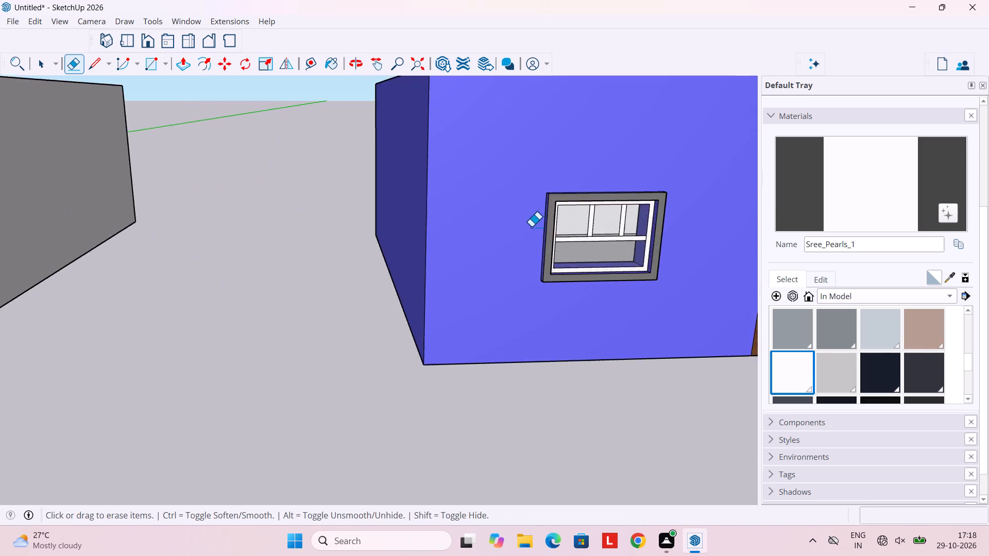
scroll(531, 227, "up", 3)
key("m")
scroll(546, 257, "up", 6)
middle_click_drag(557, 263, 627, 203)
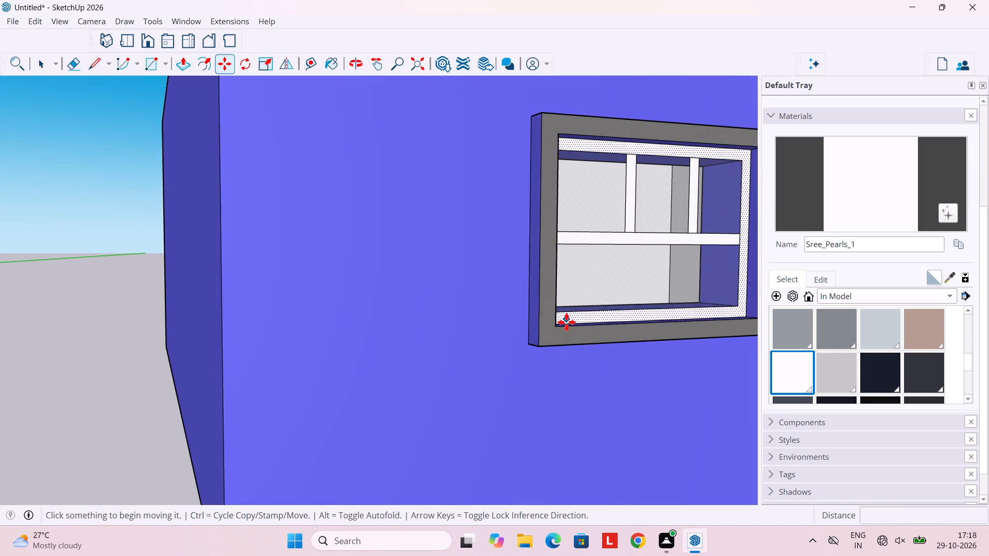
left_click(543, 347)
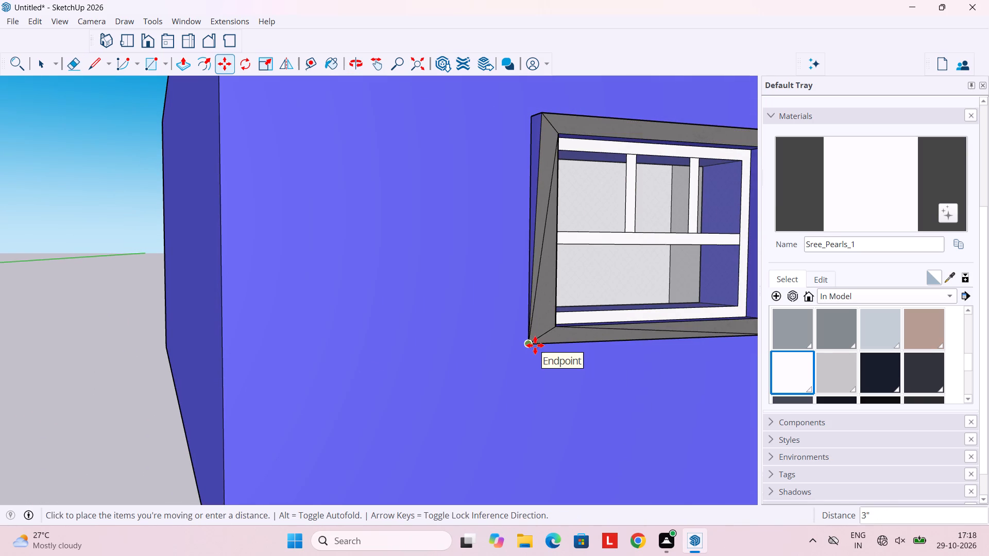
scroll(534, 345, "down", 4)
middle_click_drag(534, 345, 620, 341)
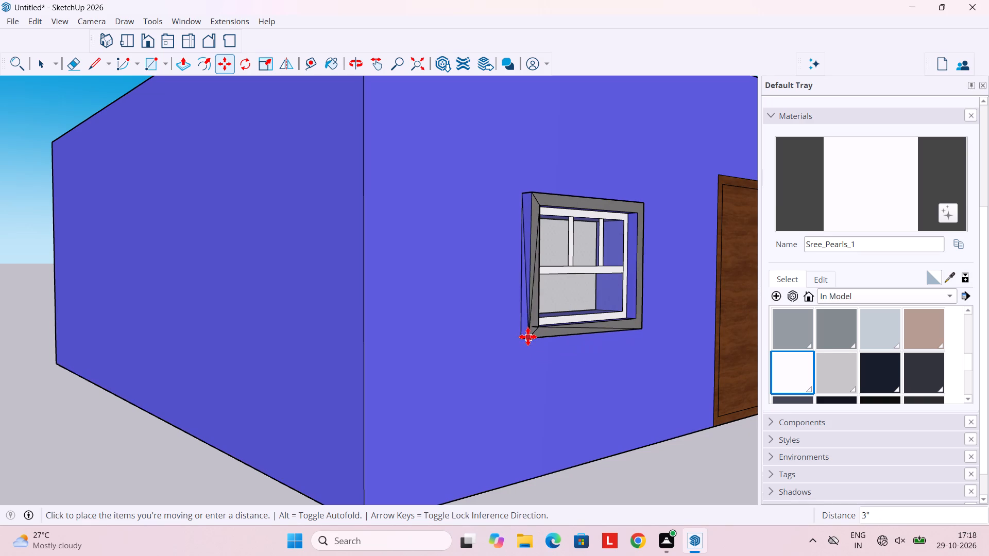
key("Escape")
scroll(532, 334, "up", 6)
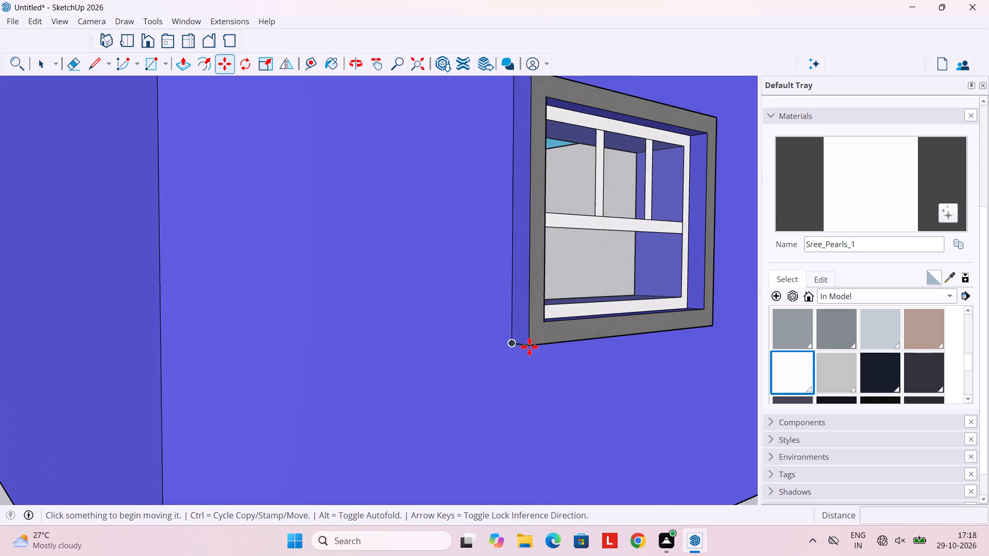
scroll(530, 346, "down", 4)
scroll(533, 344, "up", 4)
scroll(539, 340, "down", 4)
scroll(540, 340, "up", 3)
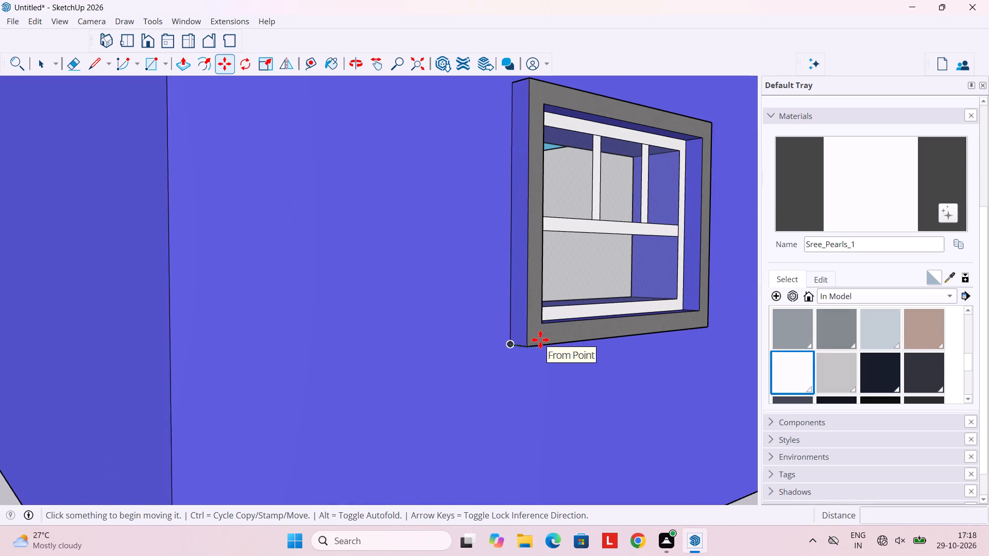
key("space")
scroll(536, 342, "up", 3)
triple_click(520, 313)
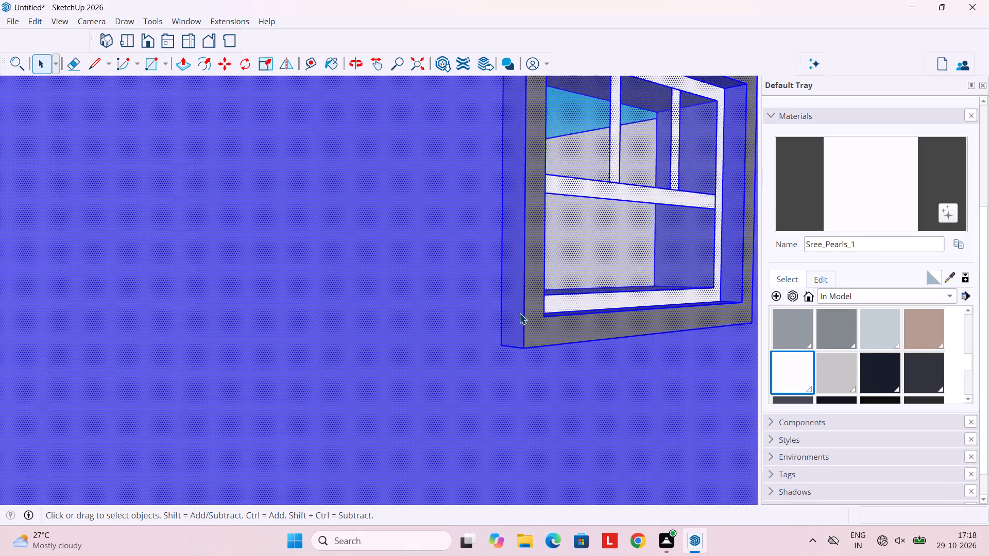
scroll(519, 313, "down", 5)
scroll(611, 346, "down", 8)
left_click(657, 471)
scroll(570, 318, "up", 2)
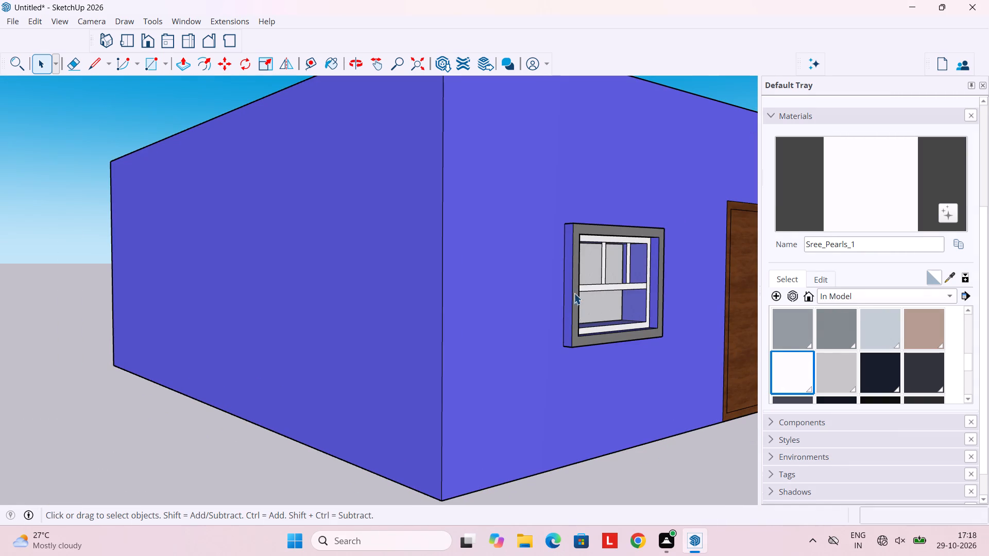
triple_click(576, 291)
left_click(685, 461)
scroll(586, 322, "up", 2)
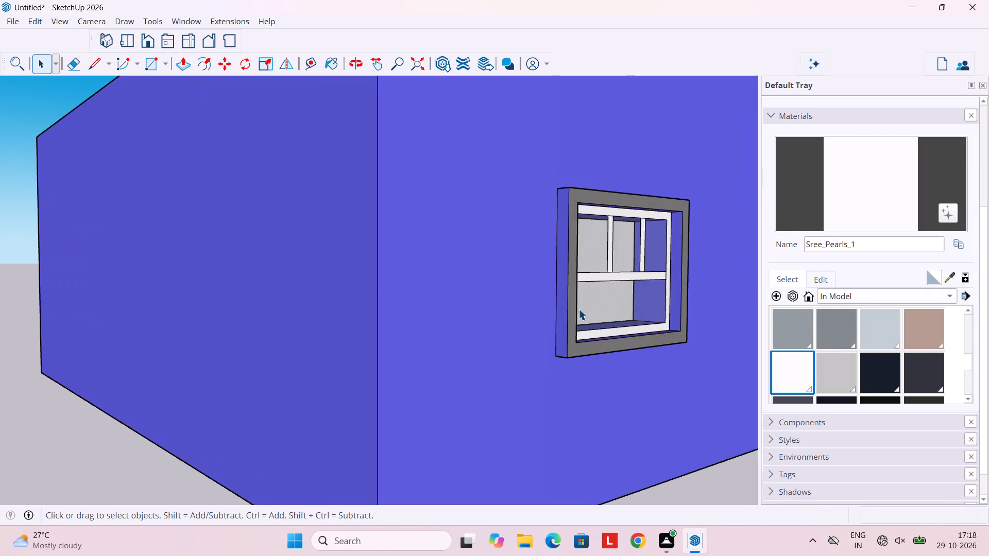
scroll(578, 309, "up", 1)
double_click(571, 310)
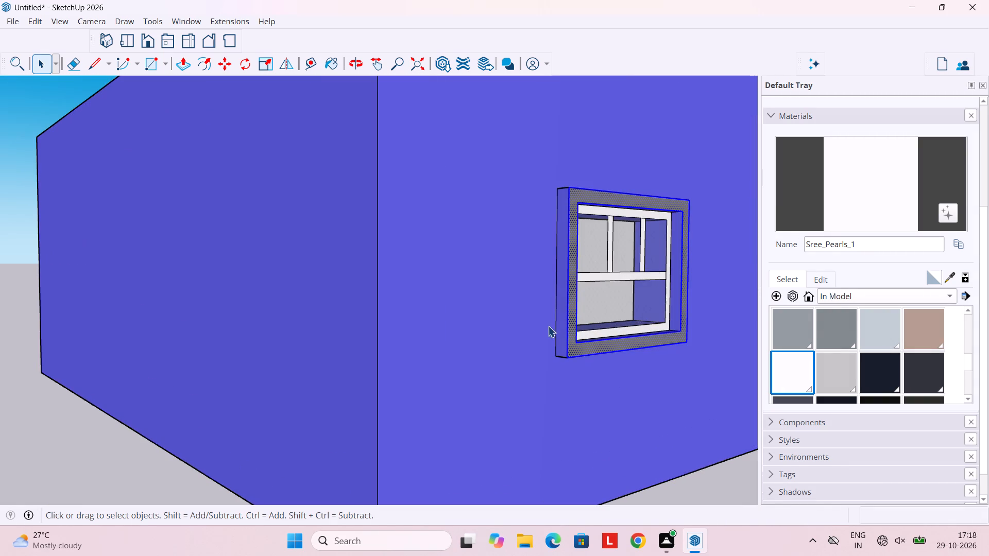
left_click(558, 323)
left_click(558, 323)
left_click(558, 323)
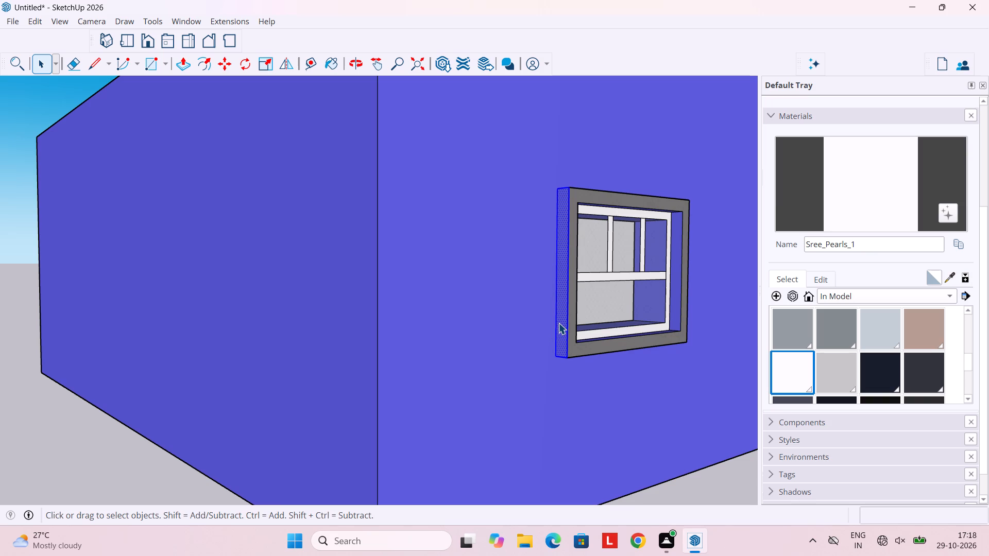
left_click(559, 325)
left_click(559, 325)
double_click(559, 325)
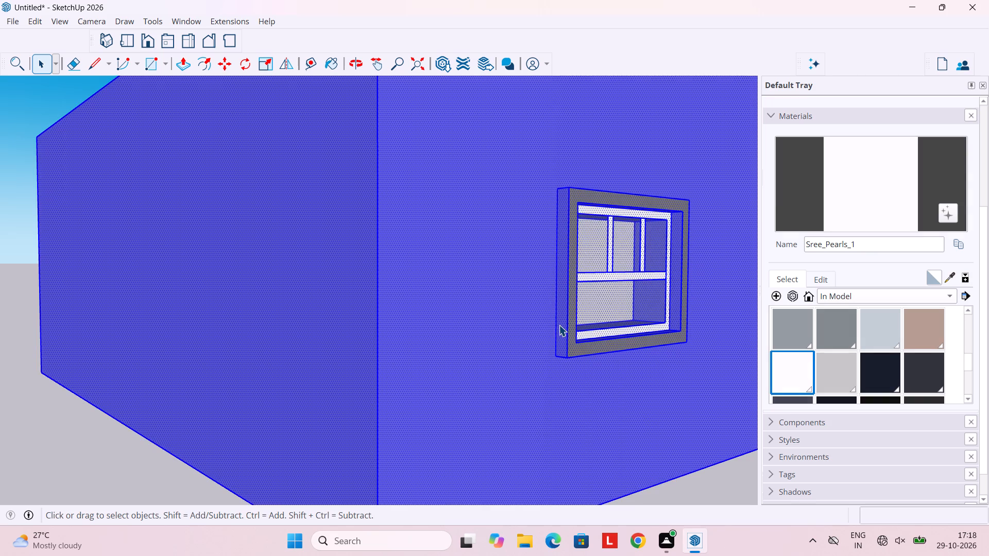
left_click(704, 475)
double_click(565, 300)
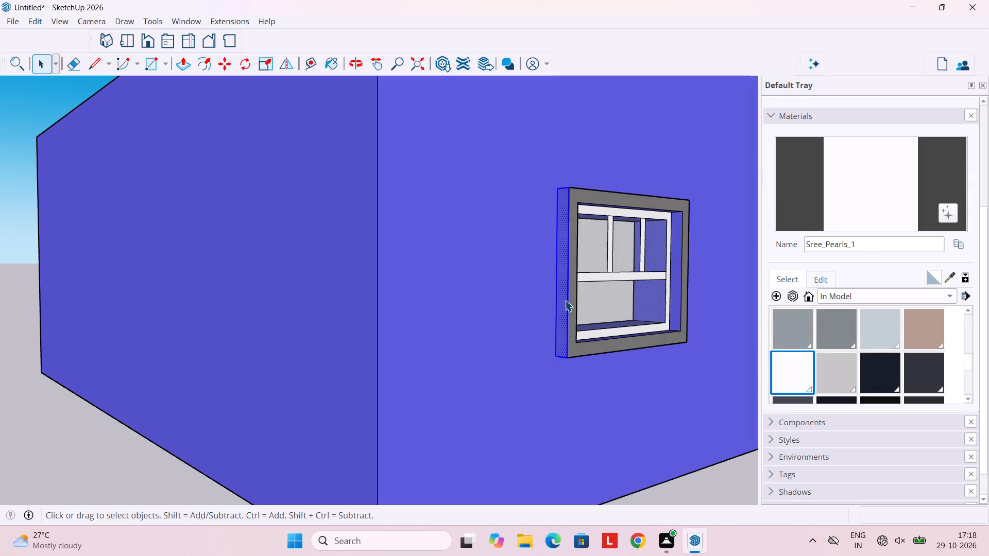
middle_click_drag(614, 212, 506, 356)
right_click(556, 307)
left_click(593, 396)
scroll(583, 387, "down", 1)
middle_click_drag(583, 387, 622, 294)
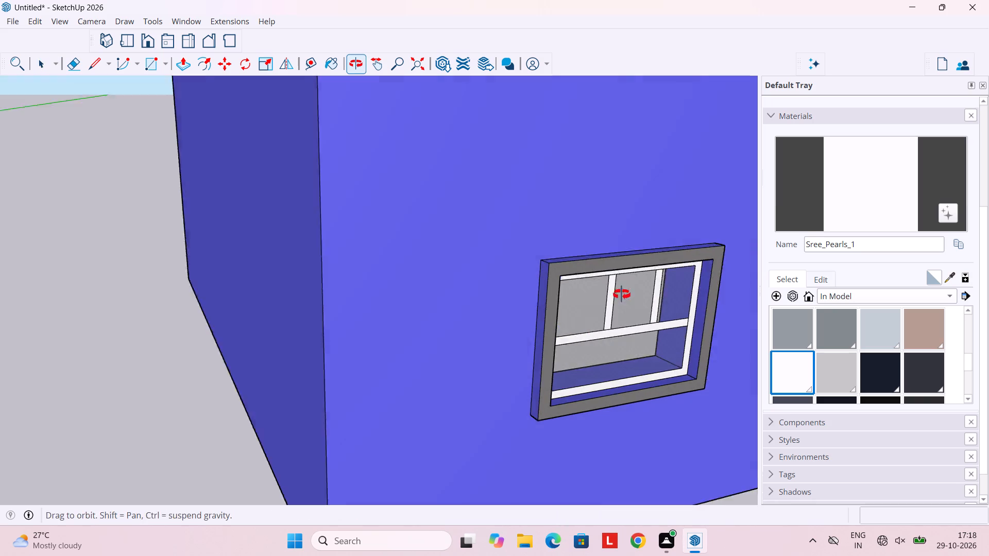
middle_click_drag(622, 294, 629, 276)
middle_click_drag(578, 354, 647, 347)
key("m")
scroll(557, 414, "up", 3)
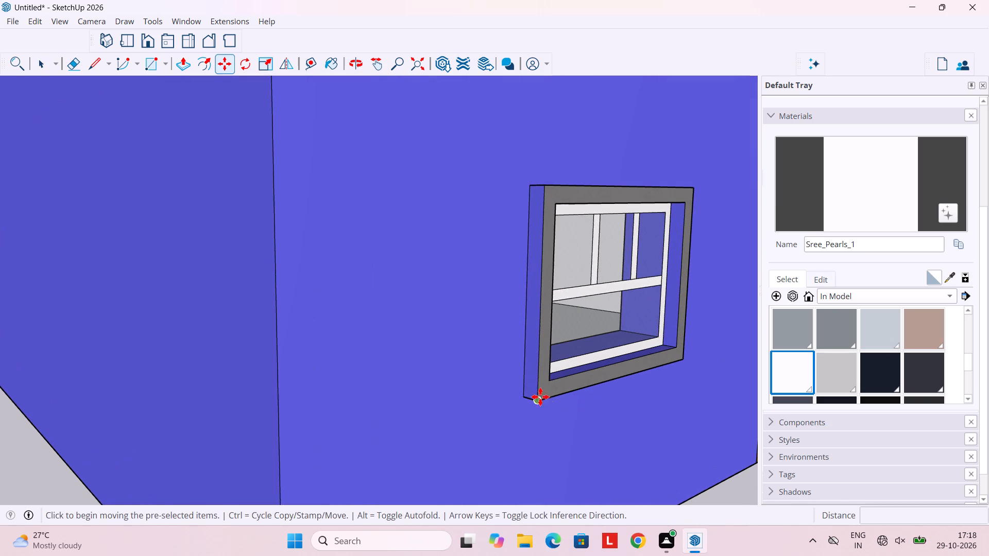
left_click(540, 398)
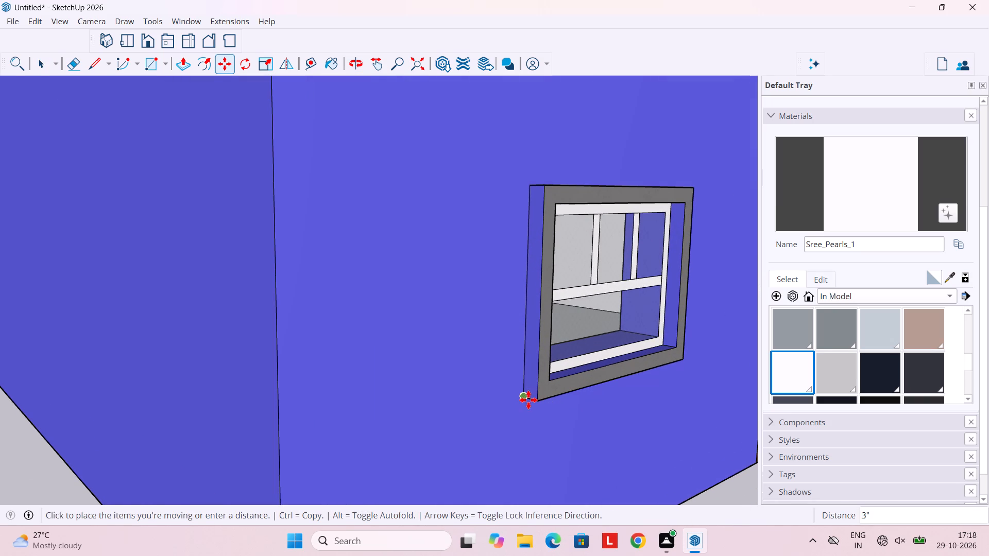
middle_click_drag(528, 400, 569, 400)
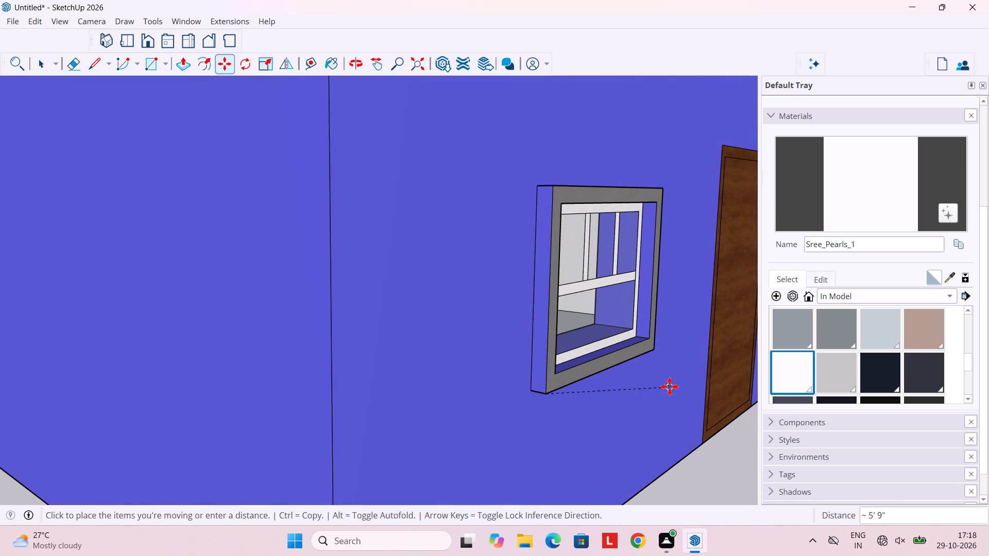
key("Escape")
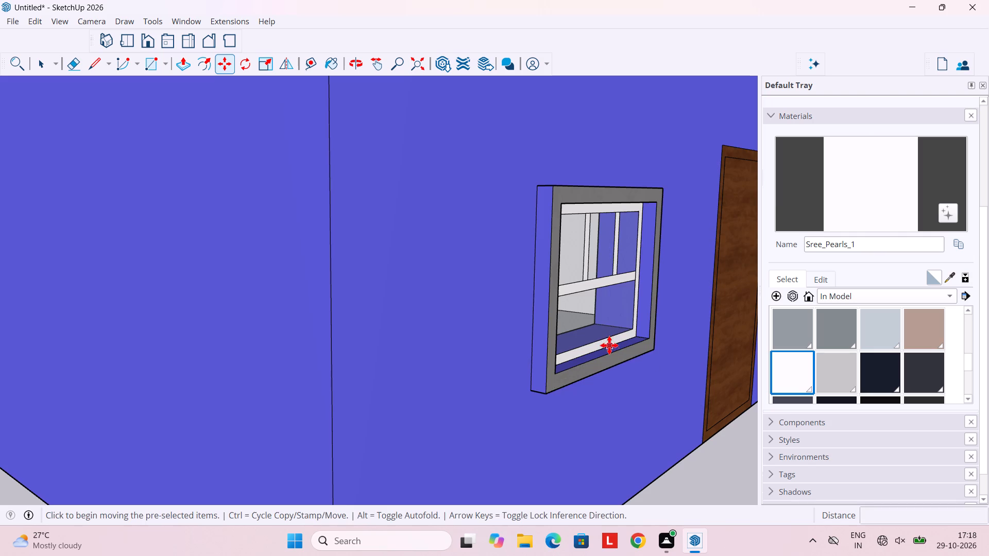
Group the front face of the window's outer frame together with its bounding edges.
scroll(627, 362, "down", 4)
scroll(627, 362, "up", 6)
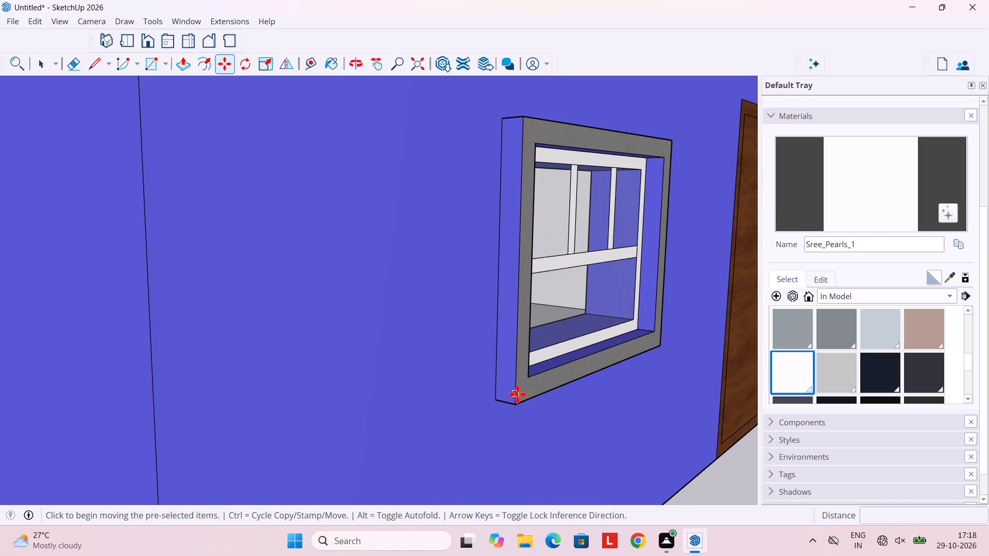
scroll(518, 393, "up", 1)
scroll(517, 389, "down", 3)
key("space")
scroll(515, 389, "up", 6)
left_click(510, 397)
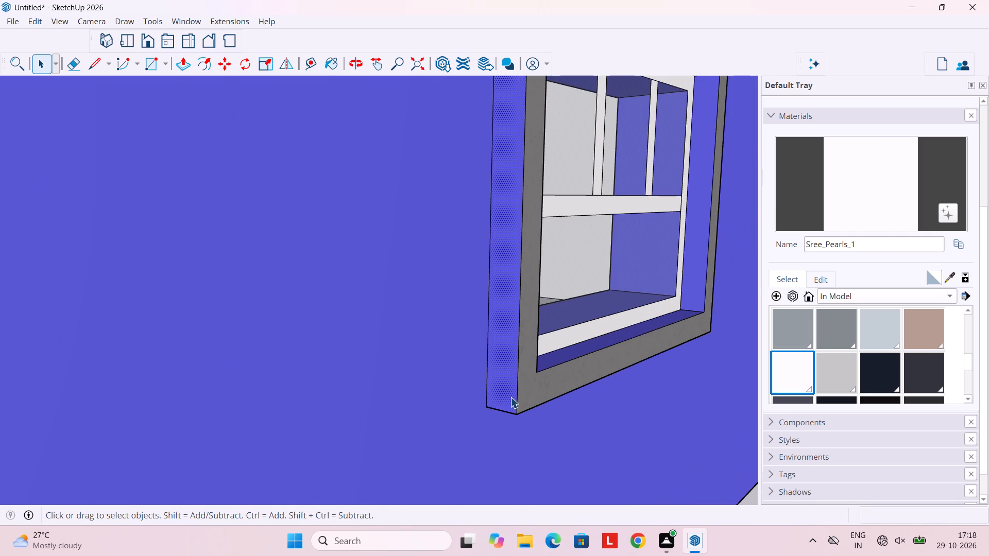
scroll(610, 359, "down", 4)
middle_click_drag(579, 382, 524, 449)
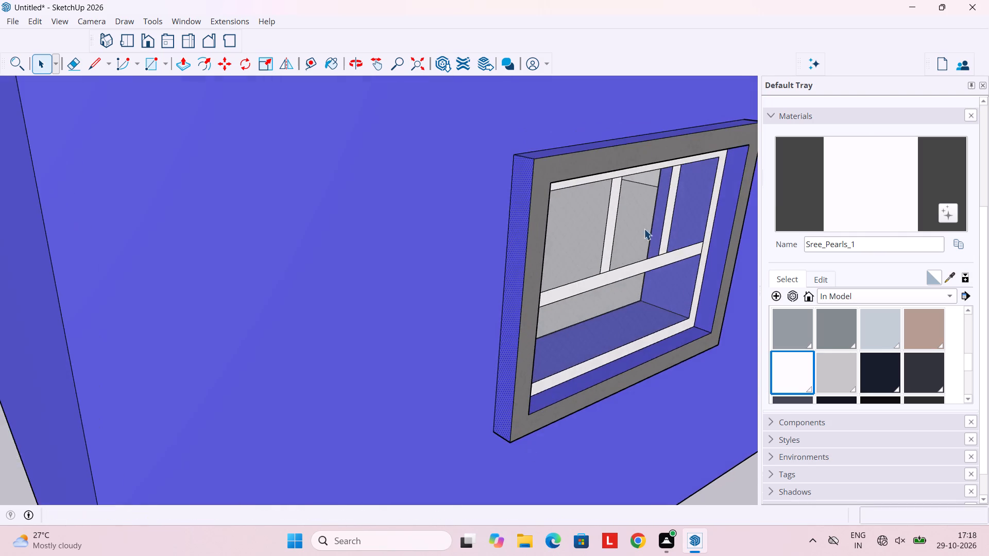
middle_click_drag(635, 140, 536, 333)
scroll(545, 340, "up", 3)
scroll(545, 338, "down", 6)
middle_click_drag(569, 331, 520, 227)
scroll(533, 270, "down", 4)
middle_click_drag(537, 298, 651, 234)
double_click(570, 238)
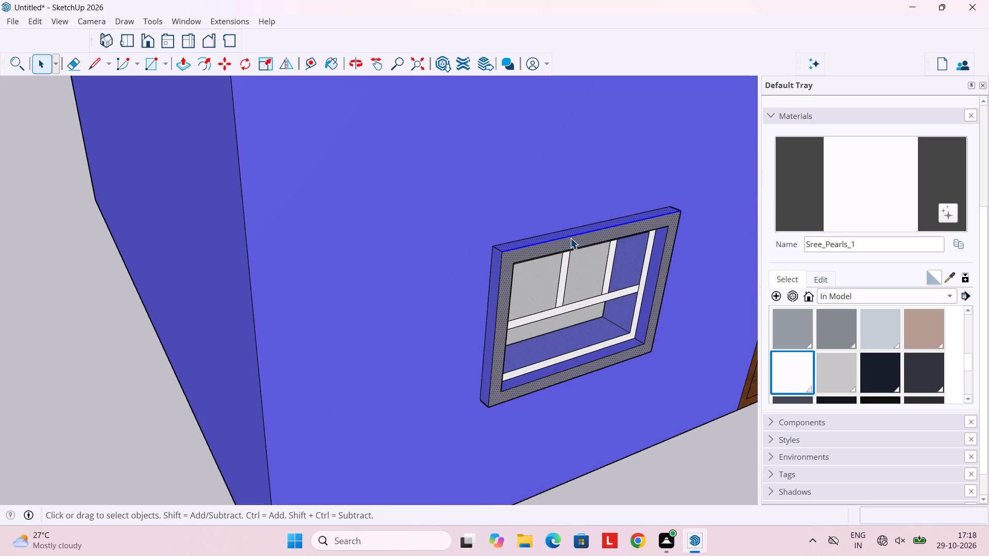
middle_click_drag(518, 301, 569, 234)
scroll(468, 323, "up", 10)
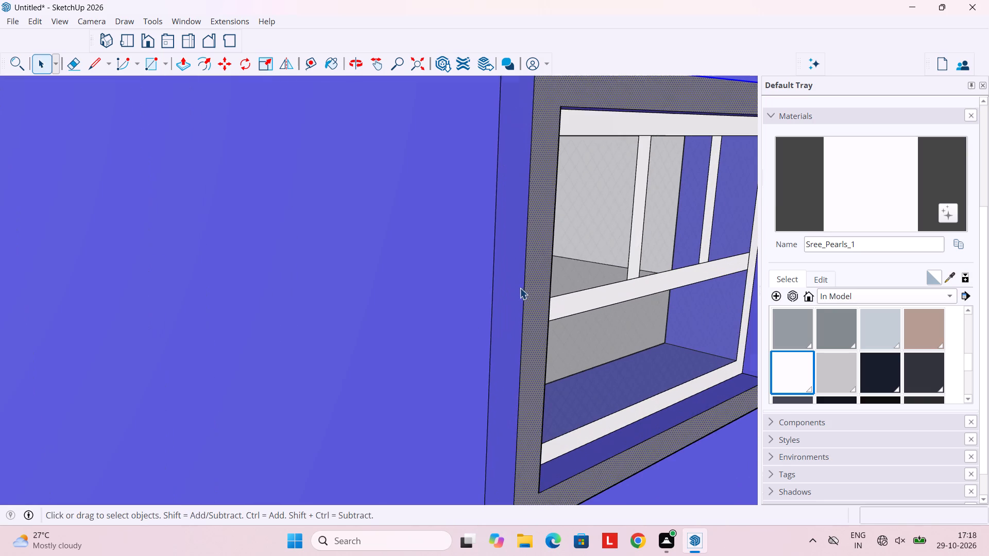
right_click(528, 281)
left_click(588, 118)
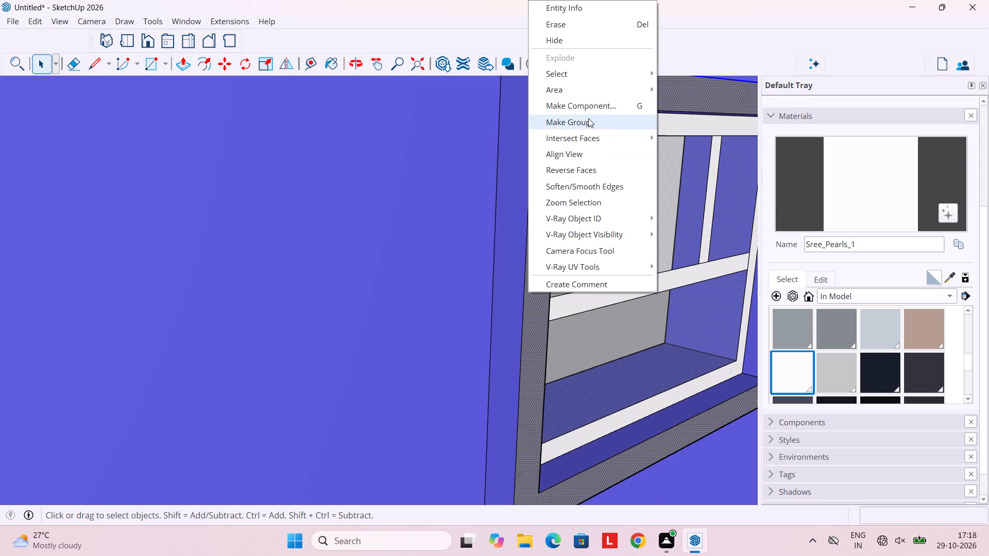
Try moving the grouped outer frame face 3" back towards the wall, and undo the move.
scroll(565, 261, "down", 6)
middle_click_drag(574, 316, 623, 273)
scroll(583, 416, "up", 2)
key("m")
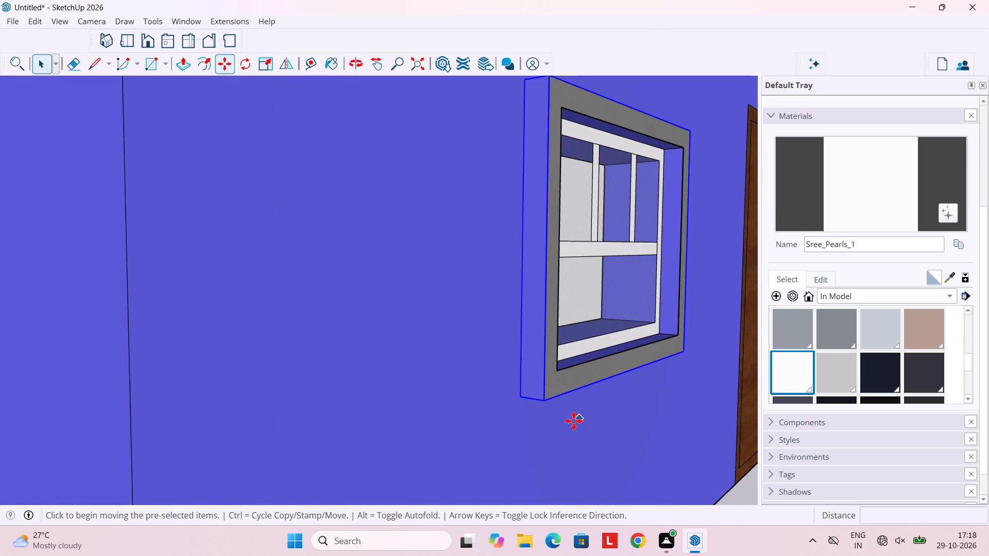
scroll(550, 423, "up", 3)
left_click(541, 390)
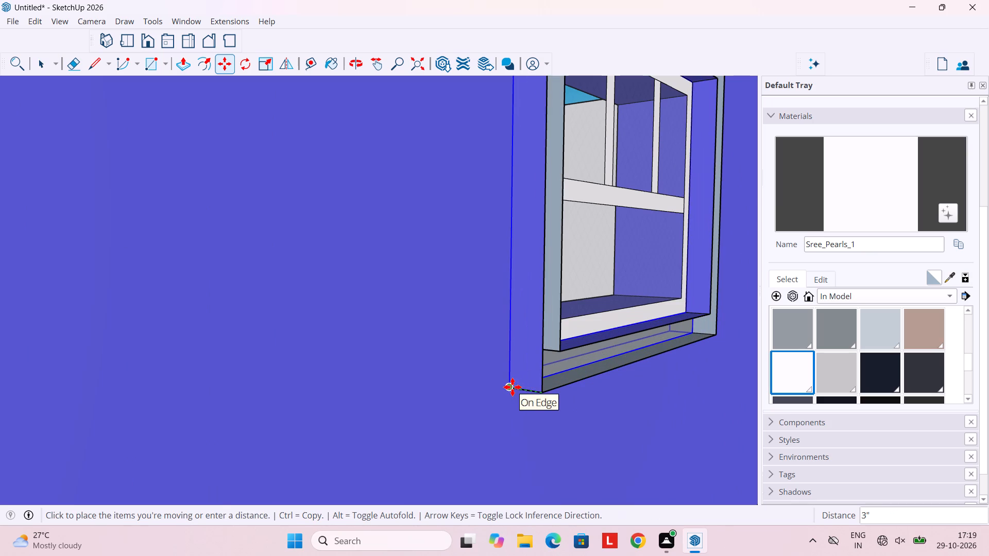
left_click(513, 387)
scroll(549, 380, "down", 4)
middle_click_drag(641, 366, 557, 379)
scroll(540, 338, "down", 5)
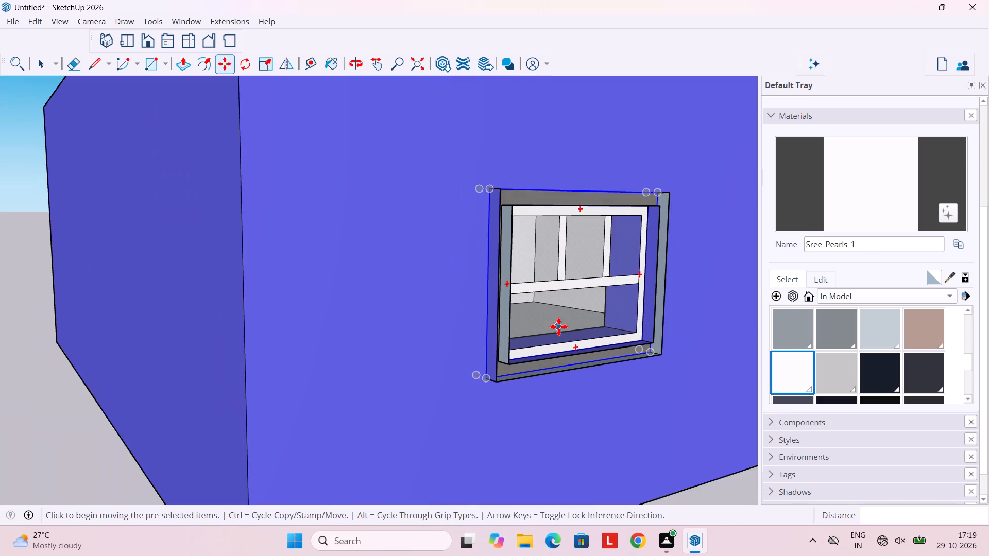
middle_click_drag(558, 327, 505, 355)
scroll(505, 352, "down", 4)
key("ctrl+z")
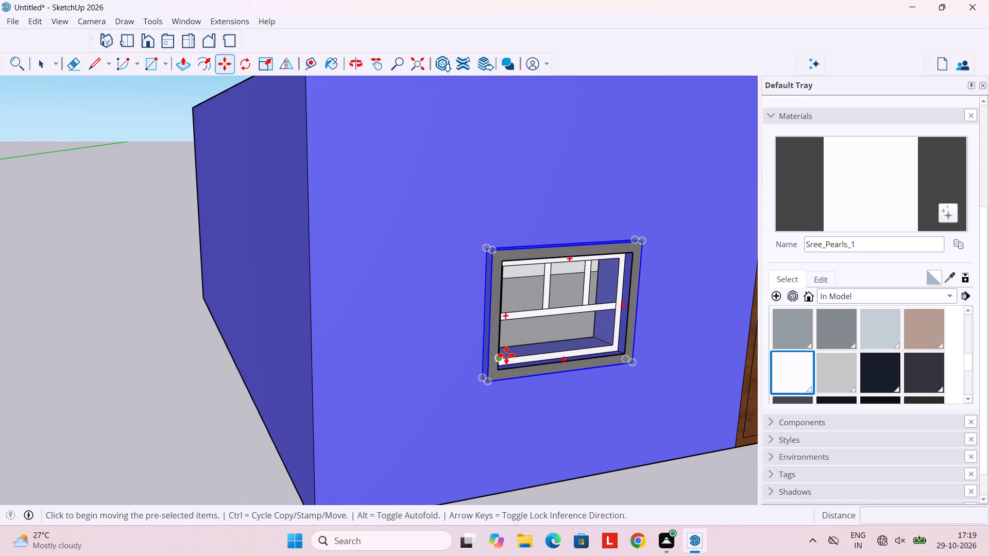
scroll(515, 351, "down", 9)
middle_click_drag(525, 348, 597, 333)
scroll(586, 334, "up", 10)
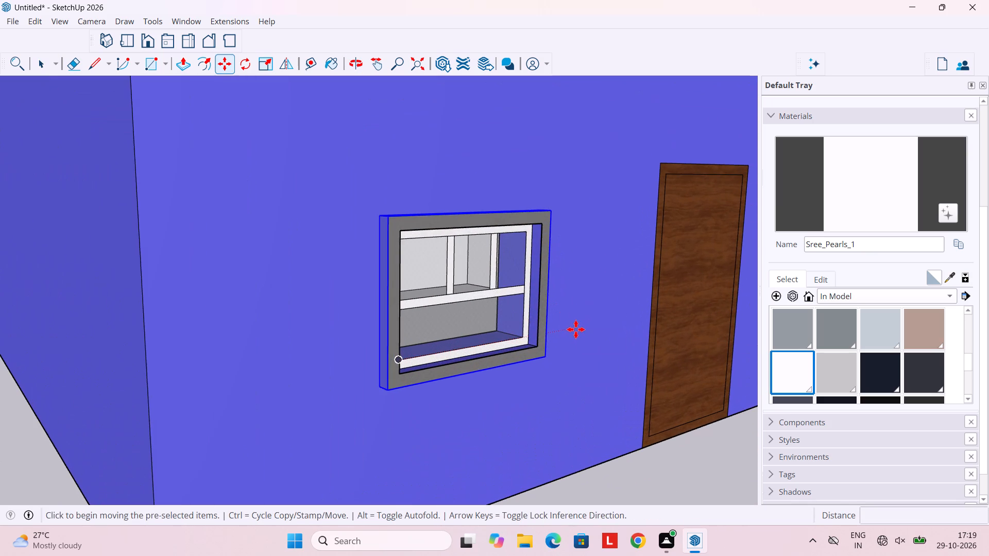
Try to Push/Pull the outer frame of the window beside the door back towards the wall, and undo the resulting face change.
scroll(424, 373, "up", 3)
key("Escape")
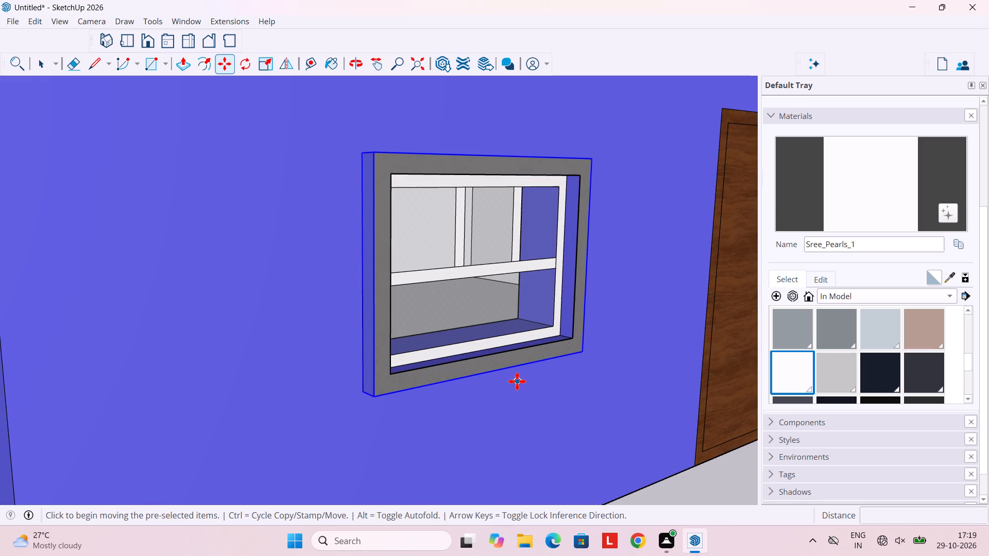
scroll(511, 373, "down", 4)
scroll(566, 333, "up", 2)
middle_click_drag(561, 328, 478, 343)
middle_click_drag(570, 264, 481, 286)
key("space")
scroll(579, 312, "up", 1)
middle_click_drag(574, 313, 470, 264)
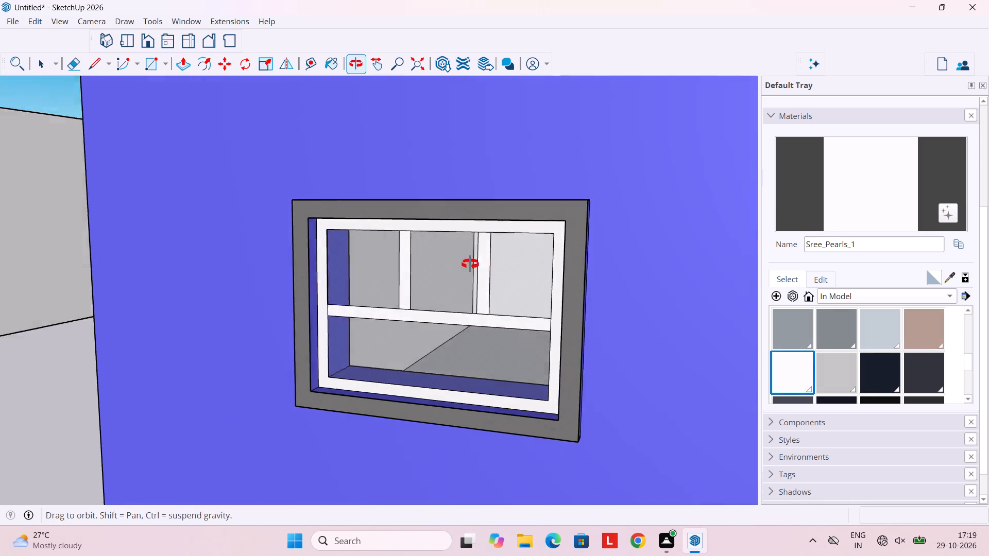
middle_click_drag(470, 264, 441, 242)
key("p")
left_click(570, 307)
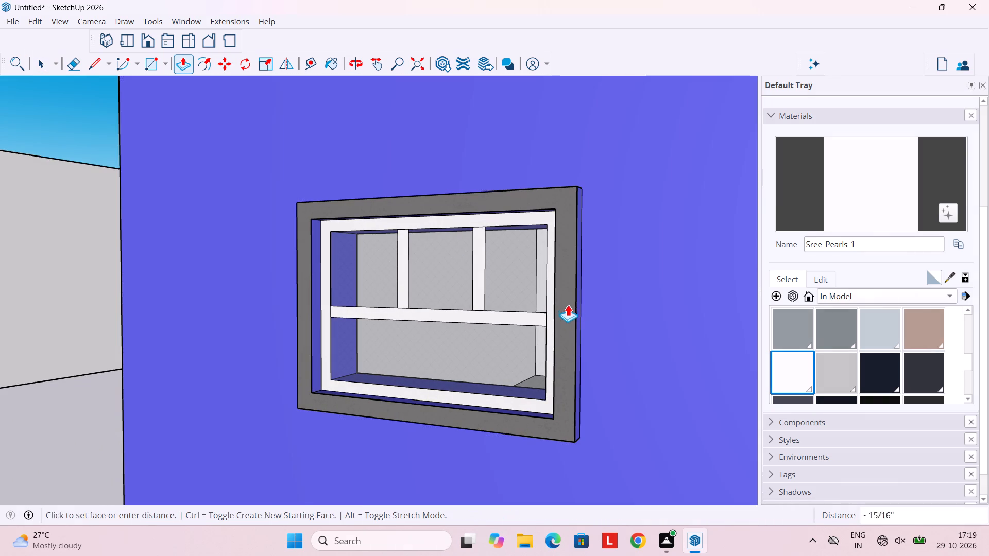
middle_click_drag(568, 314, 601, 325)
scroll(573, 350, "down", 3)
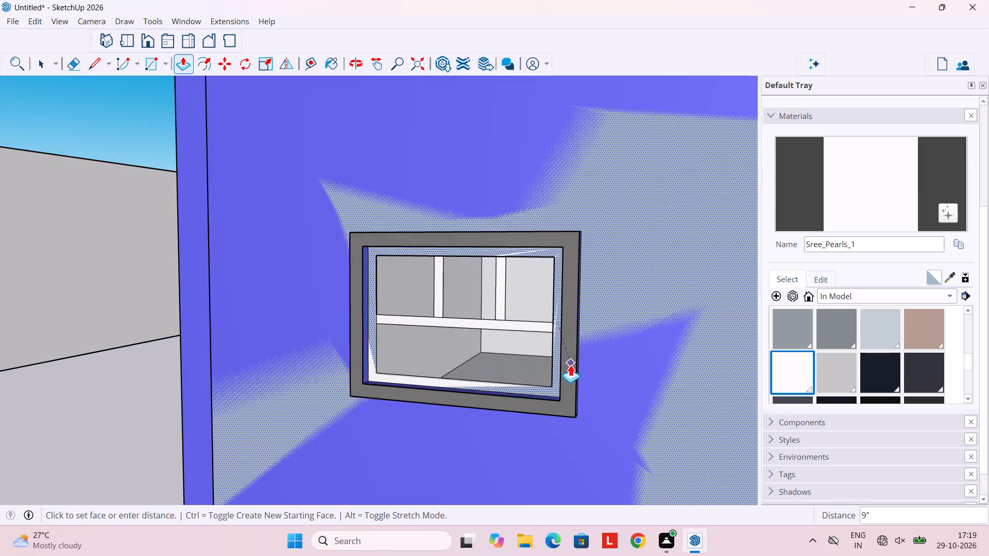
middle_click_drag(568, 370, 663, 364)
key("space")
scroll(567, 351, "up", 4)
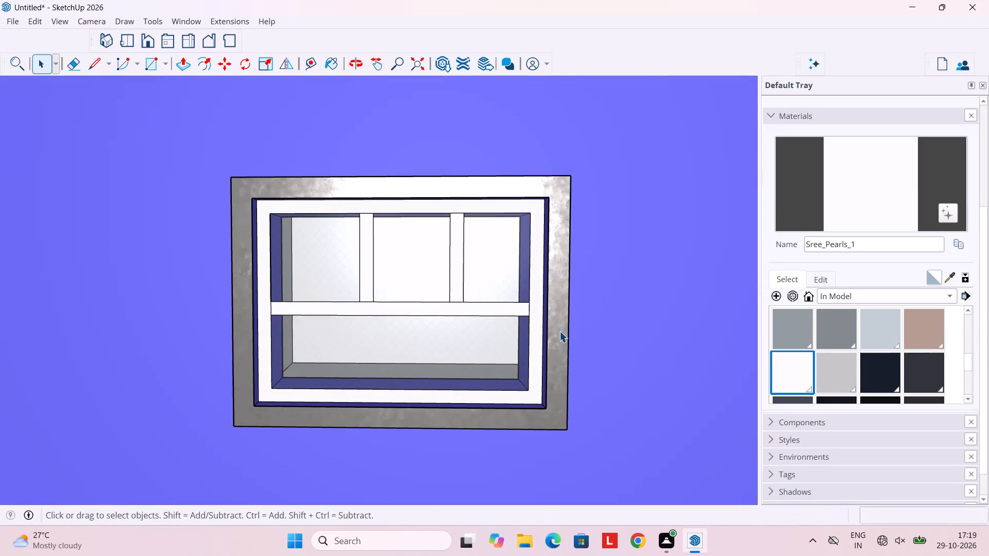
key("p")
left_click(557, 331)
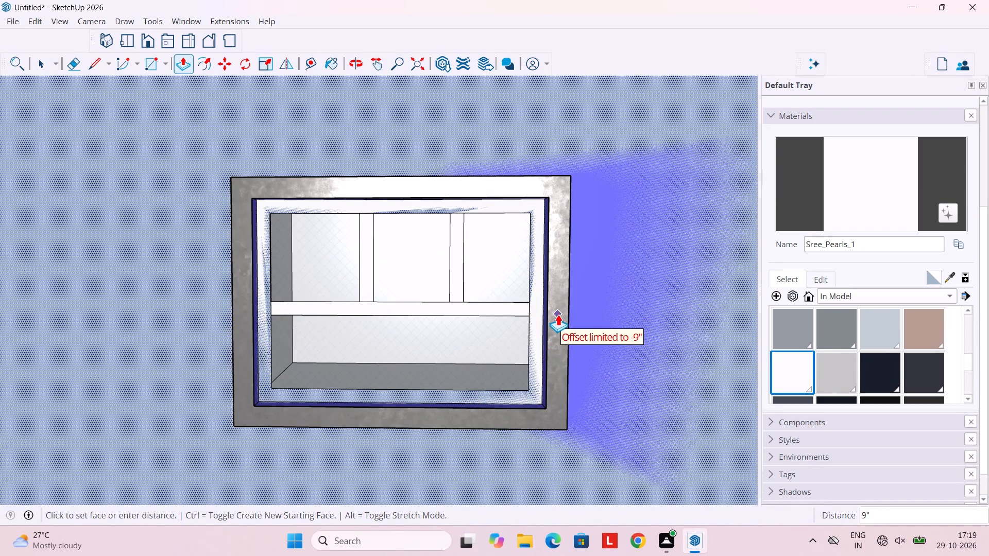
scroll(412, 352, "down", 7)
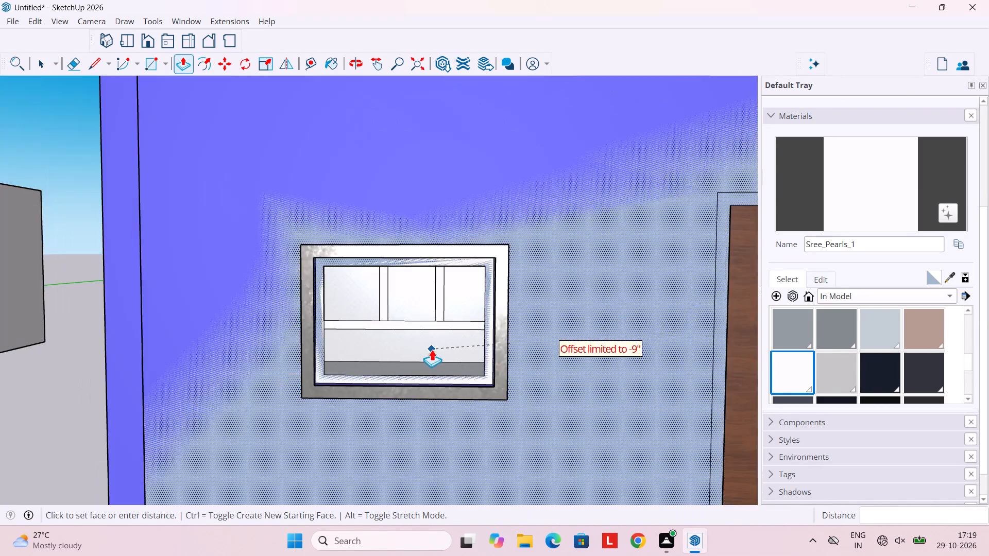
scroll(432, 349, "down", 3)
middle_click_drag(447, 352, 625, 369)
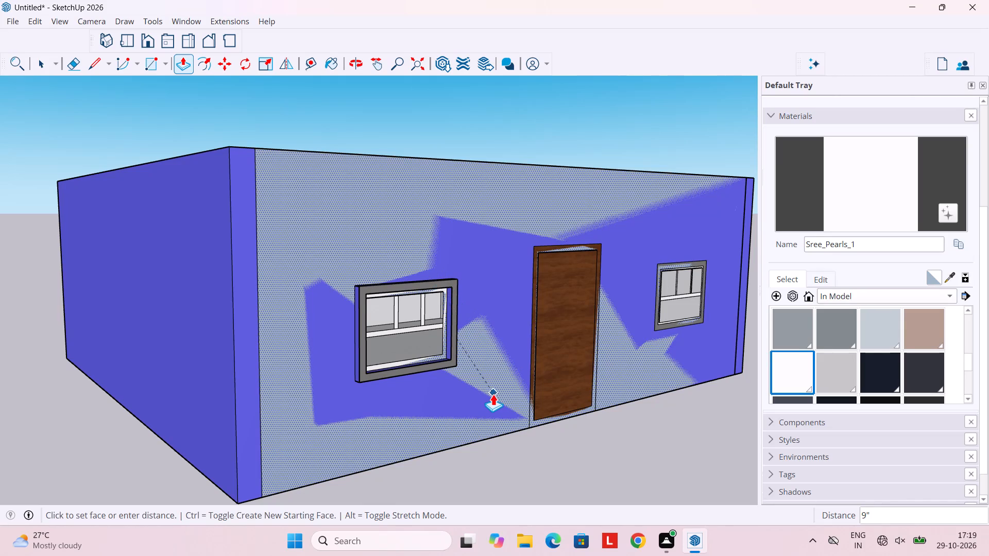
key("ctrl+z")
Examine how far the outer frames of the two front windows project from the wall, viewing both sides of the facade.
scroll(481, 363, "down", 5)
middle_click_drag(654, 357, 471, 354)
scroll(595, 359, "down", 3)
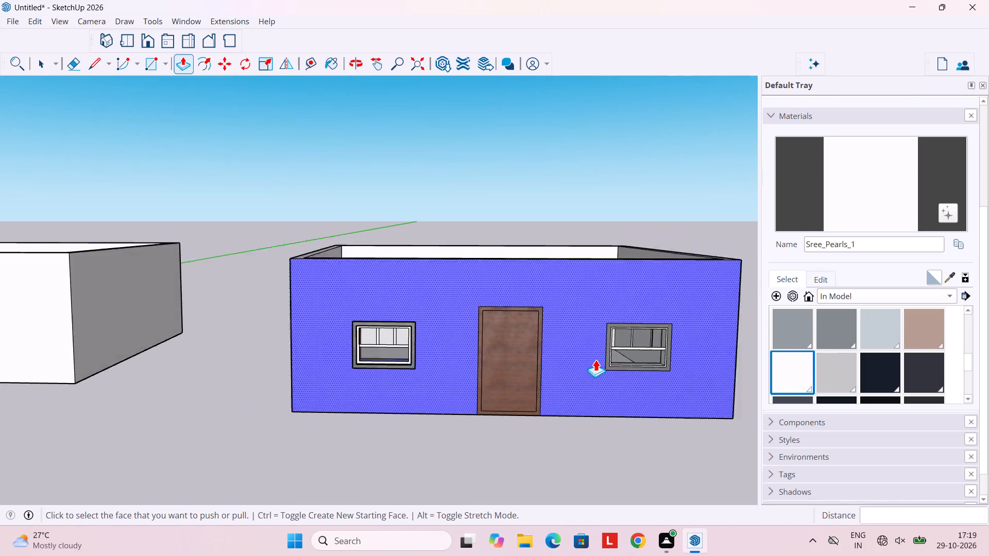
scroll(595, 359, "down", 1)
middle_click_drag(607, 360, 427, 345)
middle_click_drag(606, 355, 405, 348)
scroll(445, 349, "down", 4)
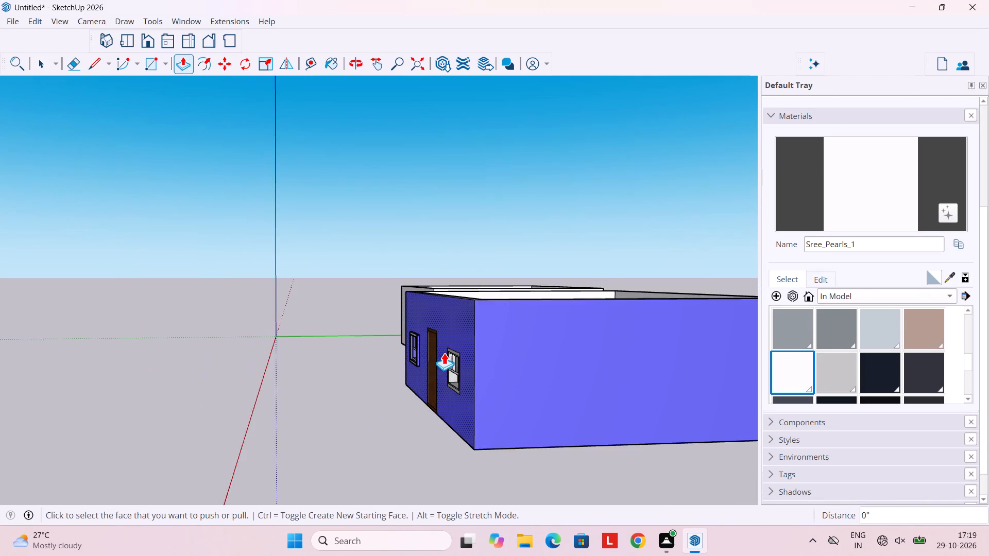
middle_click_drag(444, 353, 565, 353)
scroll(563, 357, "up", 7)
middle_click_drag(530, 354, 598, 343)
scroll(573, 353, "up", 3)
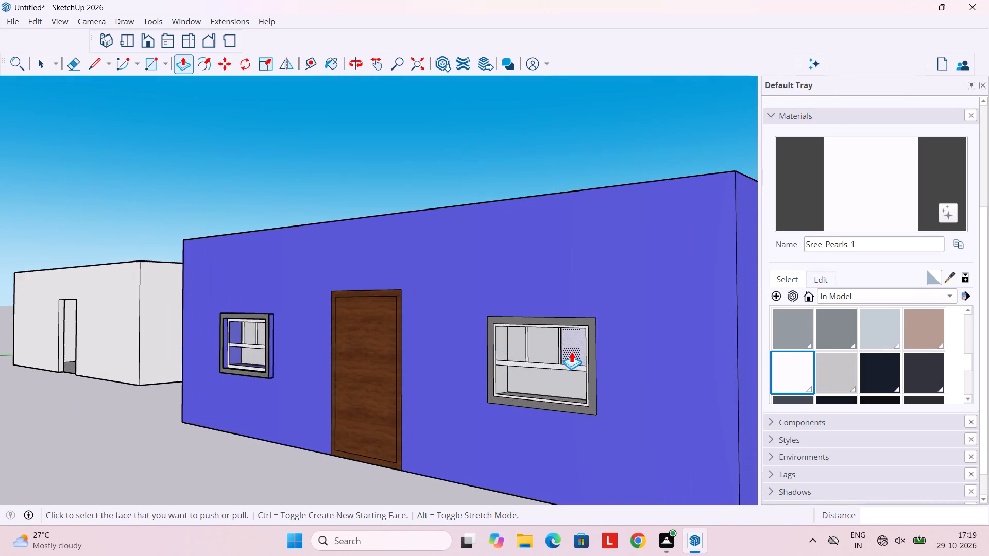
scroll(571, 351, "up", 3)
middle_click_drag(560, 350, 653, 345)
scroll(586, 354, "up", 7)
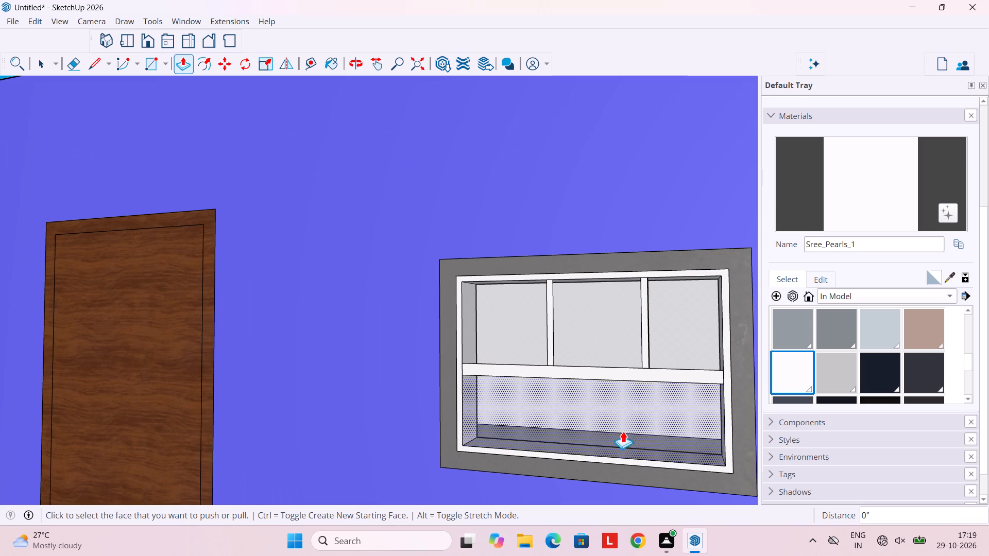
scroll(325, 405, "down", 11)
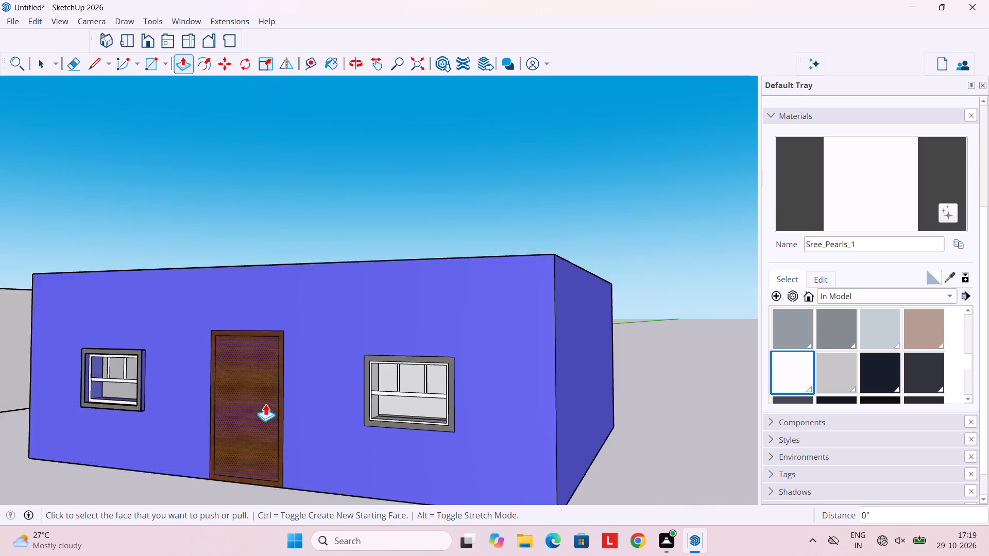
middle_click_drag(265, 404, 574, 398)
middle_click_drag(363, 404, 589, 402)
middle_click_drag(501, 405, 446, 413)
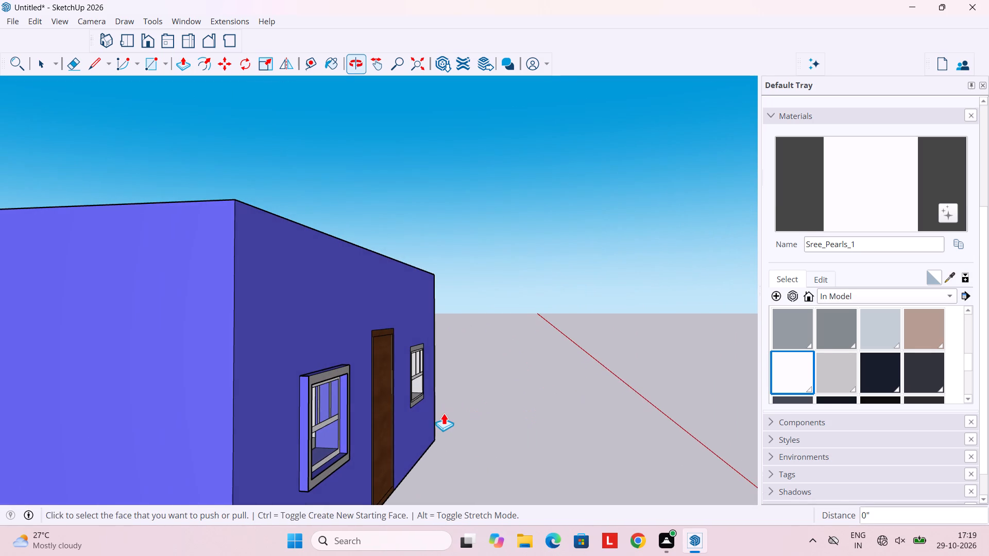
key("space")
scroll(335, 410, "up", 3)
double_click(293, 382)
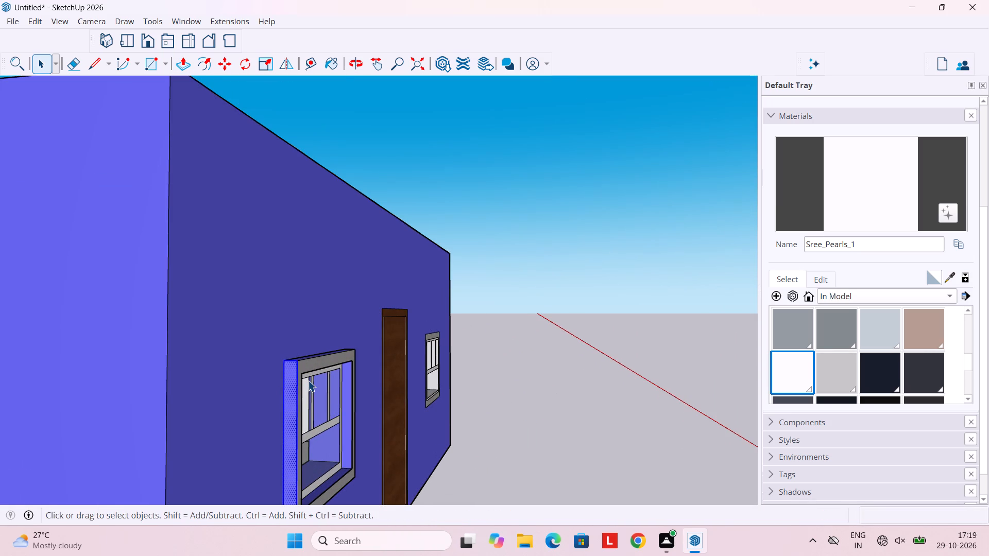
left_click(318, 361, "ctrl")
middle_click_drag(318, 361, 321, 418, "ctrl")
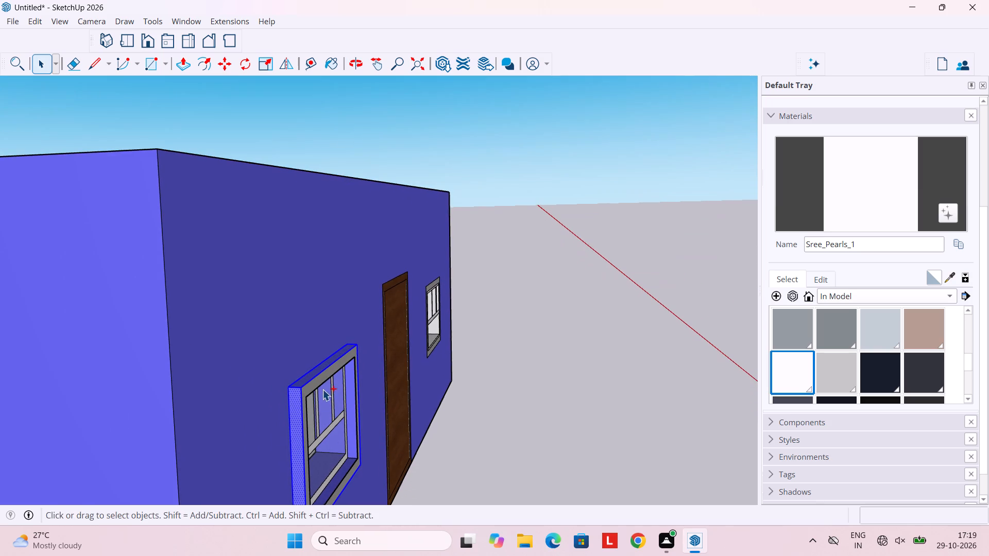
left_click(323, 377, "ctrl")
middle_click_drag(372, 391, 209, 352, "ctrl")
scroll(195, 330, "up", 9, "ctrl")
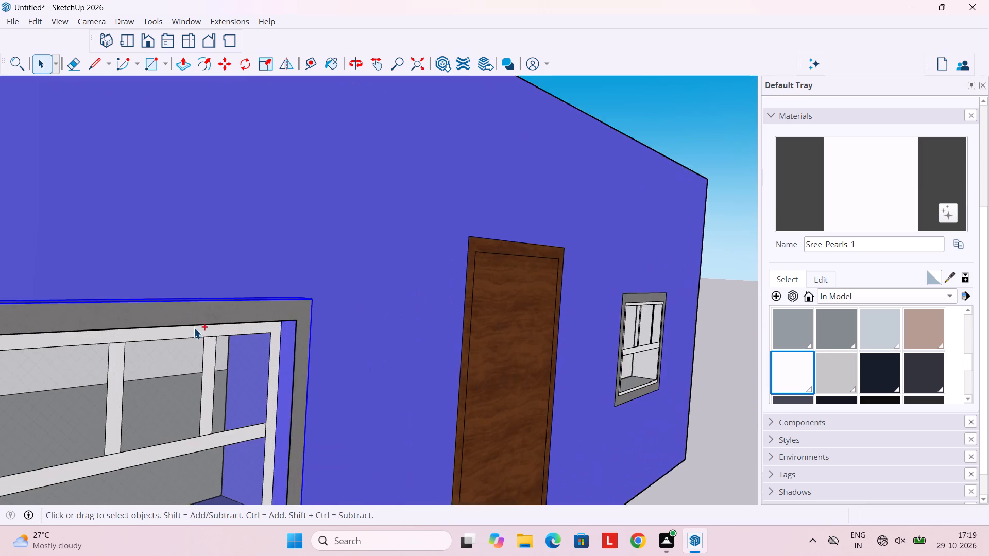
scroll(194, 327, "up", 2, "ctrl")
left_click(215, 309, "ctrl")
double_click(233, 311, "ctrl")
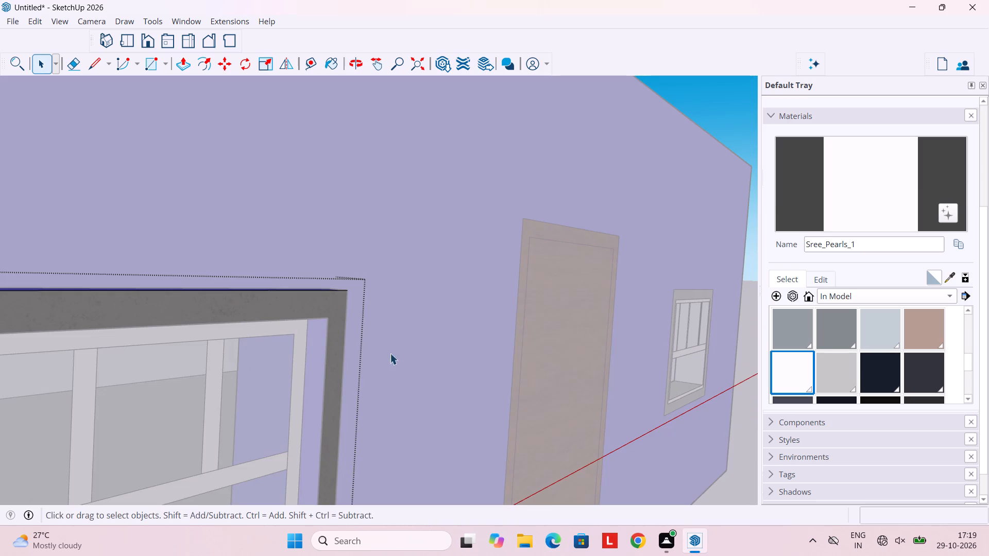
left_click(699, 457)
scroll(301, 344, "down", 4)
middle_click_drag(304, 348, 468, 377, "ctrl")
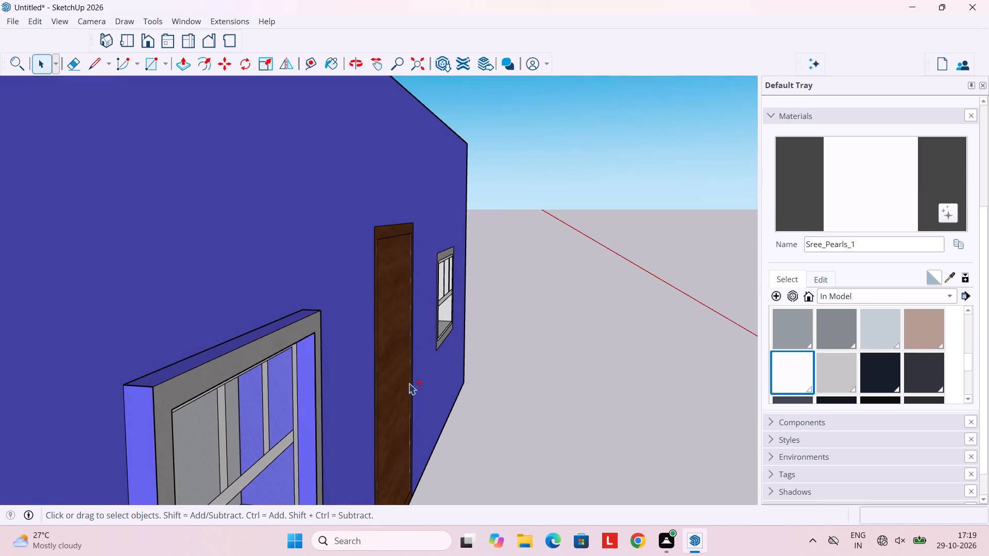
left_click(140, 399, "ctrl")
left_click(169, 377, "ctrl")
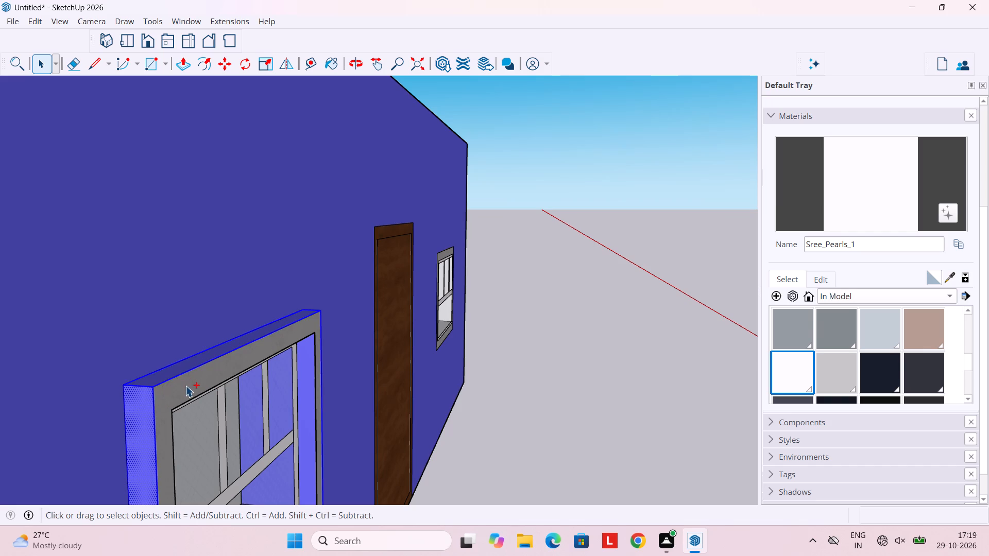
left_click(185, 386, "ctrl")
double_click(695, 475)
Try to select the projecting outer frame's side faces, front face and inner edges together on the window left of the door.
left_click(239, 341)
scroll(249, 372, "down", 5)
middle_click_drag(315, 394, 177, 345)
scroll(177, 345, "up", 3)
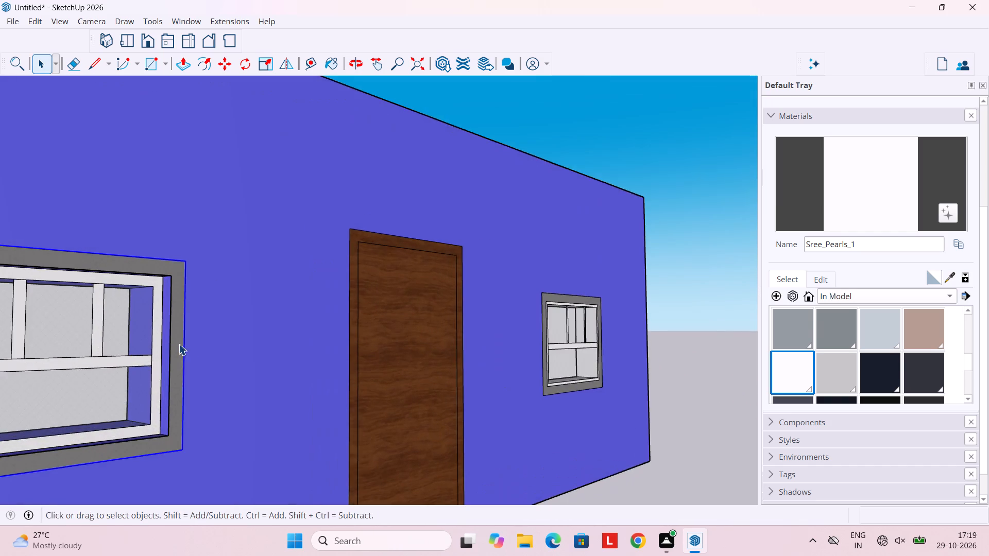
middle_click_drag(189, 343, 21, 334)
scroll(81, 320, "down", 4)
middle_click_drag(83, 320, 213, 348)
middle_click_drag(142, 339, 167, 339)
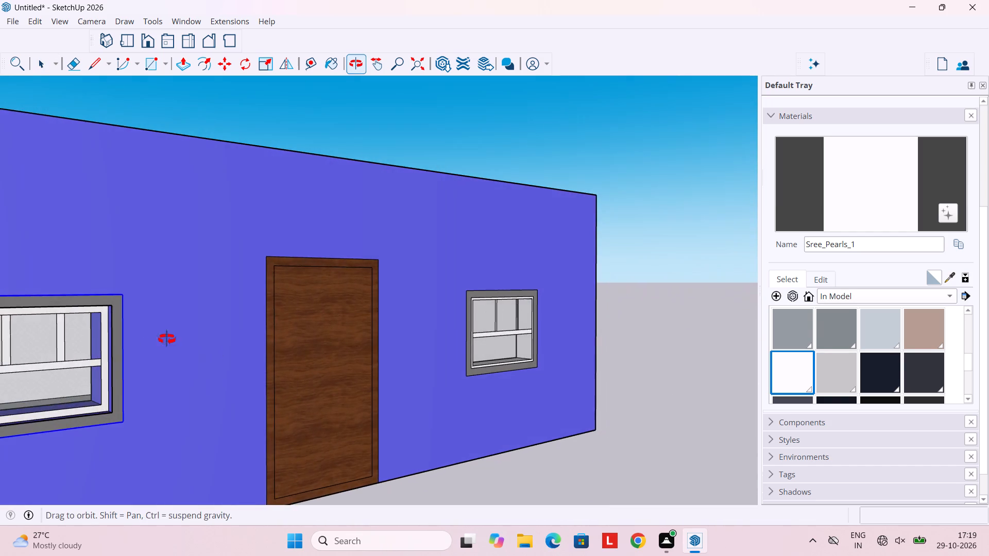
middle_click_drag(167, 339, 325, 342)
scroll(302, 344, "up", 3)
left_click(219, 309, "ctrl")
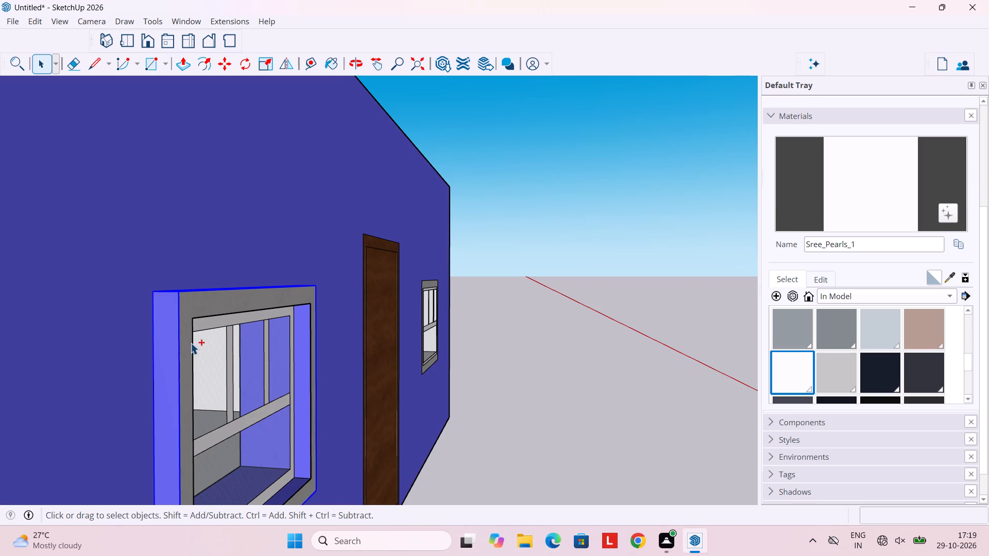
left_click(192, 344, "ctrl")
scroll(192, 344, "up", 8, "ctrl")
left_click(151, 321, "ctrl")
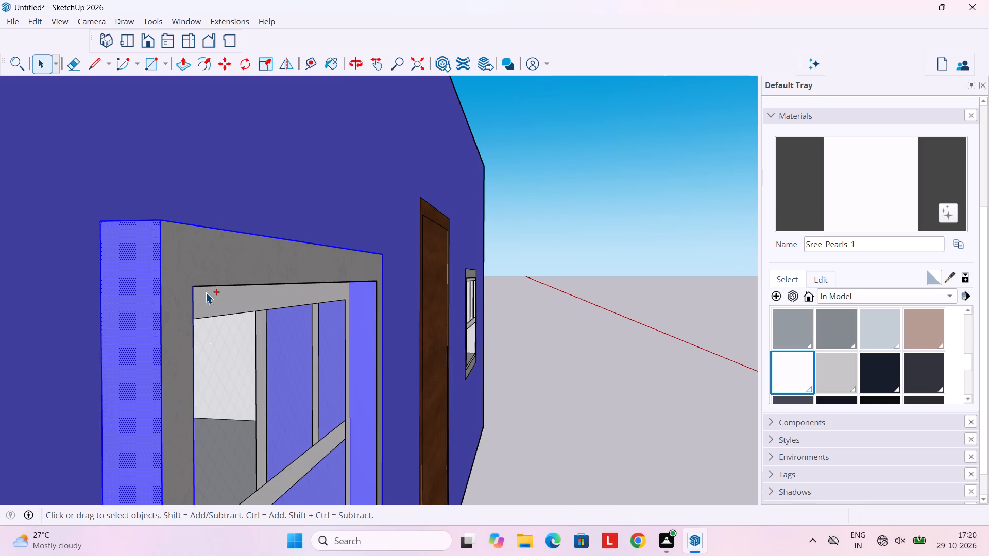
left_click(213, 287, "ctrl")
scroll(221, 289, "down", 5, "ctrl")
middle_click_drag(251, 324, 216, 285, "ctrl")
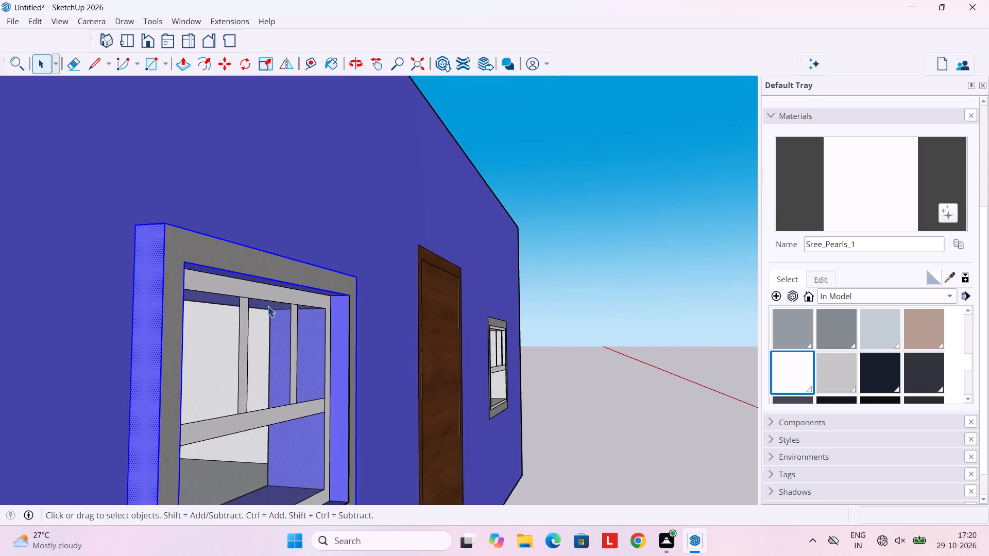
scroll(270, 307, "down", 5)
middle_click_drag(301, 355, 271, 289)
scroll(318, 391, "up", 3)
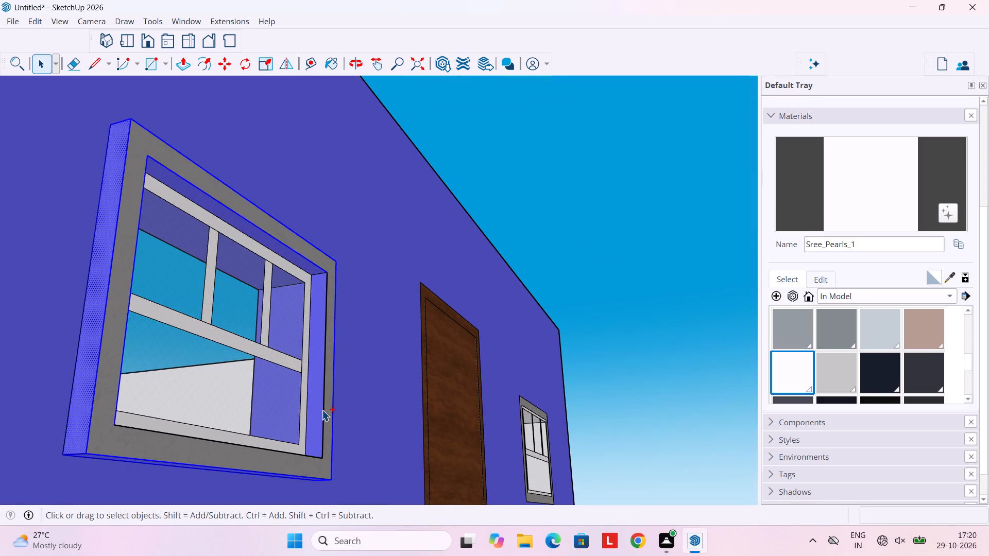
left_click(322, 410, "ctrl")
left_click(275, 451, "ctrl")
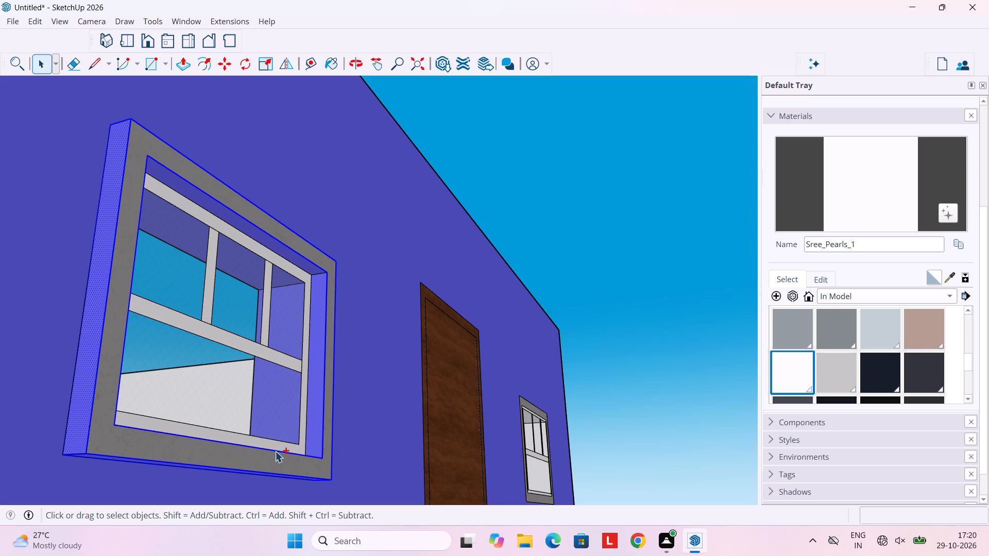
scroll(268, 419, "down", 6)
Make a group from the front wall face around the projecting window.
right_click(313, 347)
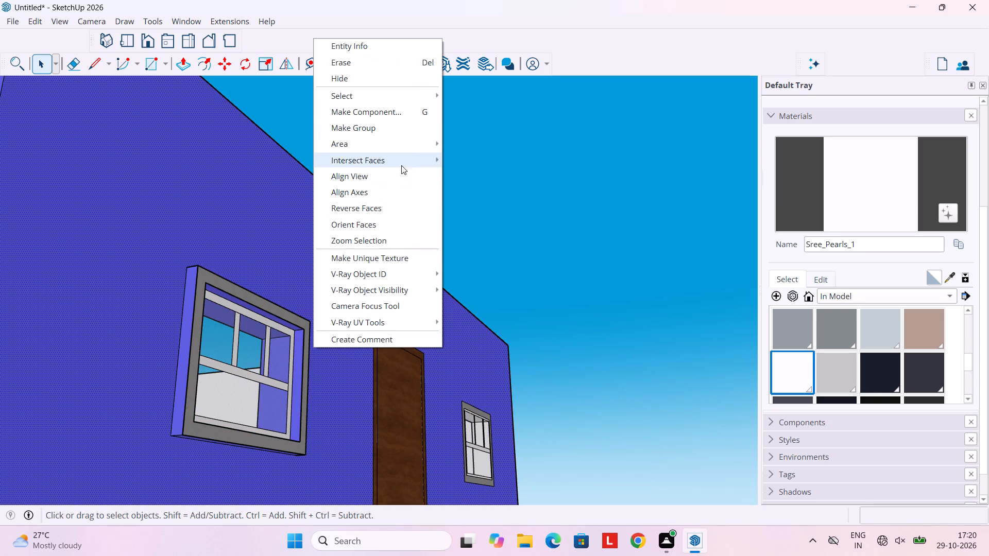
left_click(393, 127)
Select the inner edge outline of the projecting window's outer frame and move it from the frame's front corner back to the wall.
left_click(196, 289)
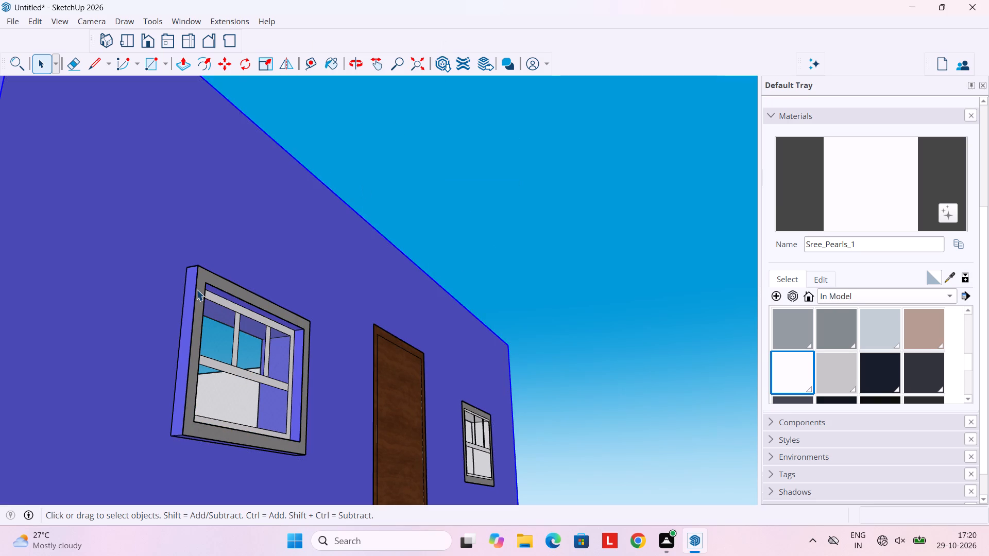
scroll(204, 301, "up", 8)
left_click(203, 299)
scroll(203, 299, "down", 8)
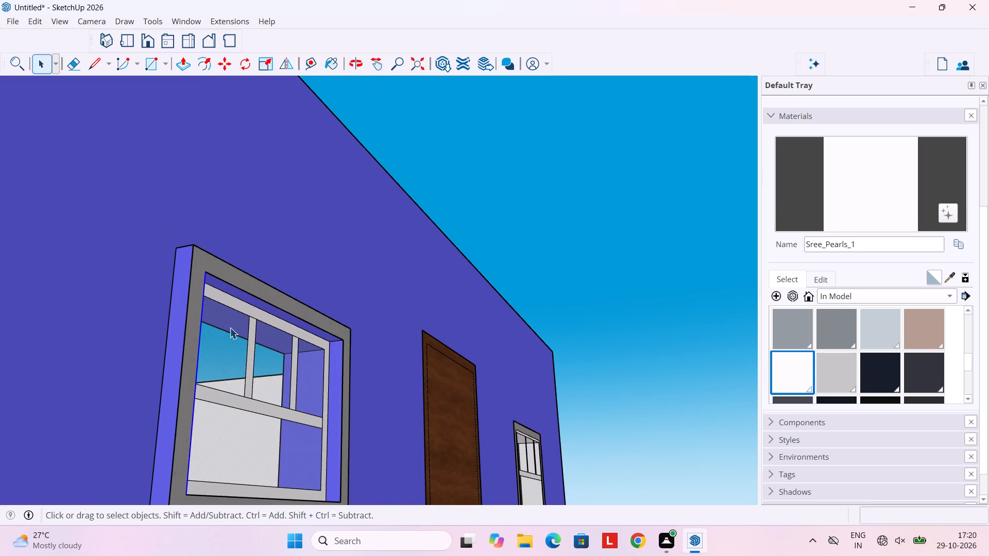
scroll(230, 327, "down", 1)
scroll(264, 381, "up", 3)
key("m")
scroll(259, 386, "down", 4)
middle_click_drag(249, 397, 367, 428)
scroll(332, 456, "up", 3)
middle_click_drag(322, 470, 339, 440)
left_click(325, 361)
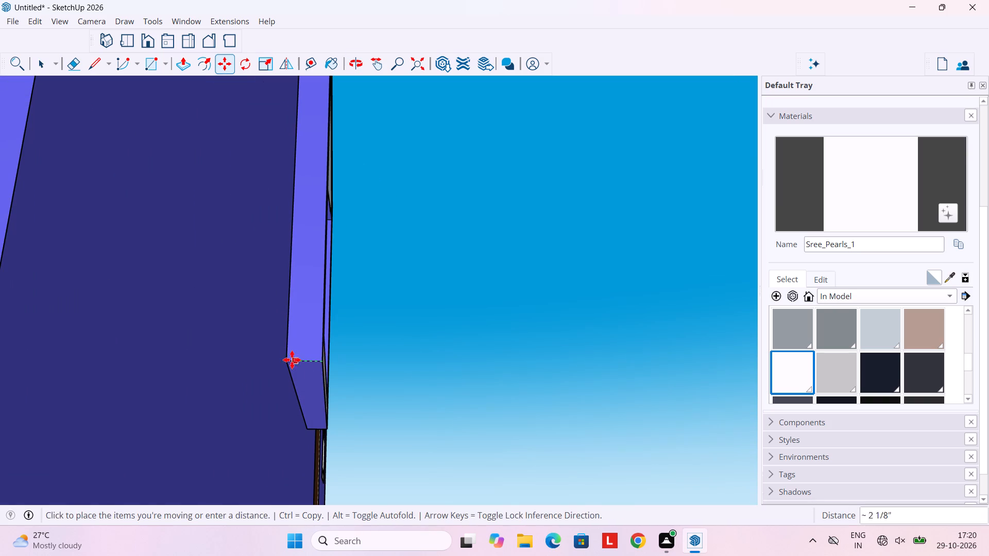
left_click(287, 359)
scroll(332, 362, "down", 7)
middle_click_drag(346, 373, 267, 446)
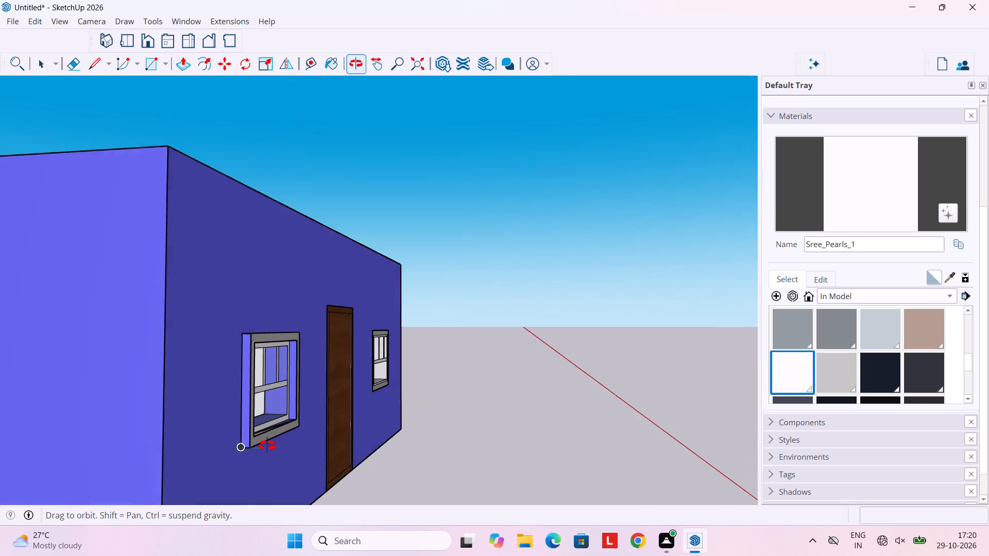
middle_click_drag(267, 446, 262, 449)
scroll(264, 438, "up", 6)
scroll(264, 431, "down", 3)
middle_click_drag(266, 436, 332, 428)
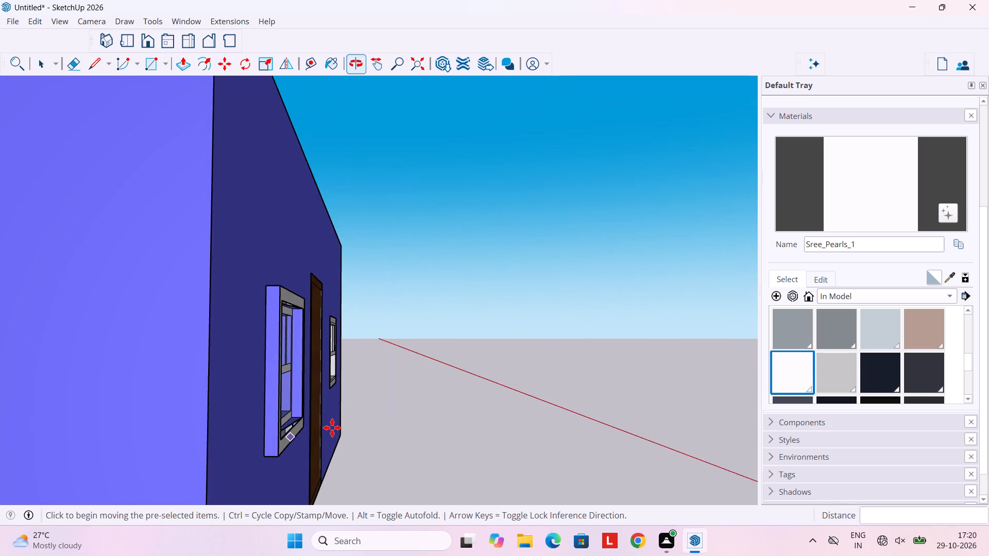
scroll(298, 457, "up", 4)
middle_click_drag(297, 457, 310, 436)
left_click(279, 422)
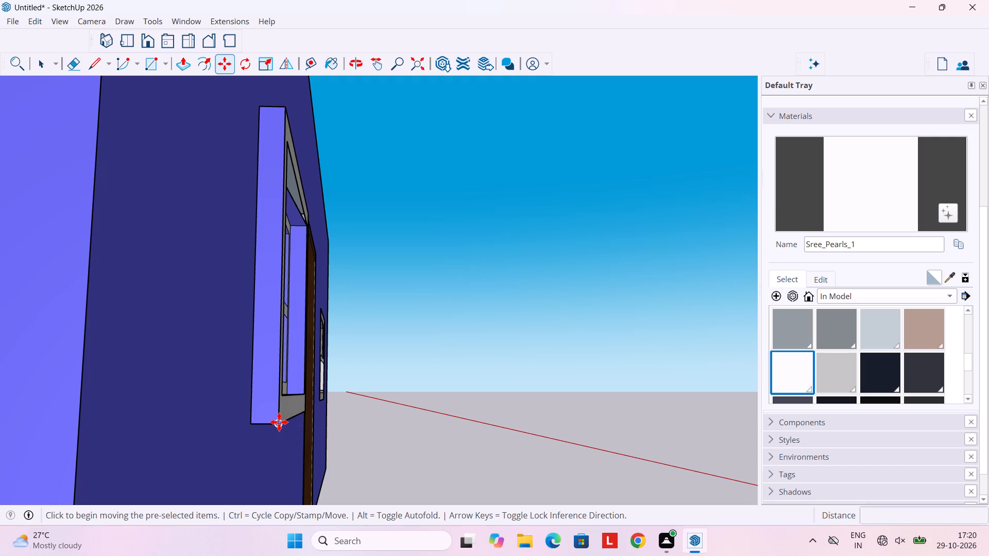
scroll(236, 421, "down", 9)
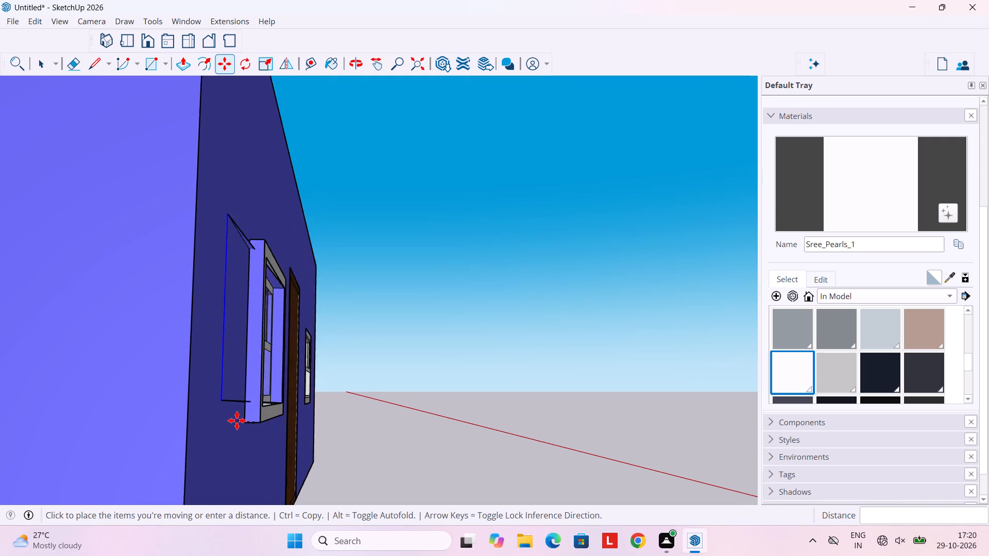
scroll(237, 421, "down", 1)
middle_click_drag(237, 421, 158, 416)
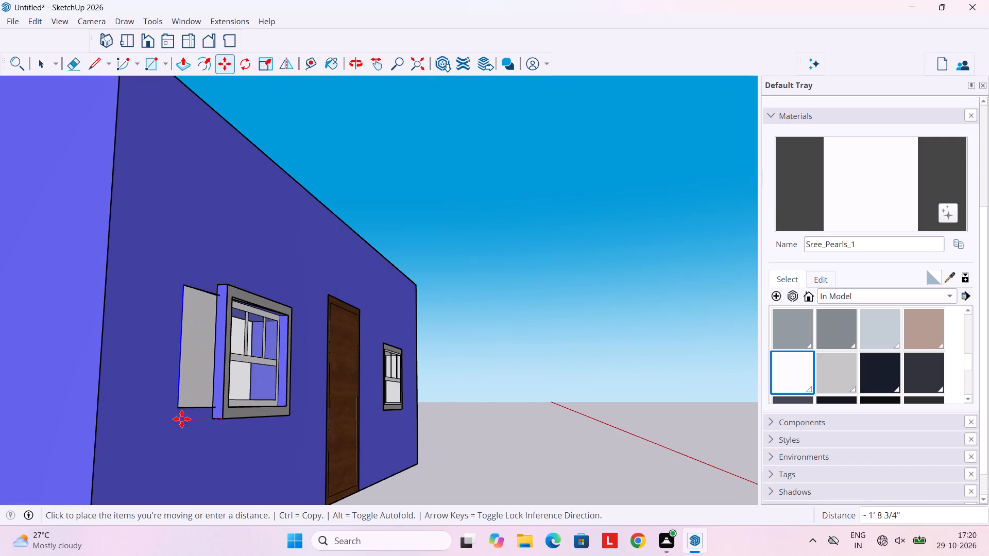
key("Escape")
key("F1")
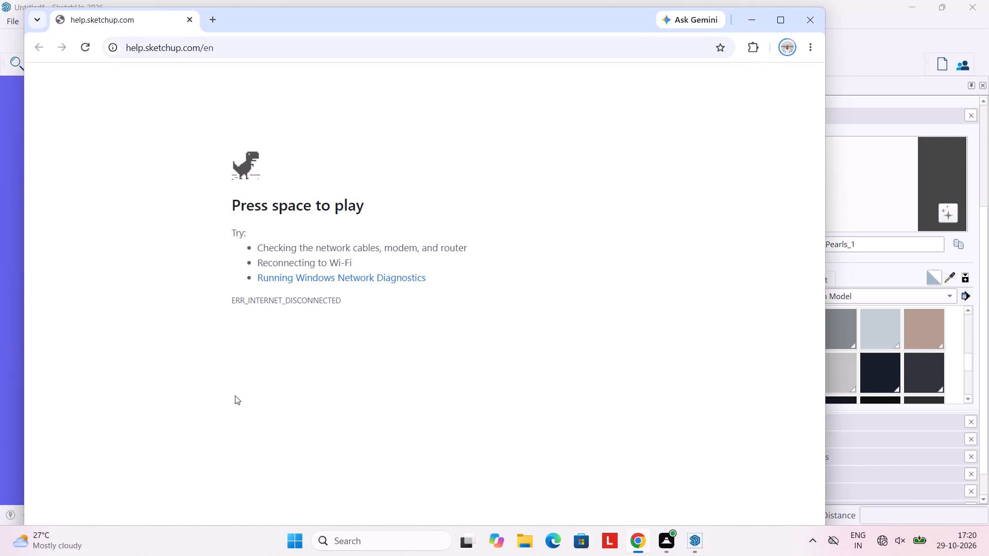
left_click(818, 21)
Delete the inner sash, bars and glazing of the projecting window on the front wall, beside the door.
scroll(282, 418, "down", 3)
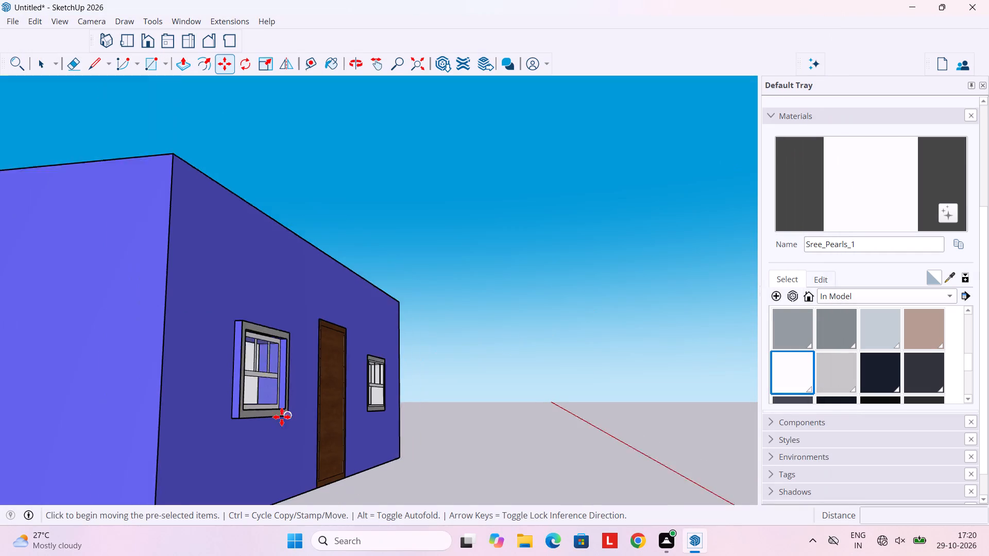
scroll(282, 417, "down", 2)
middle_click_drag(365, 370, 280, 407)
scroll(337, 378, "down", 5)
middle_click_drag(367, 378, 246, 395)
scroll(202, 395, "up", 3)
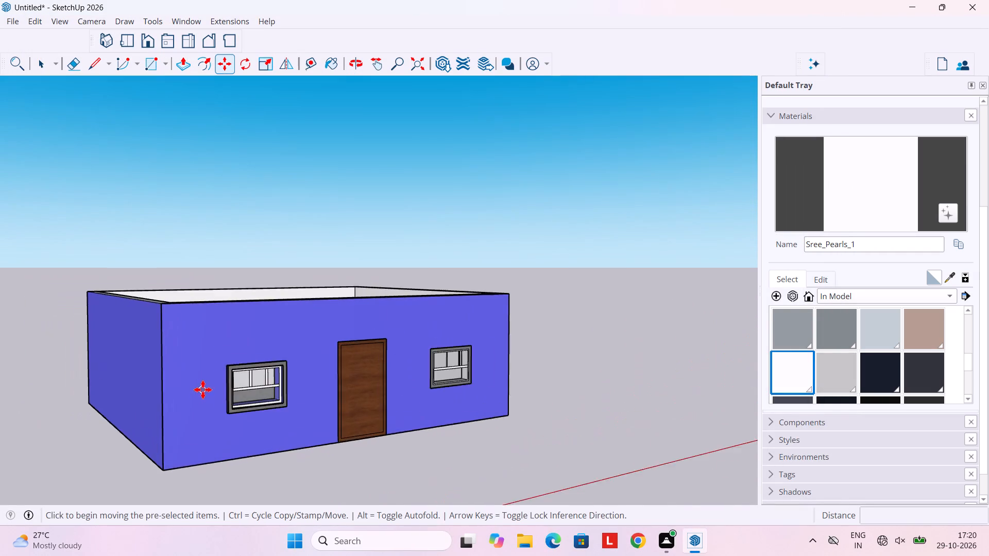
scroll(203, 390, "up", 7)
middle_click_drag(241, 382, 315, 382)
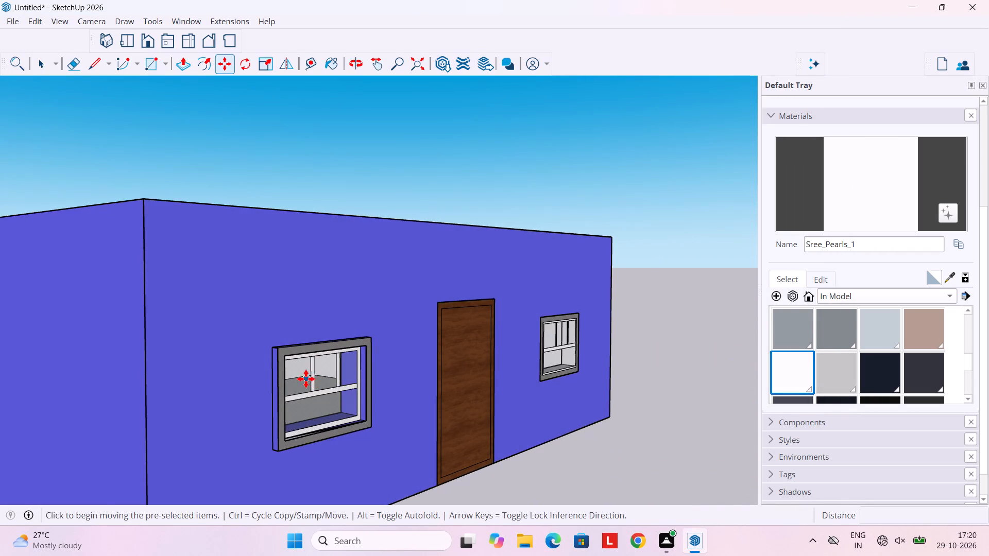
key("space")
left_click_drag(257, 332, 379, 448)
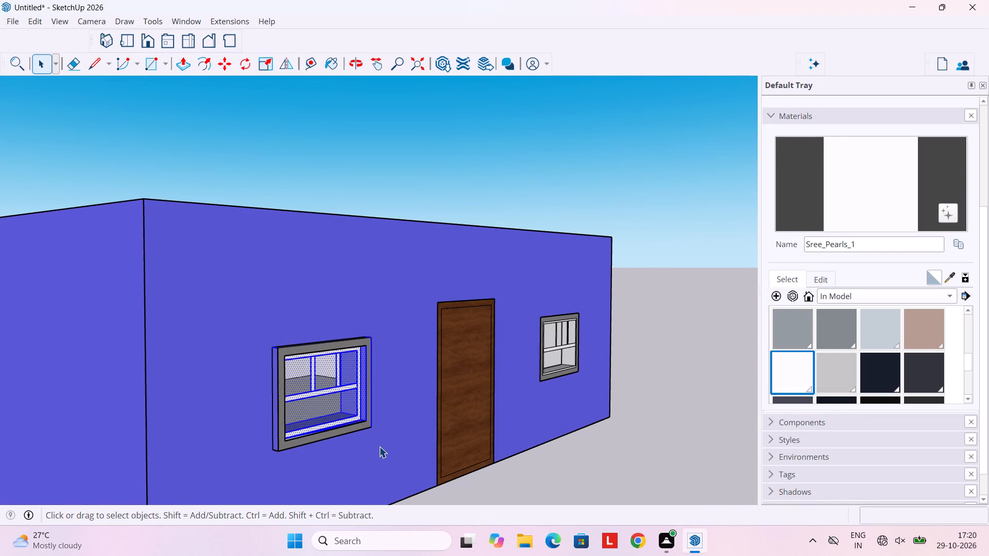
key("Delete")
key("BackSpace")
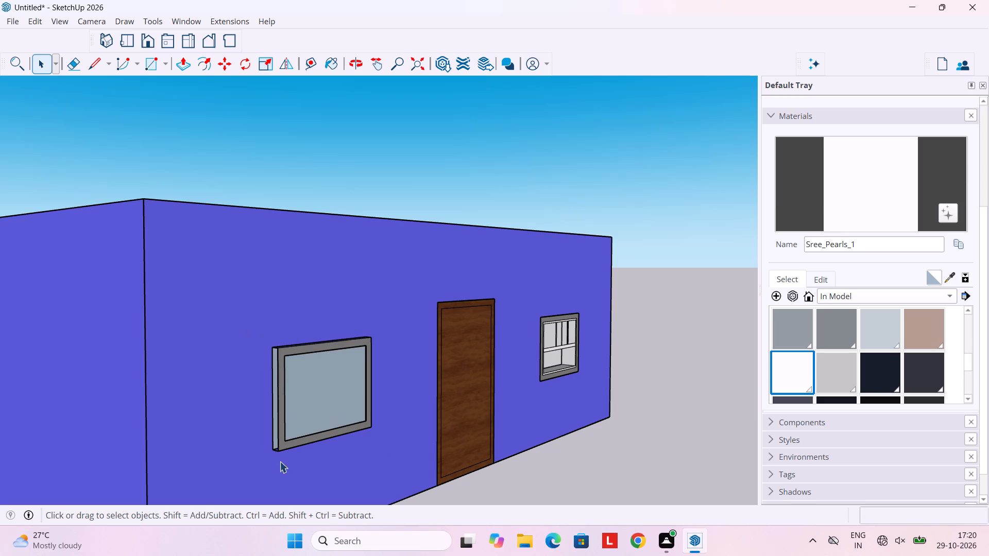
Delete the projecting outer frame that remains of that window on the front wall.
scroll(278, 463, "up", 2)
middle_click_drag(279, 447, 337, 437)
scroll(361, 426, "up", 5)
middle_click_drag(372, 414, 288, 415)
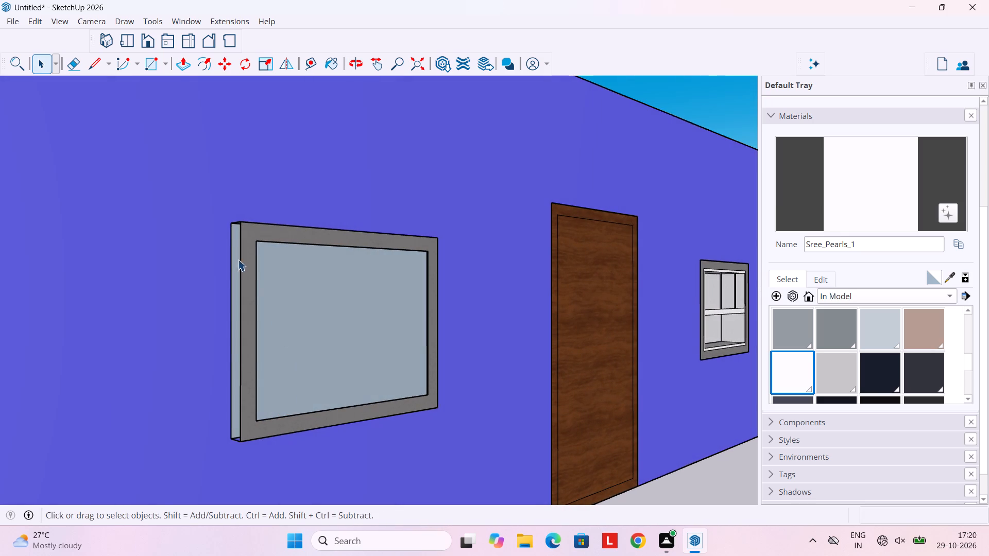
left_click_drag(211, 199, 457, 463)
key("Delete")
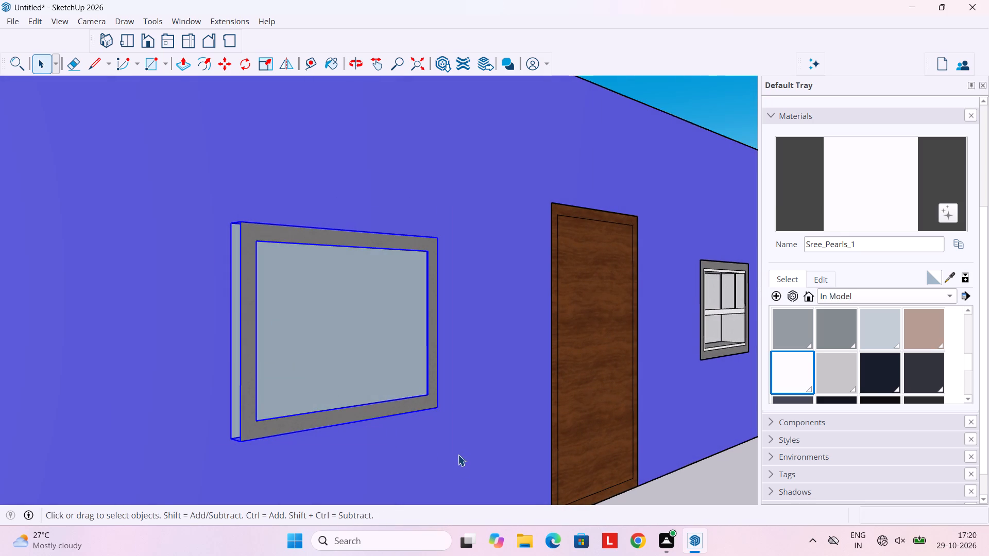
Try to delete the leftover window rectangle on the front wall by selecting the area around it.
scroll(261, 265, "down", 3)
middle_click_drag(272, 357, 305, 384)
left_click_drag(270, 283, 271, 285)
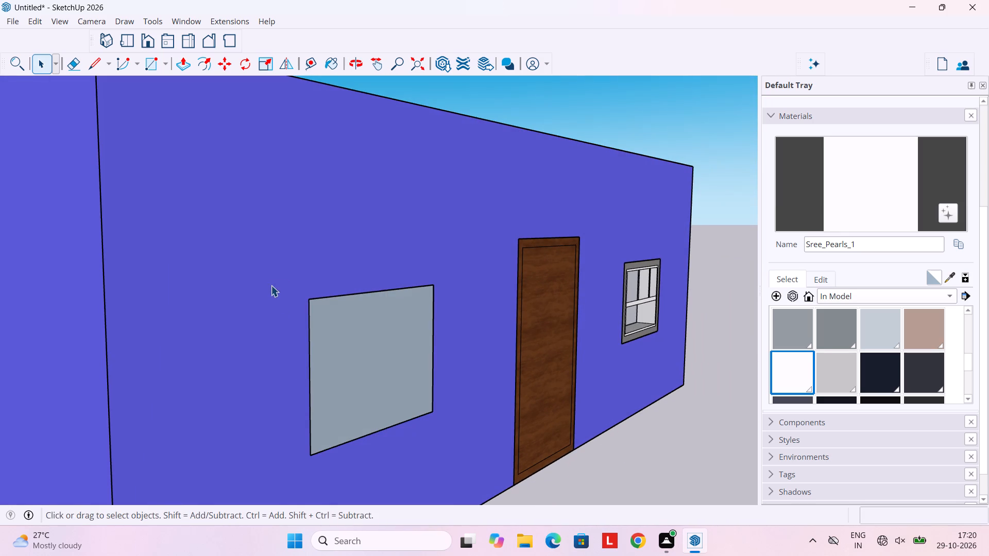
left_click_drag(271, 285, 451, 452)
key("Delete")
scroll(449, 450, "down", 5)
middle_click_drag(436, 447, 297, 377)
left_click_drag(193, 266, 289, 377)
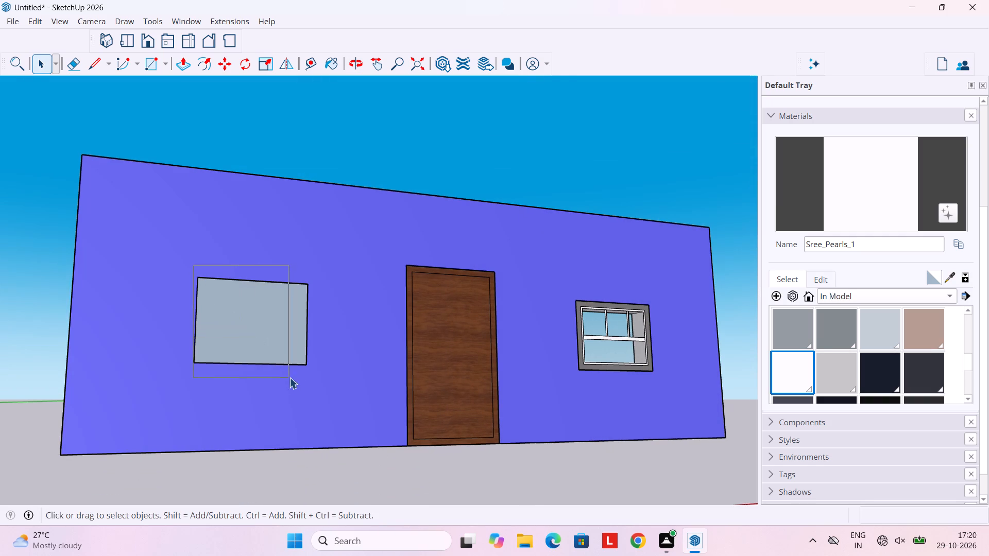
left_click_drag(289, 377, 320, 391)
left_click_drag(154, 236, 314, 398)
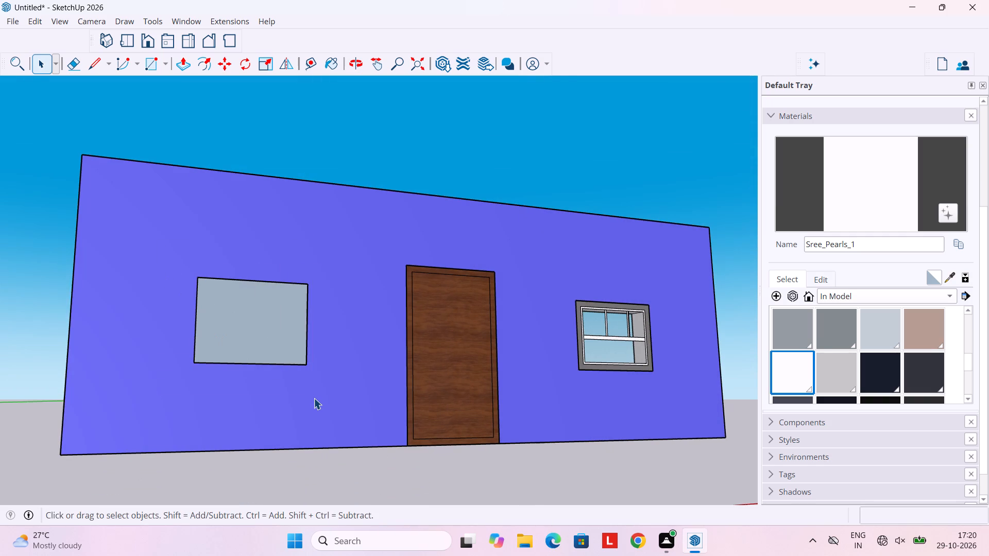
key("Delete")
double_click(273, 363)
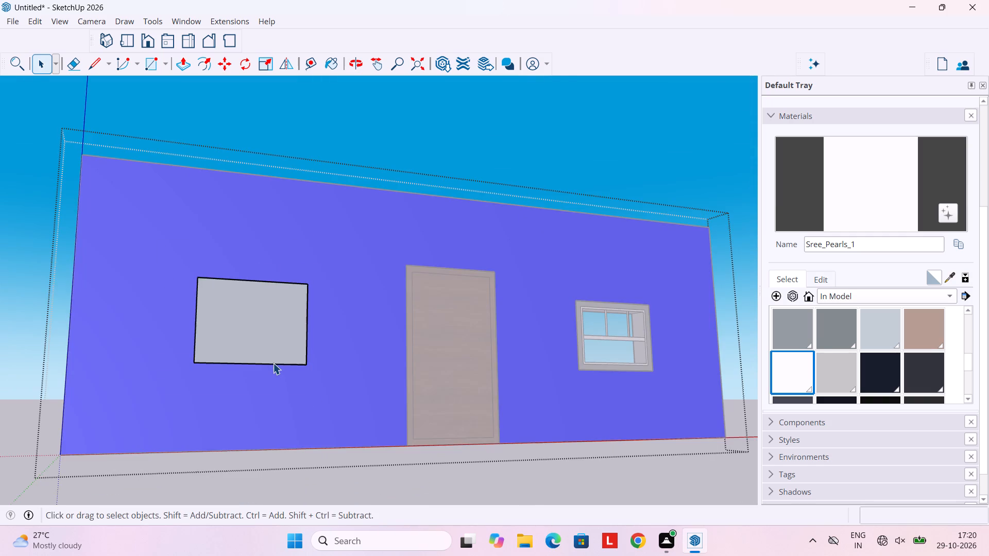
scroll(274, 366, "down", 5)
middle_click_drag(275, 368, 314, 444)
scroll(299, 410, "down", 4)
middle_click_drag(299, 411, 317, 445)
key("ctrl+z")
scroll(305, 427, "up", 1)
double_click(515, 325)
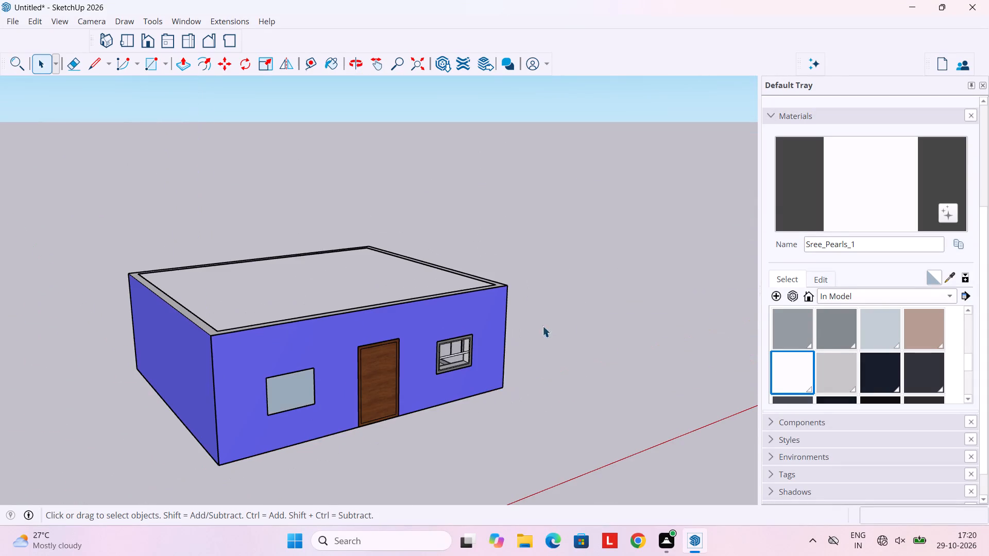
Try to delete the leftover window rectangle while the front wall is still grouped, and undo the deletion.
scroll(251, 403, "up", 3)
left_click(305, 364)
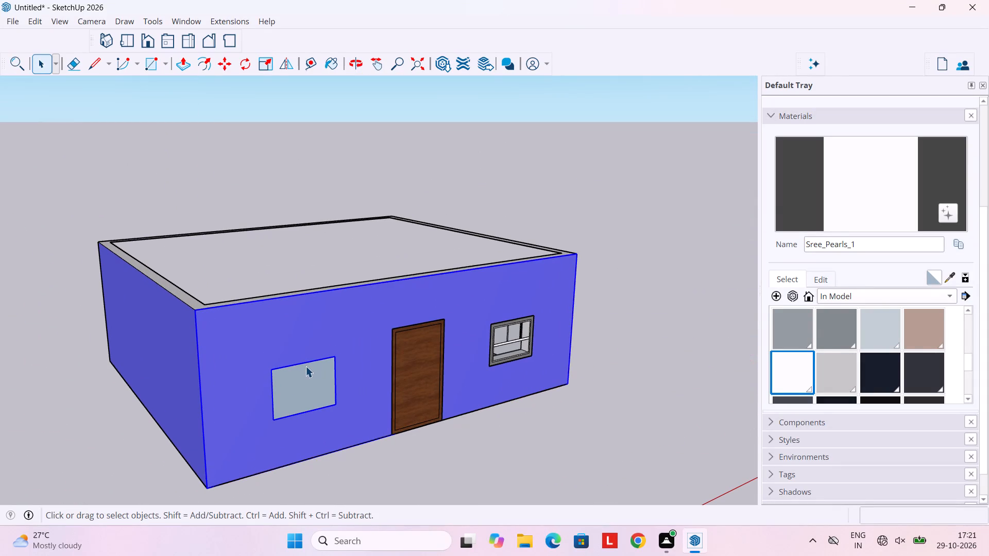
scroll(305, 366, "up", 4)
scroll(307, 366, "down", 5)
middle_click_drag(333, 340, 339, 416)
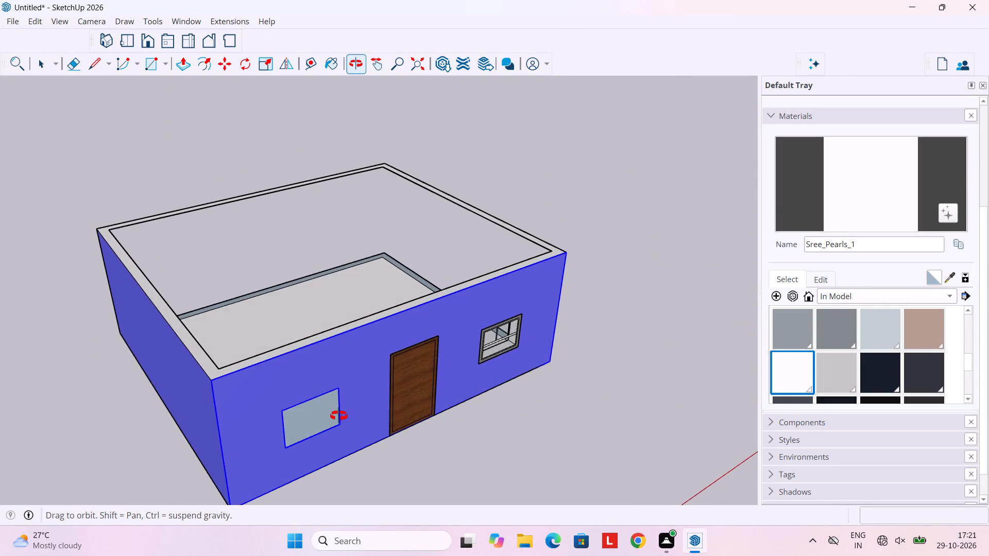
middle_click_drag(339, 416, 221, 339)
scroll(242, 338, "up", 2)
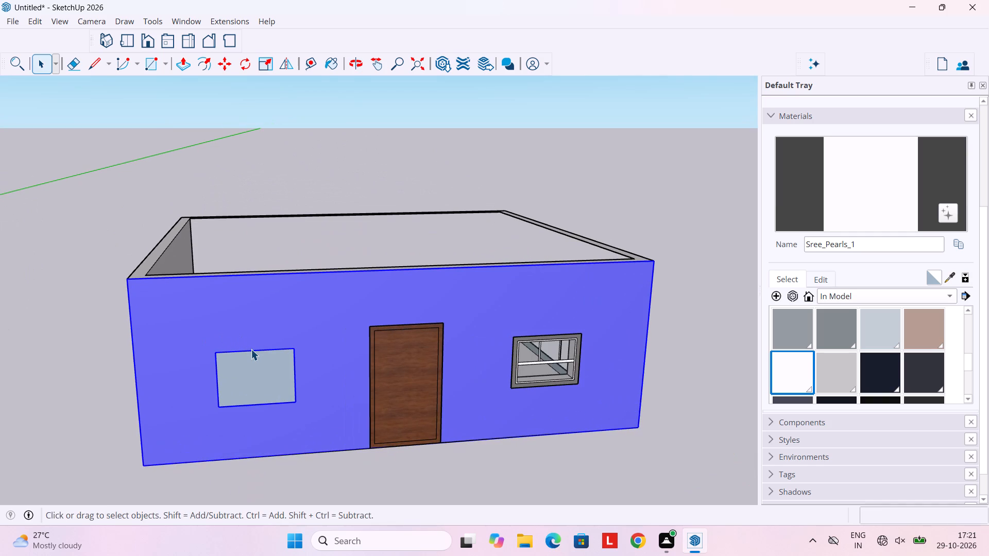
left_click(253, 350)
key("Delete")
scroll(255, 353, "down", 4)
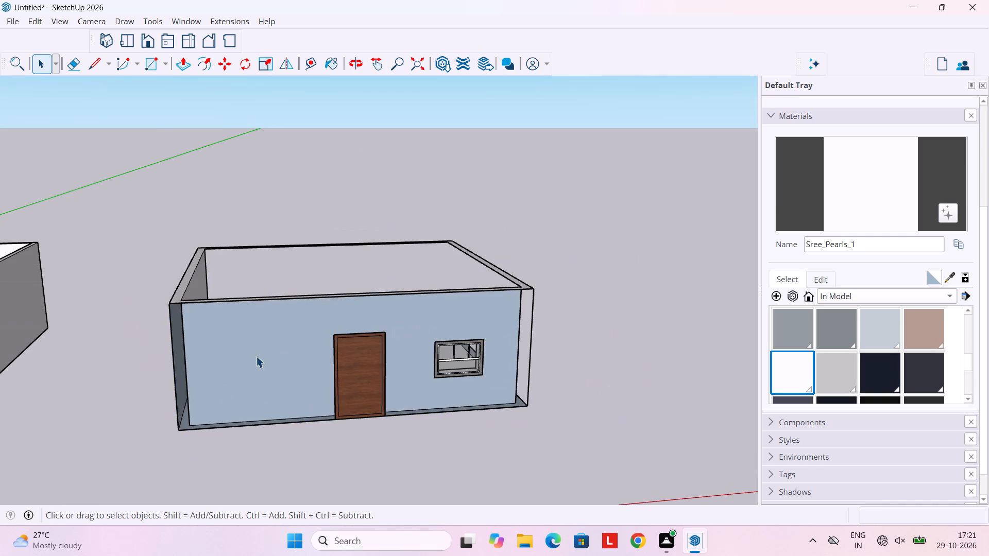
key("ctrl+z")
Explode the front wall group into separate faces and edges.
scroll(256, 356, "up", 6)
left_click(263, 347)
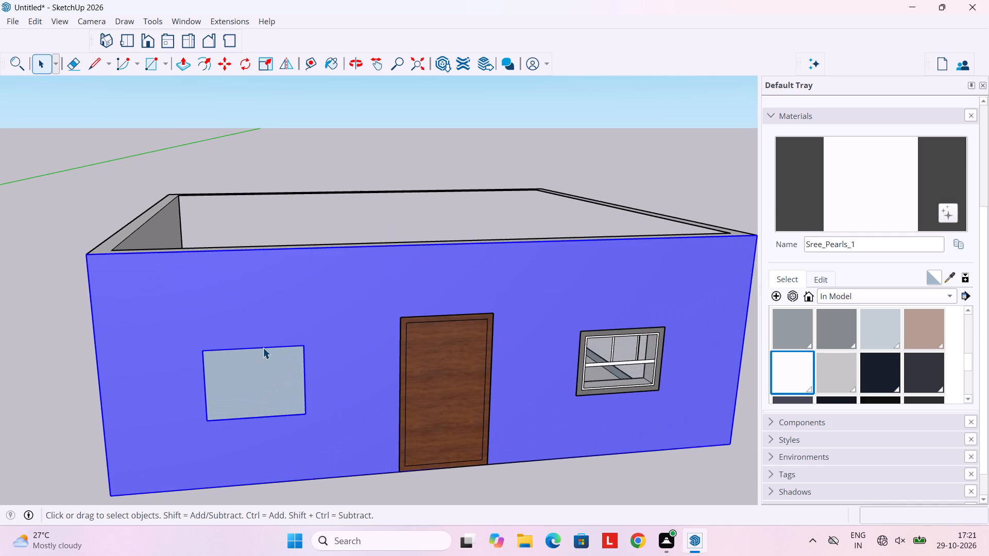
right_click(263, 347)
left_click(326, 135)
Delete the four edges of the leftover window rectangle from the front wall, leaving the wall face plain.
scroll(278, 306, "up", 1)
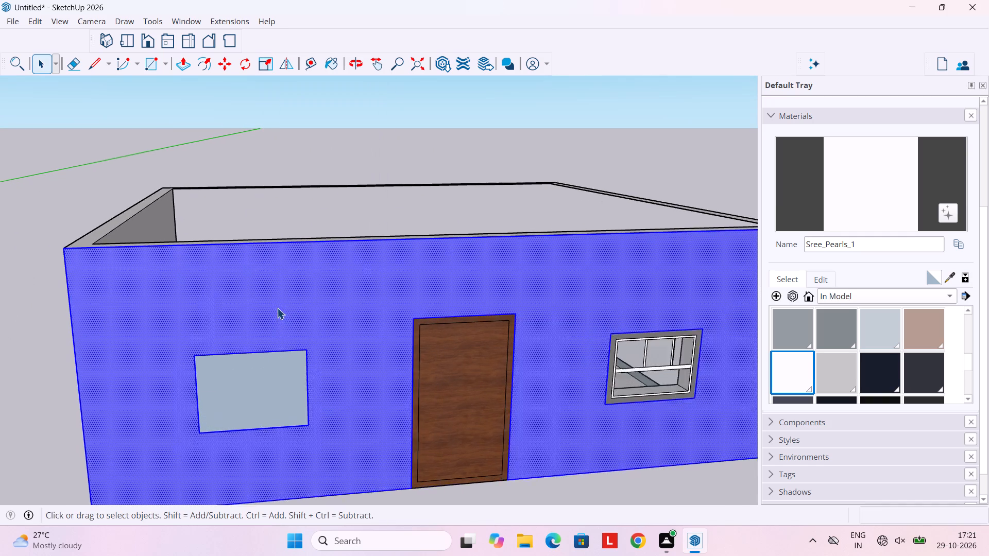
scroll(277, 308, "up", 2)
left_click(271, 363)
key("Delete")
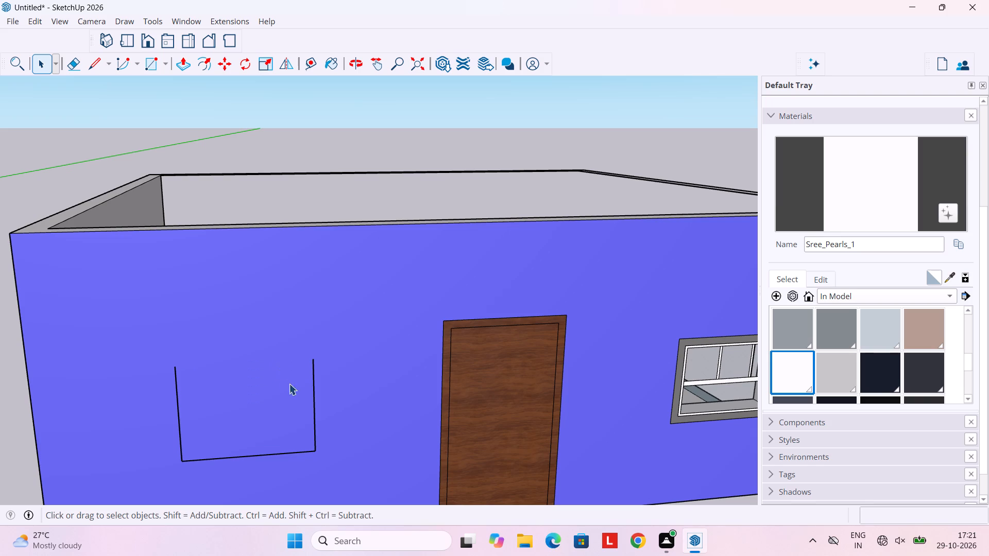
left_click(313, 388)
key("Delete")
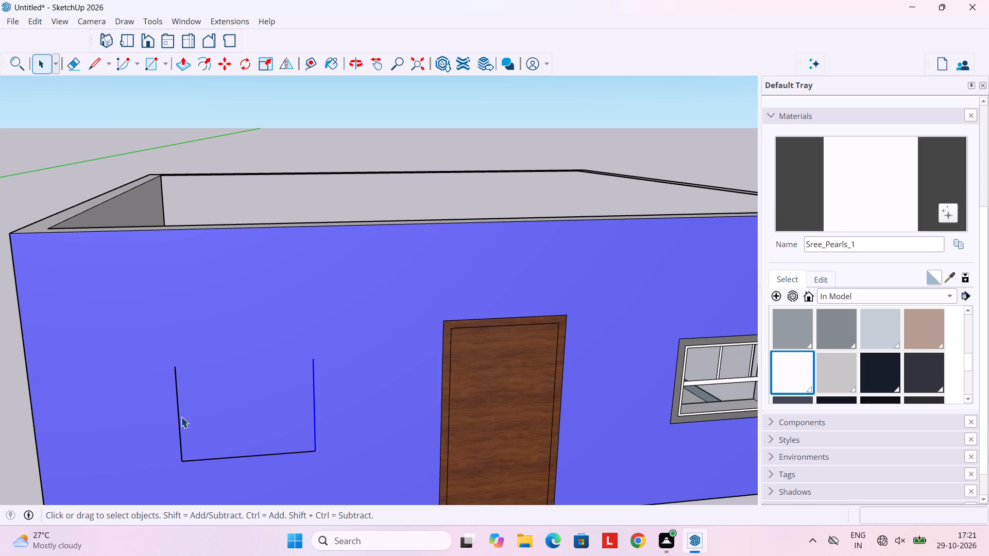
left_click(180, 416)
key("Delete")
left_click(251, 457)
key("Delete")
Examine the remaining window and the door opening in the front wall from outside and inside the house.
scroll(270, 436, "down", 9)
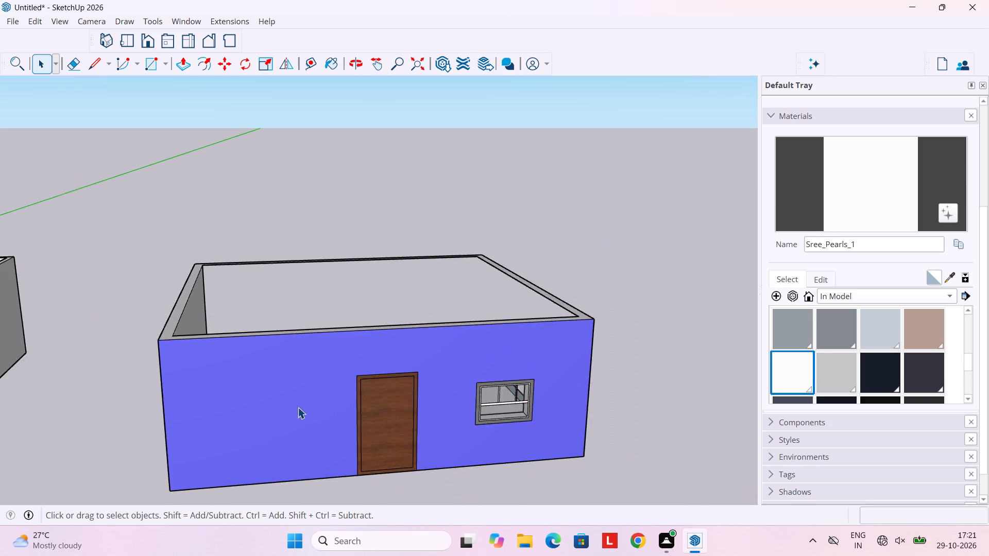
middle_click_drag(298, 407, 278, 384)
scroll(396, 419, "up", 6)
middle_click_drag(485, 379, 465, 367)
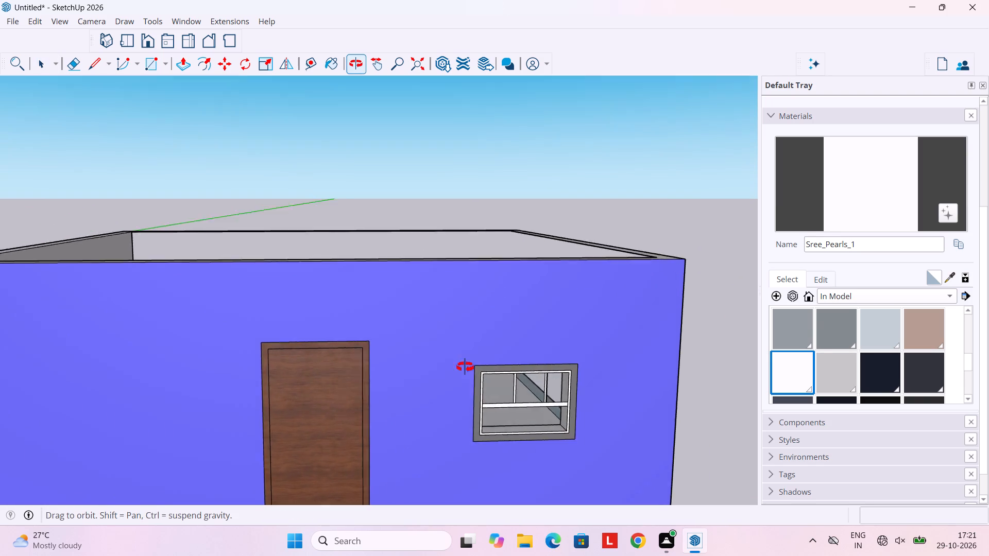
middle_click_drag(465, 367, 363, 313)
scroll(463, 364, "up", 6)
middle_click_drag(461, 363, 286, 357)
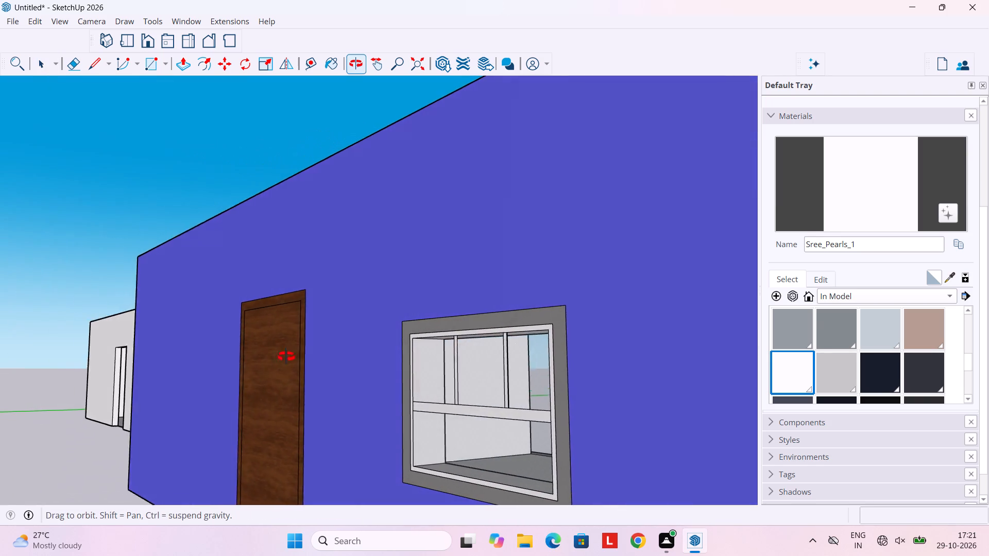
middle_click_drag(286, 357, 121, 408)
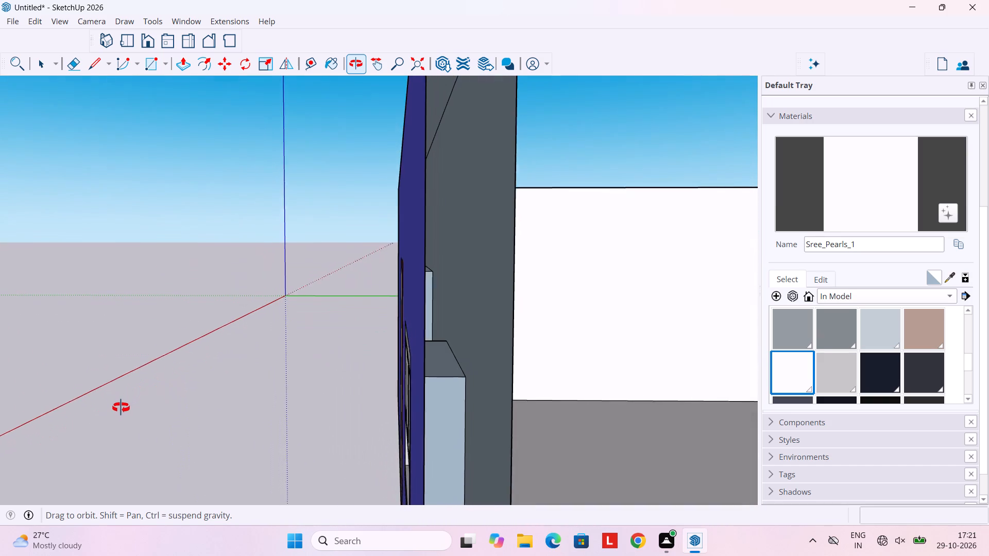
middle_click_drag(121, 408, 120, 409)
scroll(343, 366, "down", 8)
middle_click_drag(403, 357, 313, 359)
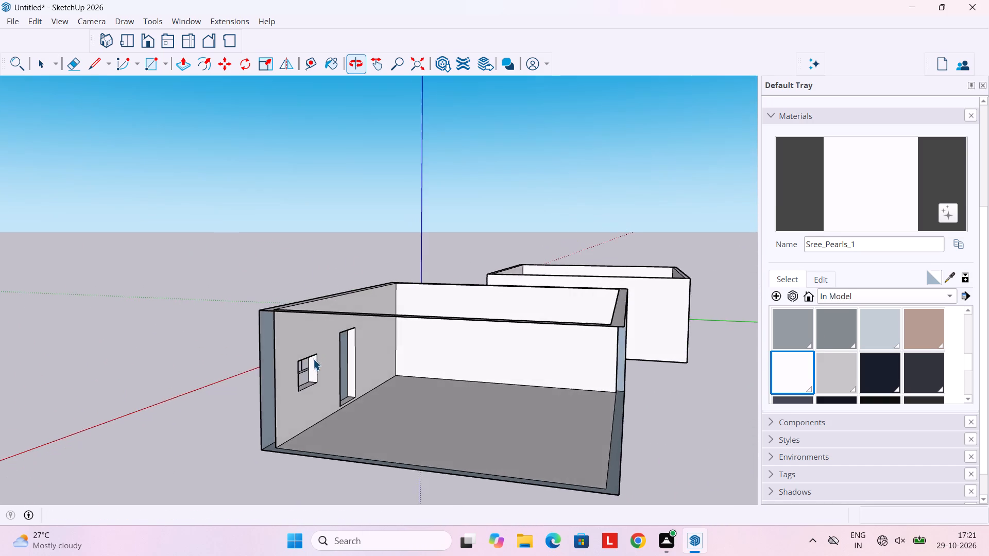
scroll(309, 363, "up", 4)
scroll(368, 350, "up", 3)
middle_click_drag(339, 350, 405, 356)
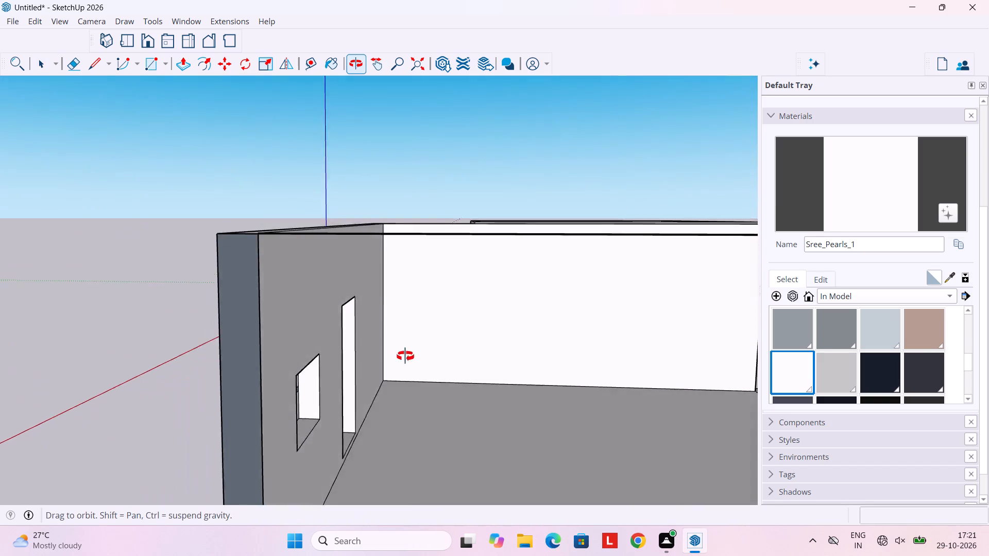
middle_click_drag(405, 356, 556, 361)
middle_click_drag(427, 355, 126, 328)
middle_click_drag(608, 370, 407, 368)
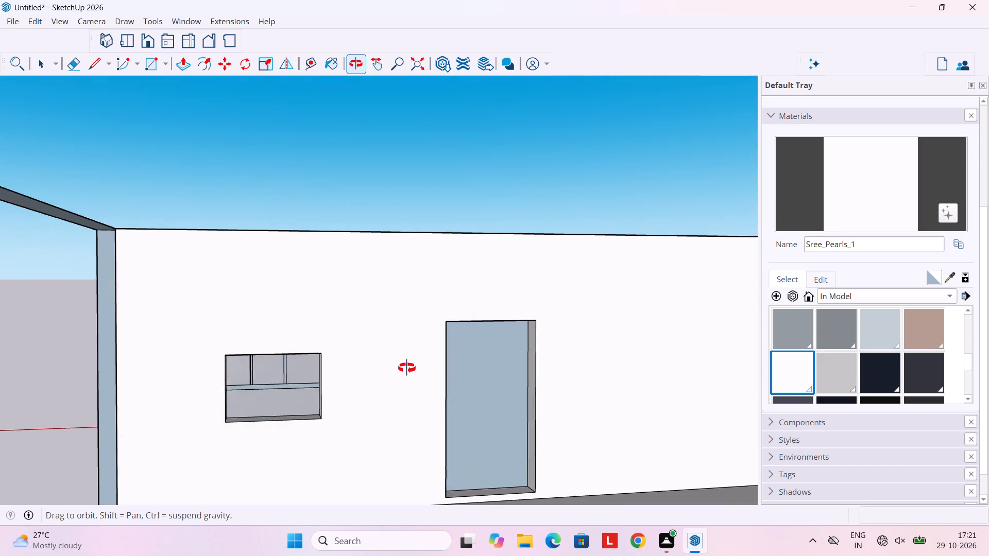
middle_click_drag(407, 368, 401, 369)
scroll(509, 385, "up", 3)
scroll(404, 380, "down", 3)
middle_click_drag(240, 373, 591, 406)
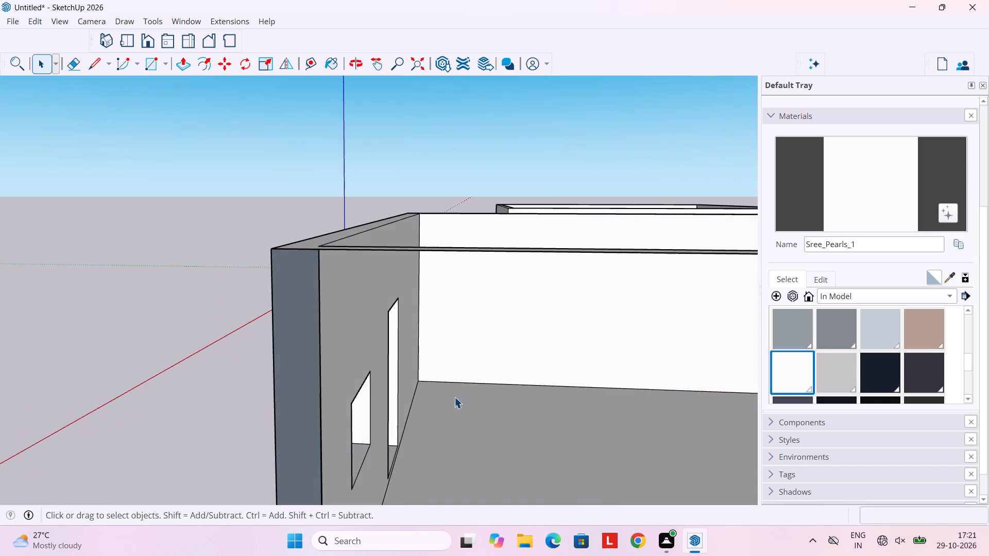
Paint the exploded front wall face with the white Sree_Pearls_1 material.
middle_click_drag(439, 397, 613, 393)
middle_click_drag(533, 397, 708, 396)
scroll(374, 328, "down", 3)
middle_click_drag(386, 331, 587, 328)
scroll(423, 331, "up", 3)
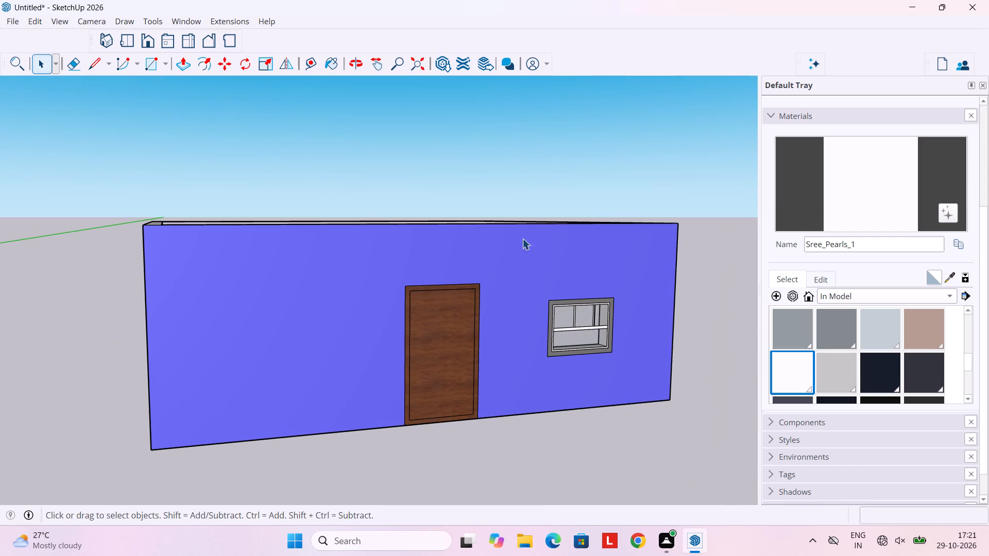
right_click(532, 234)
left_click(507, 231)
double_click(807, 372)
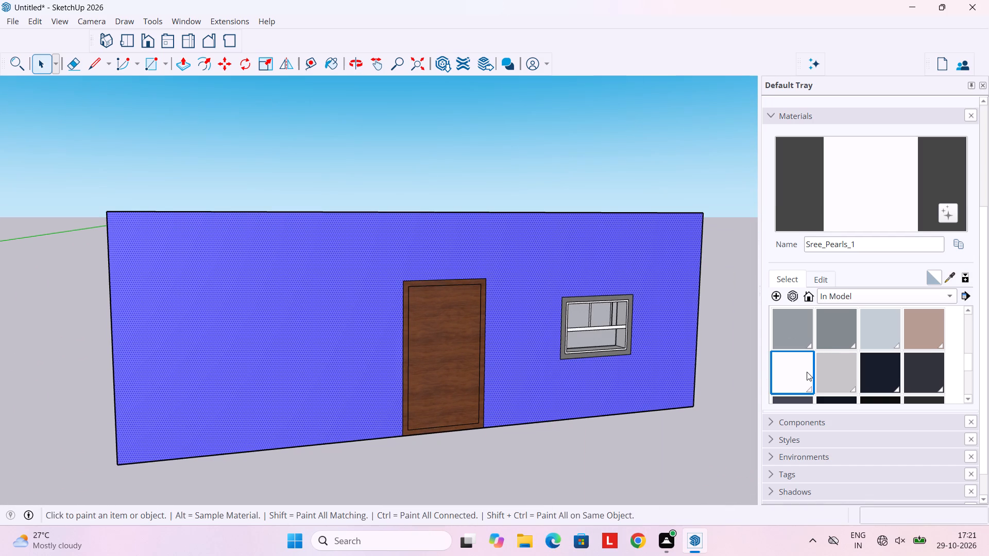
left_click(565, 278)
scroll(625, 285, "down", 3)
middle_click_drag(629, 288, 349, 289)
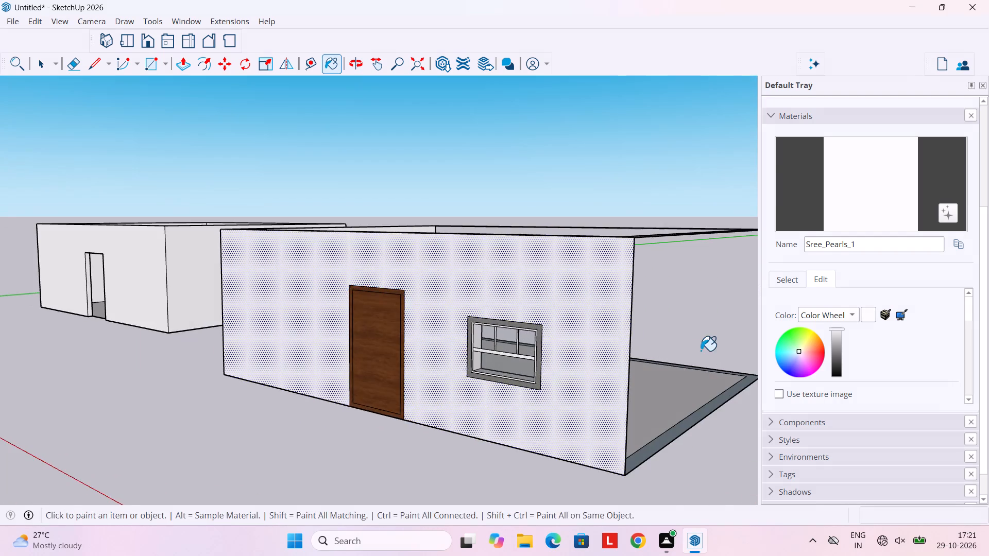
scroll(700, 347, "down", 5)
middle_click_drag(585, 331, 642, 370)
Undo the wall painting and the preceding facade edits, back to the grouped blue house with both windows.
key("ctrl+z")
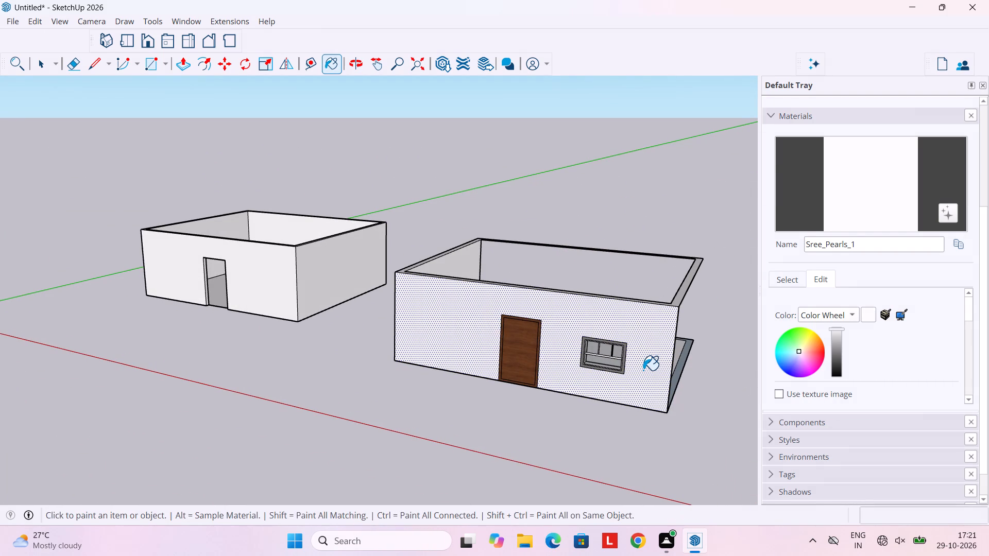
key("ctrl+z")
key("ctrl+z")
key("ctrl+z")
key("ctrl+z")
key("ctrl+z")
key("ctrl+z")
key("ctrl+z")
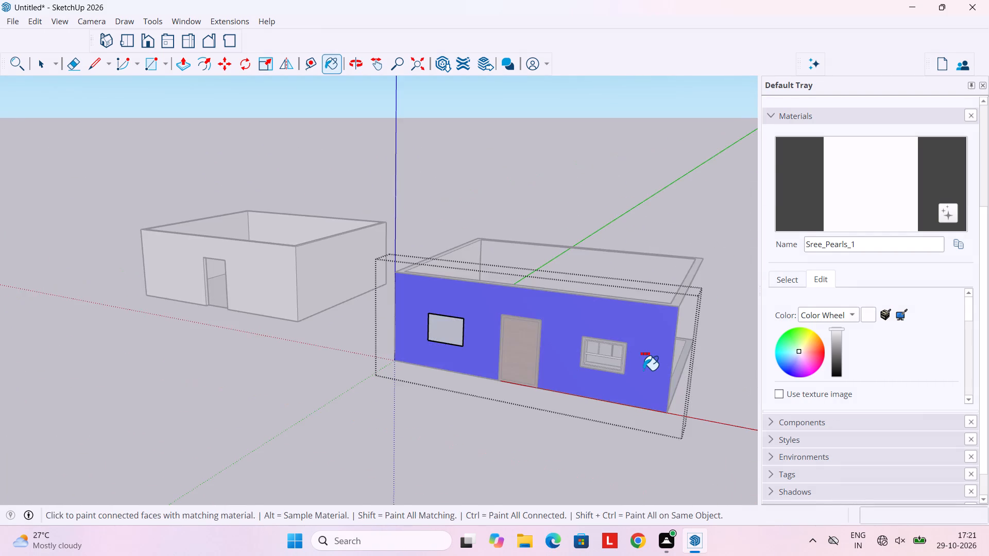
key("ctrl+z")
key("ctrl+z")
Examine the two windows and the door on the blue house's front facade from several angles.
scroll(623, 365, "down", 4)
middle_click_drag(622, 365, 439, 355)
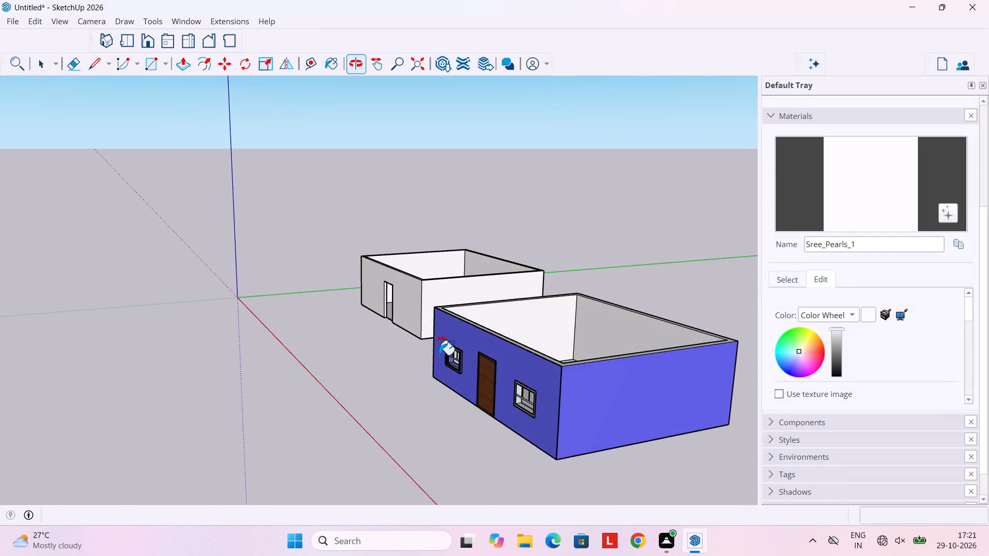
scroll(703, 394, "up", 4)
scroll(621, 387, "down", 5)
middle_click_drag(574, 387, 727, 405)
scroll(612, 384, "down", 5)
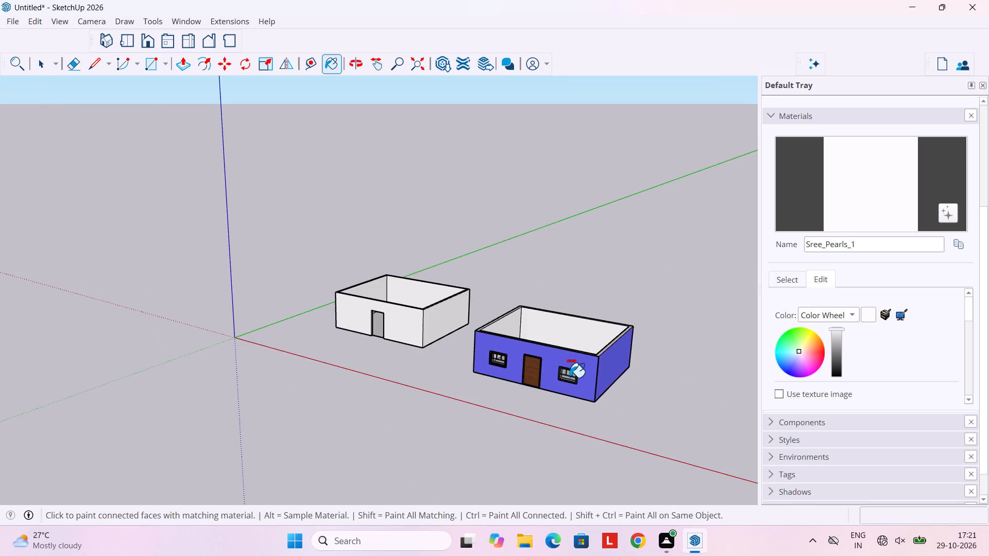
scroll(569, 377, "down", 1)
middle_click_drag(569, 378, 677, 392)
scroll(558, 358, "up", 13)
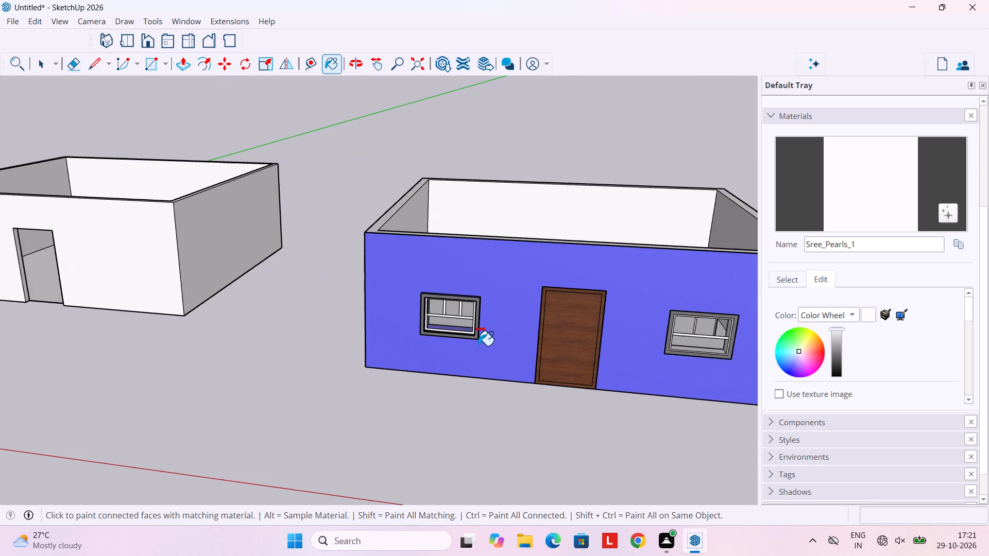
middle_click_drag(471, 345, 593, 316)
scroll(427, 316, "up", 5)
middle_click_drag(428, 314, 559, 298)
scroll(545, 301, "up", 4)
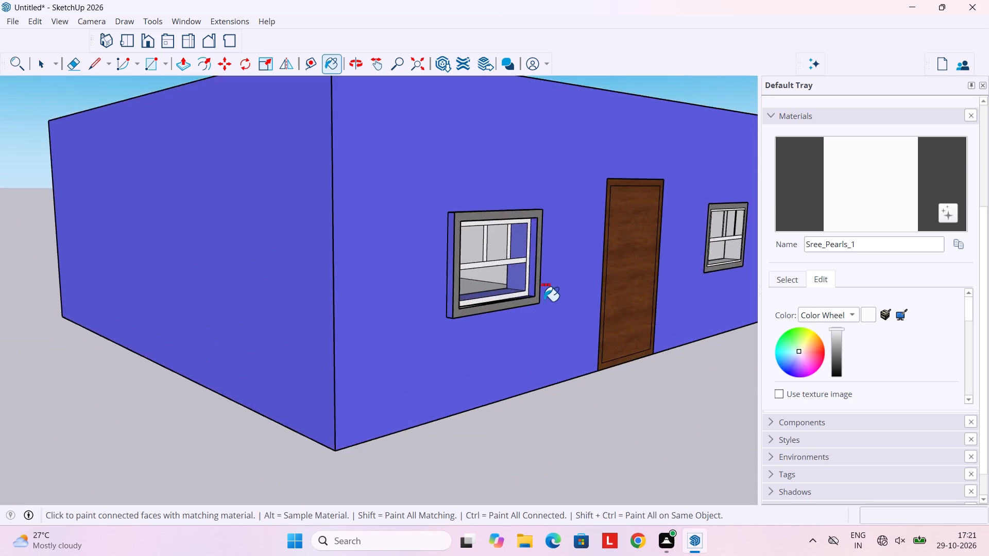
Delete the whole blue house, including its front wall, door, windows and leftover edges.
scroll(540, 301, "down", 9)
key("space")
scroll(540, 310, "down", 8)
middle_click_drag(540, 310, 421, 369)
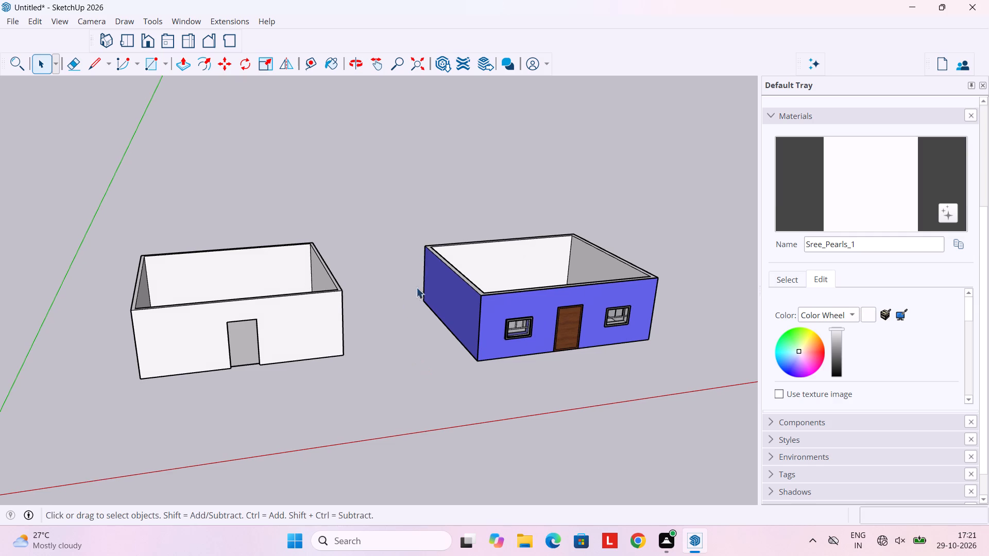
key("space")
left_click_drag(398, 221, 662, 357)
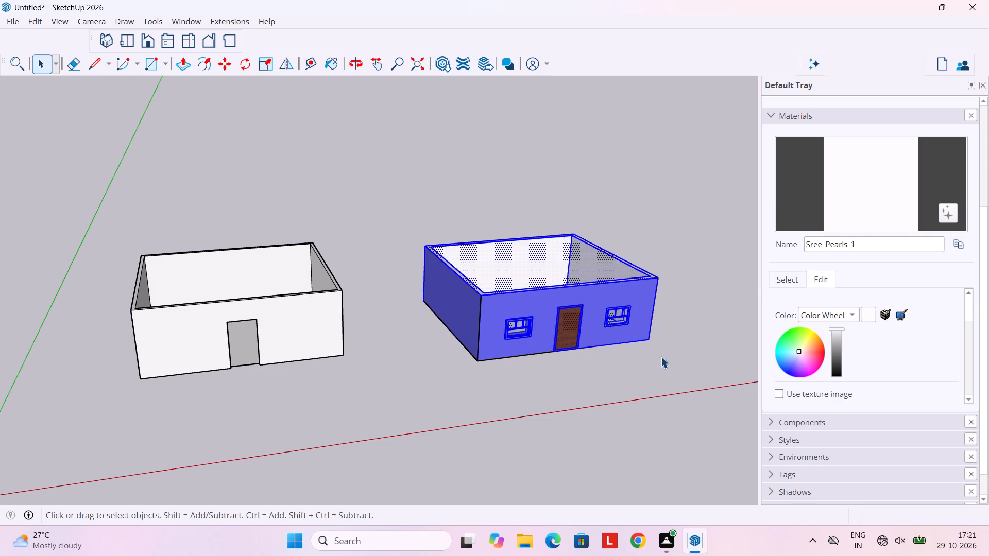
key("Delete")
left_click_drag(396, 268, 716, 367)
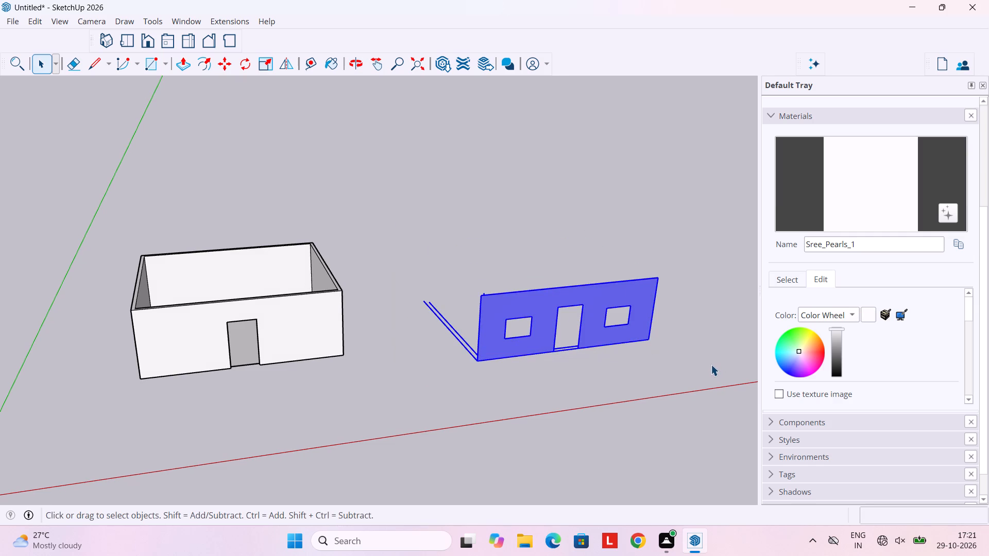
key("Delete")
key("Delete")
Examine the plain white house from all sides, ending at its front wall and door opening.
scroll(436, 318, "down", 4)
middle_click_drag(267, 356, 493, 395)
middle_click_drag(399, 367, 468, 374)
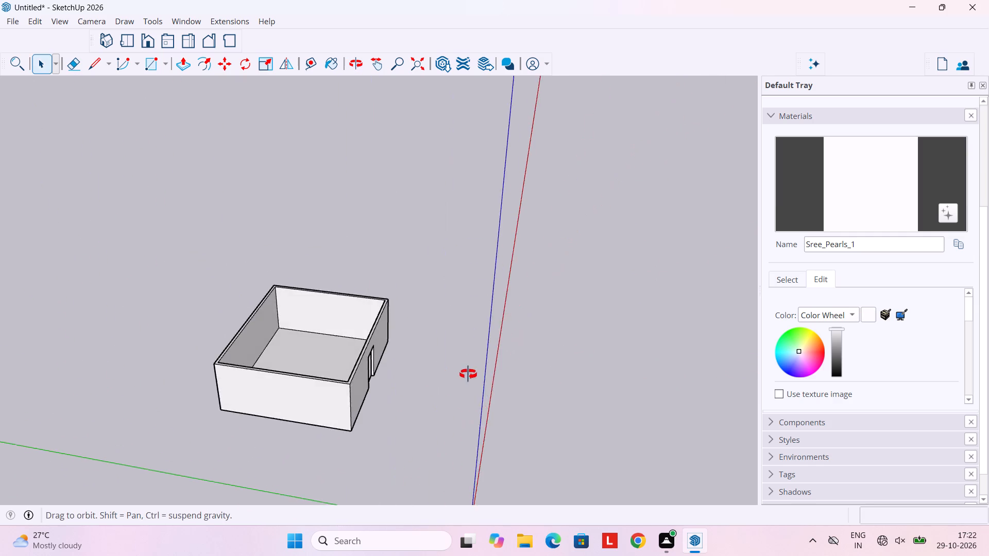
middle_click_drag(468, 374, 248, 347)
middle_click_drag(387, 307, 273, 325)
middle_click_drag(433, 319, 195, 315)
scroll(253, 317, "up", 4)
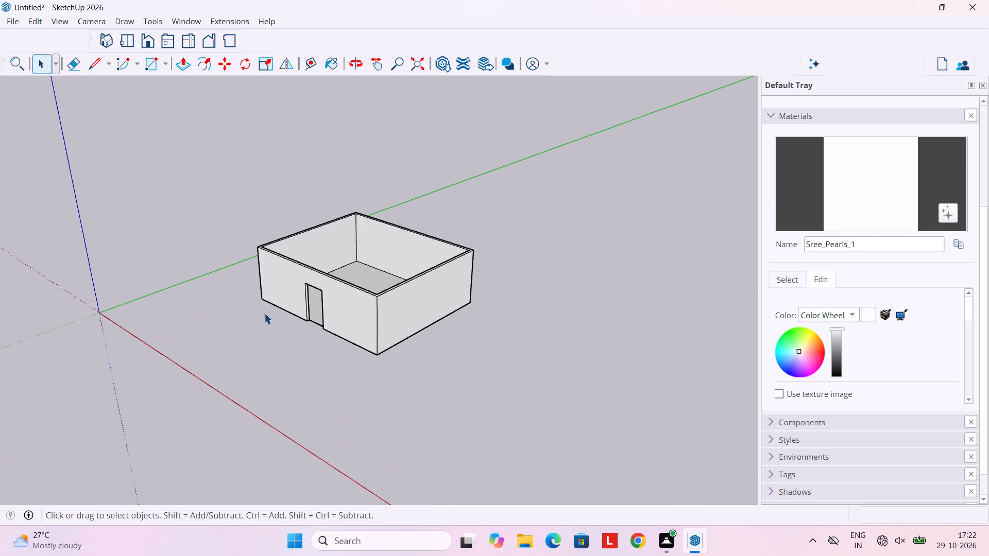
scroll(266, 312, "down", 1)
scroll(266, 313, "up", 7)
middle_click_drag(280, 292, 379, 274)
scroll(284, 307, "up", 3)
middle_click_drag(284, 304, 393, 268)
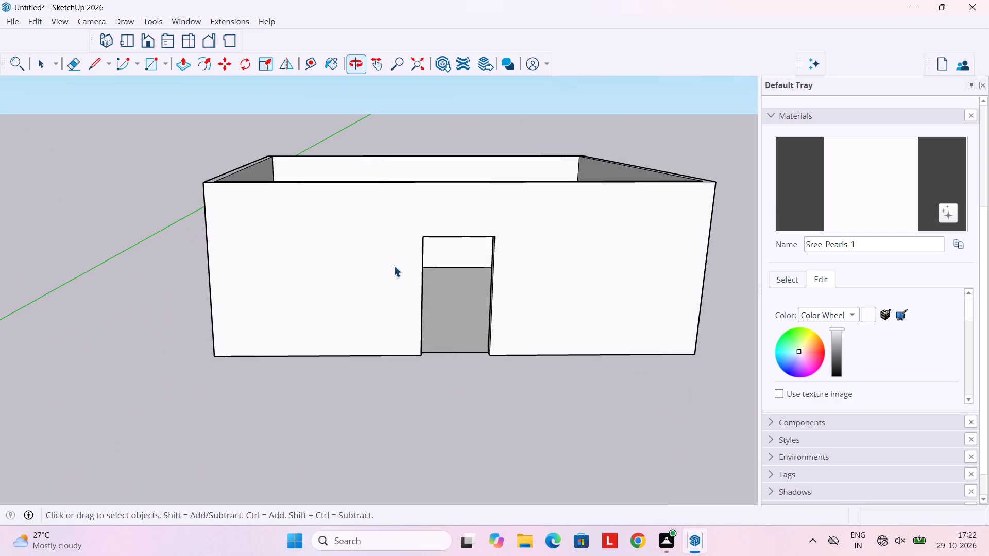
middle_click_drag(335, 323, 372, 306)
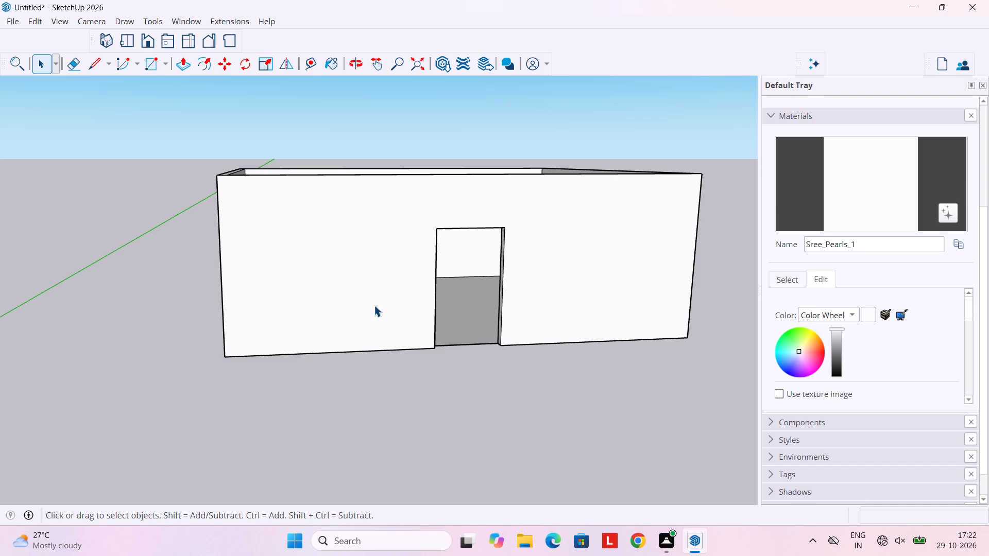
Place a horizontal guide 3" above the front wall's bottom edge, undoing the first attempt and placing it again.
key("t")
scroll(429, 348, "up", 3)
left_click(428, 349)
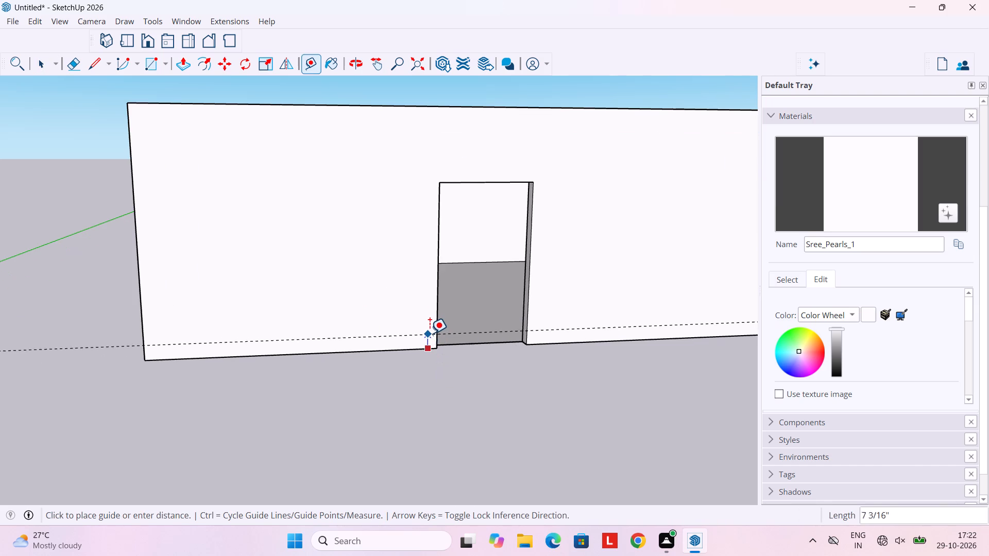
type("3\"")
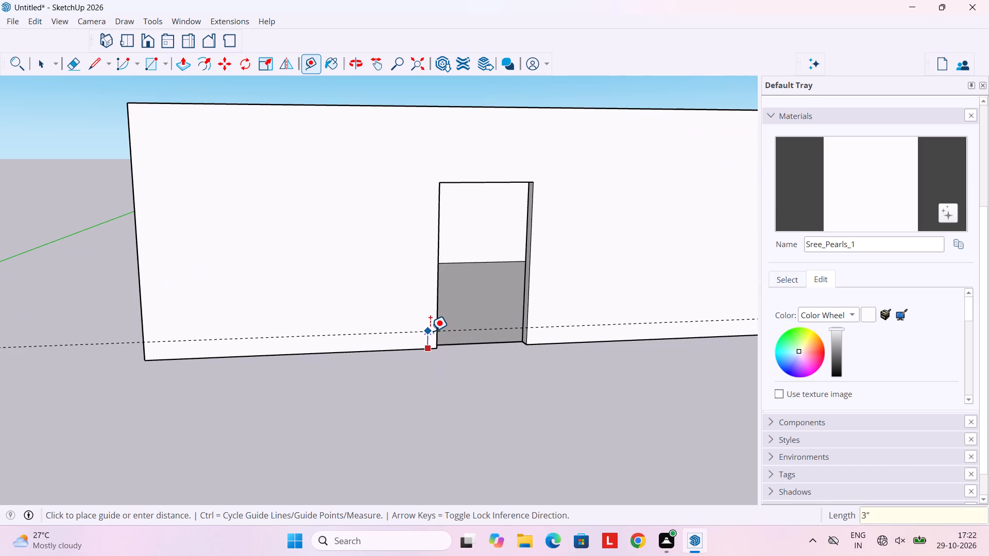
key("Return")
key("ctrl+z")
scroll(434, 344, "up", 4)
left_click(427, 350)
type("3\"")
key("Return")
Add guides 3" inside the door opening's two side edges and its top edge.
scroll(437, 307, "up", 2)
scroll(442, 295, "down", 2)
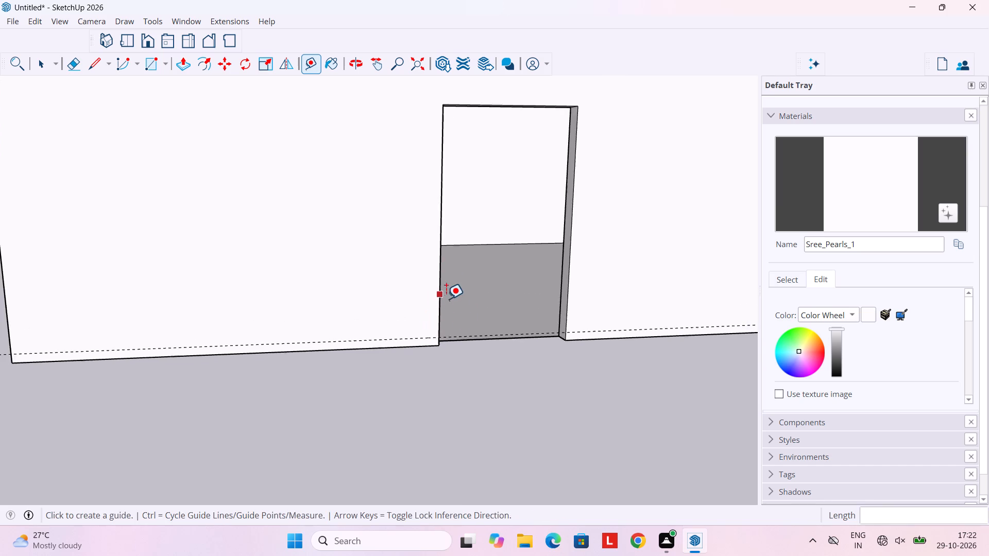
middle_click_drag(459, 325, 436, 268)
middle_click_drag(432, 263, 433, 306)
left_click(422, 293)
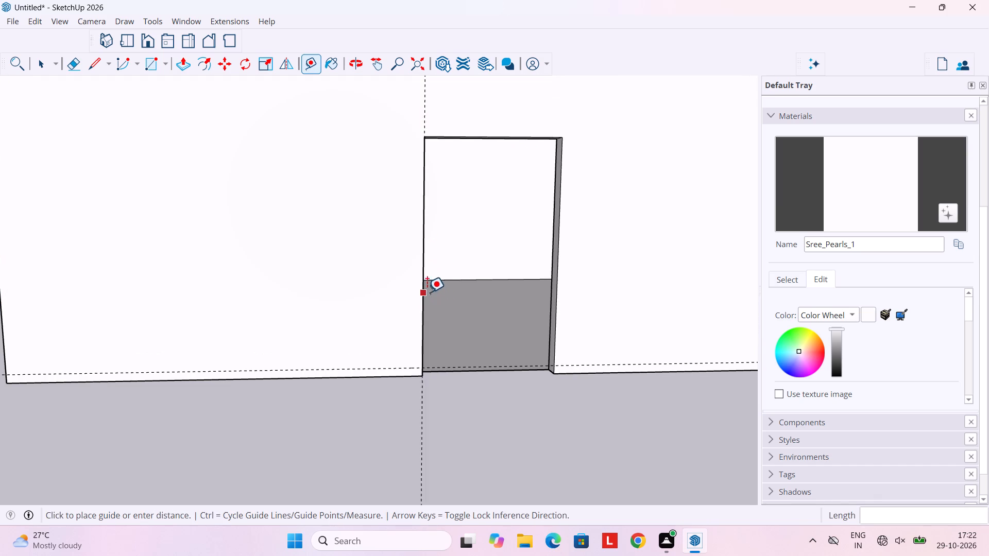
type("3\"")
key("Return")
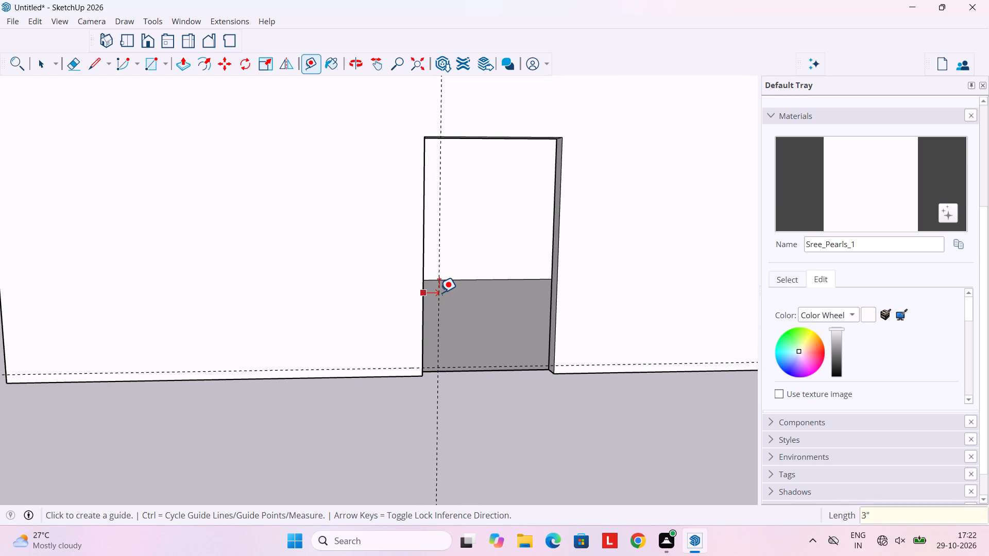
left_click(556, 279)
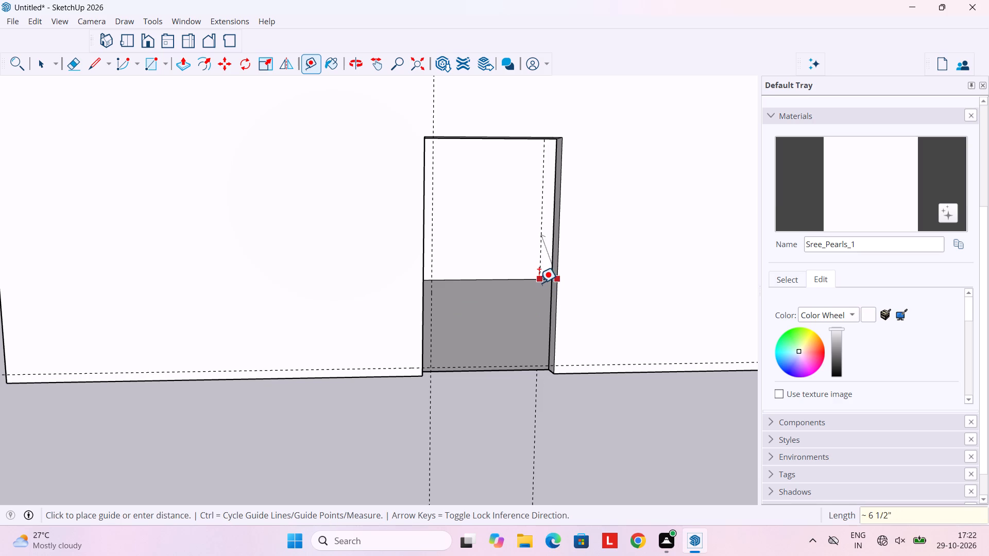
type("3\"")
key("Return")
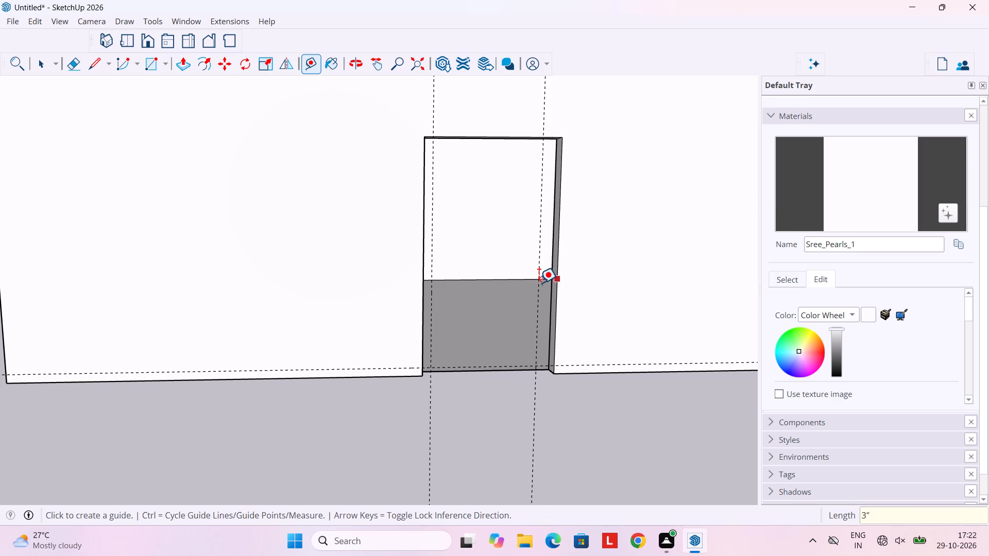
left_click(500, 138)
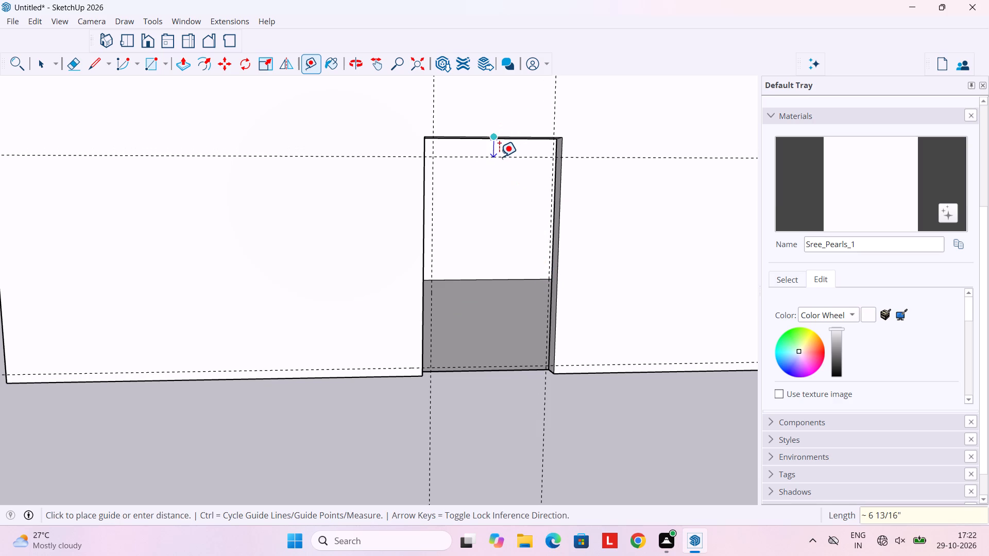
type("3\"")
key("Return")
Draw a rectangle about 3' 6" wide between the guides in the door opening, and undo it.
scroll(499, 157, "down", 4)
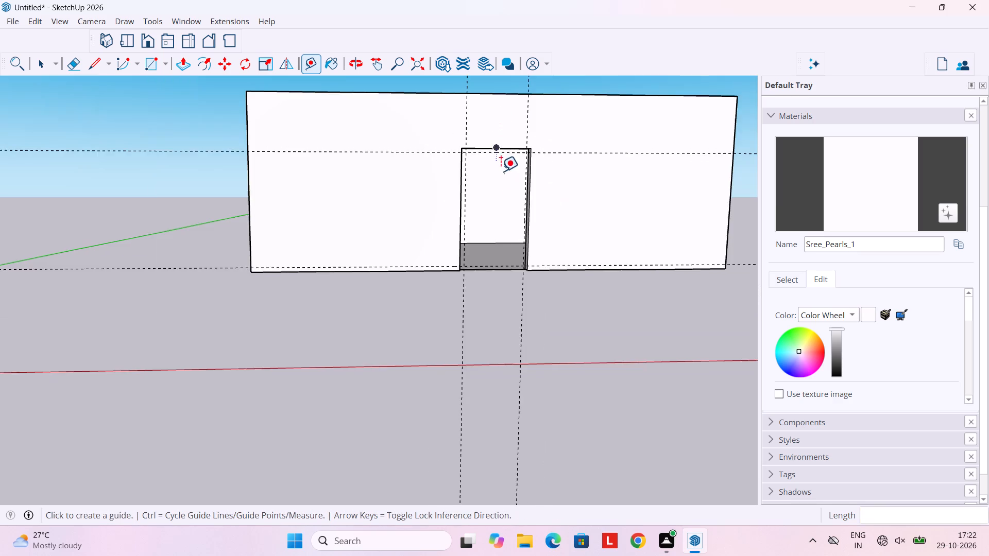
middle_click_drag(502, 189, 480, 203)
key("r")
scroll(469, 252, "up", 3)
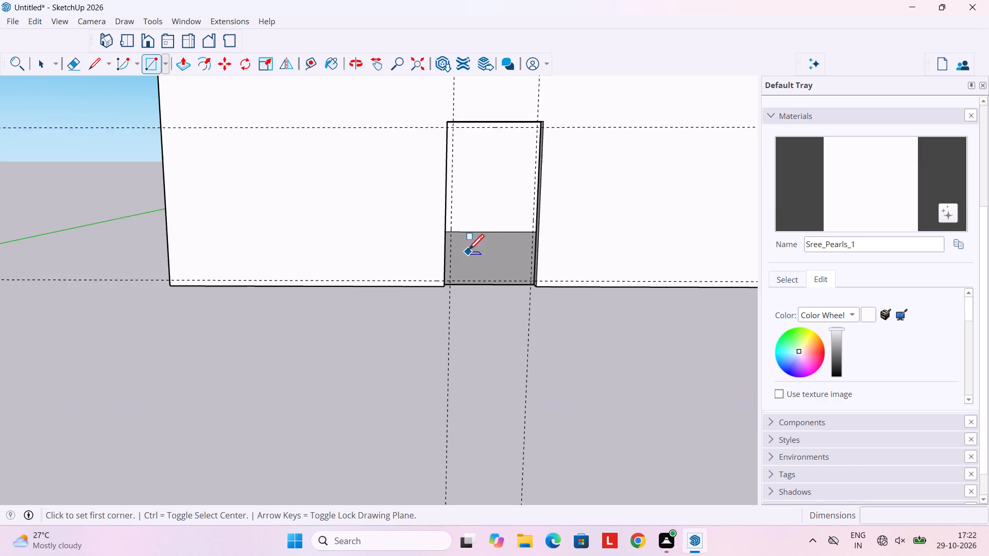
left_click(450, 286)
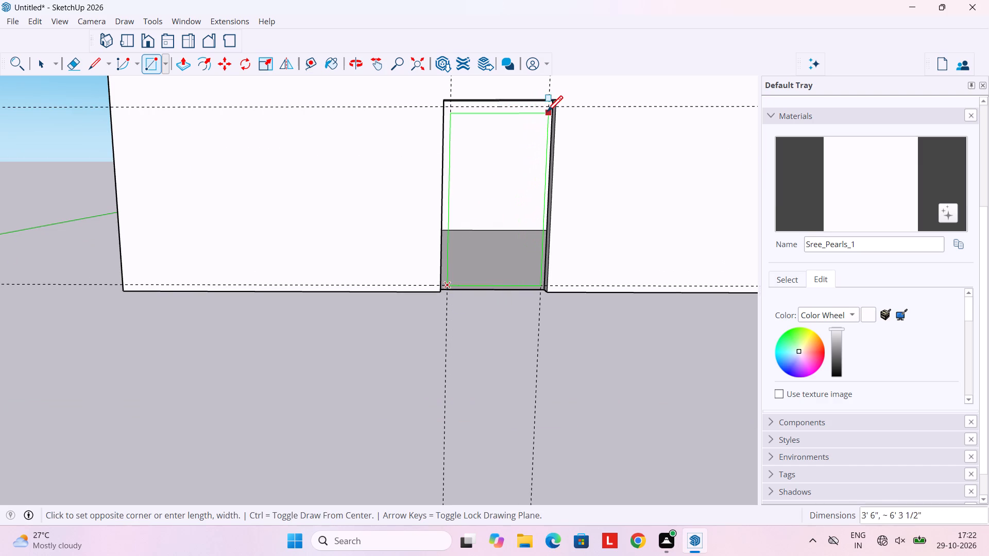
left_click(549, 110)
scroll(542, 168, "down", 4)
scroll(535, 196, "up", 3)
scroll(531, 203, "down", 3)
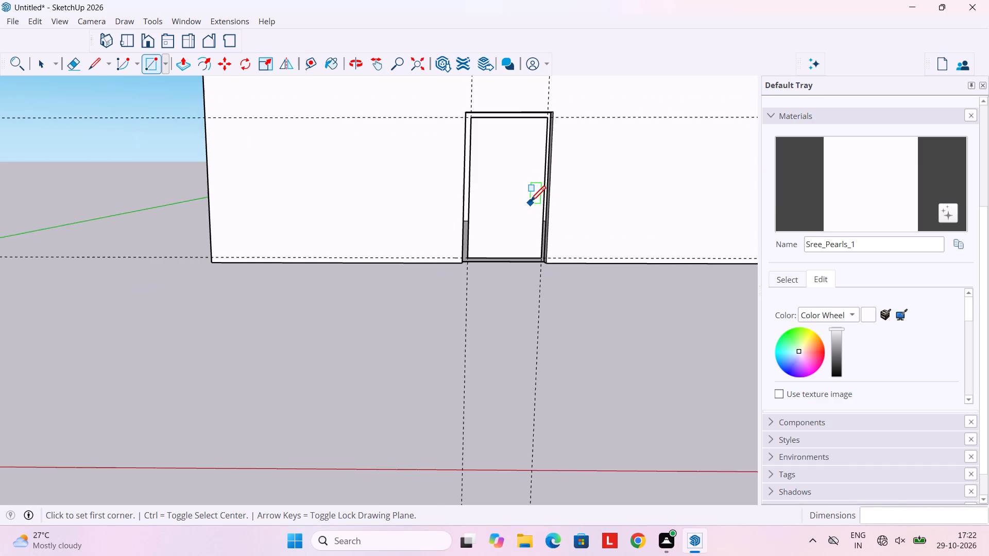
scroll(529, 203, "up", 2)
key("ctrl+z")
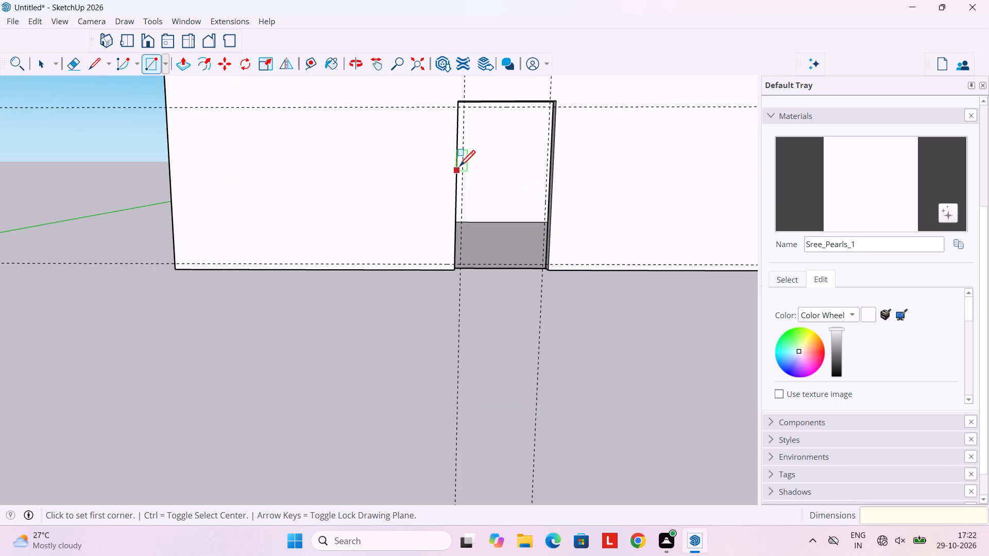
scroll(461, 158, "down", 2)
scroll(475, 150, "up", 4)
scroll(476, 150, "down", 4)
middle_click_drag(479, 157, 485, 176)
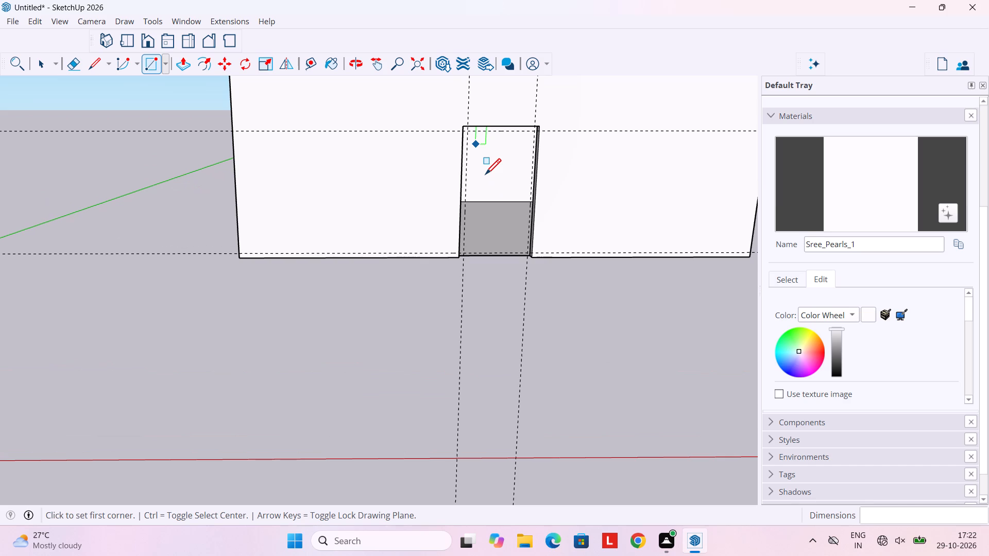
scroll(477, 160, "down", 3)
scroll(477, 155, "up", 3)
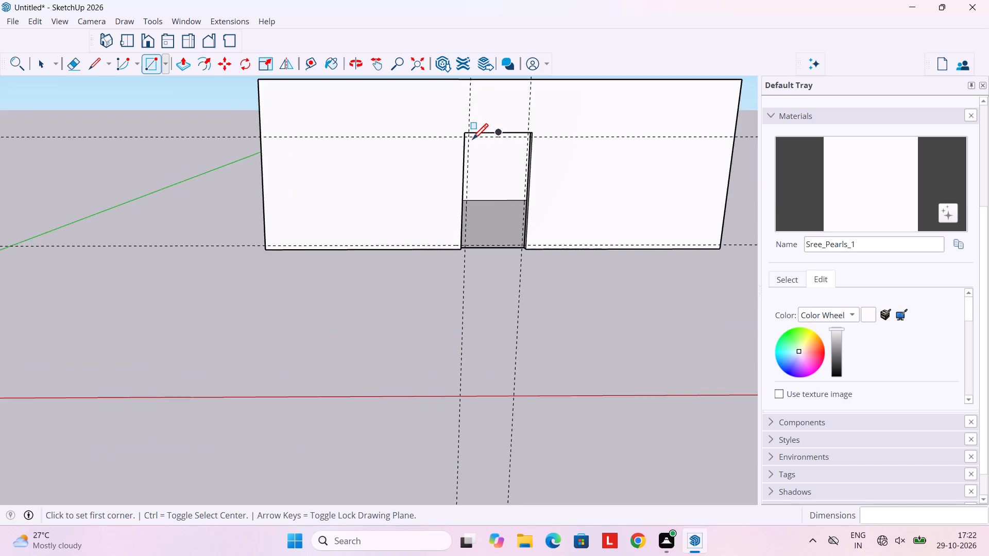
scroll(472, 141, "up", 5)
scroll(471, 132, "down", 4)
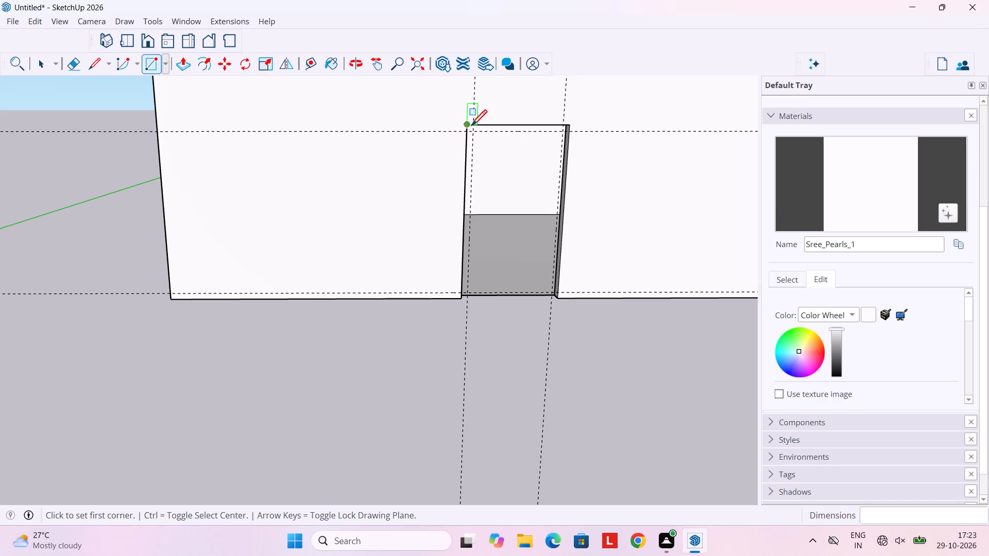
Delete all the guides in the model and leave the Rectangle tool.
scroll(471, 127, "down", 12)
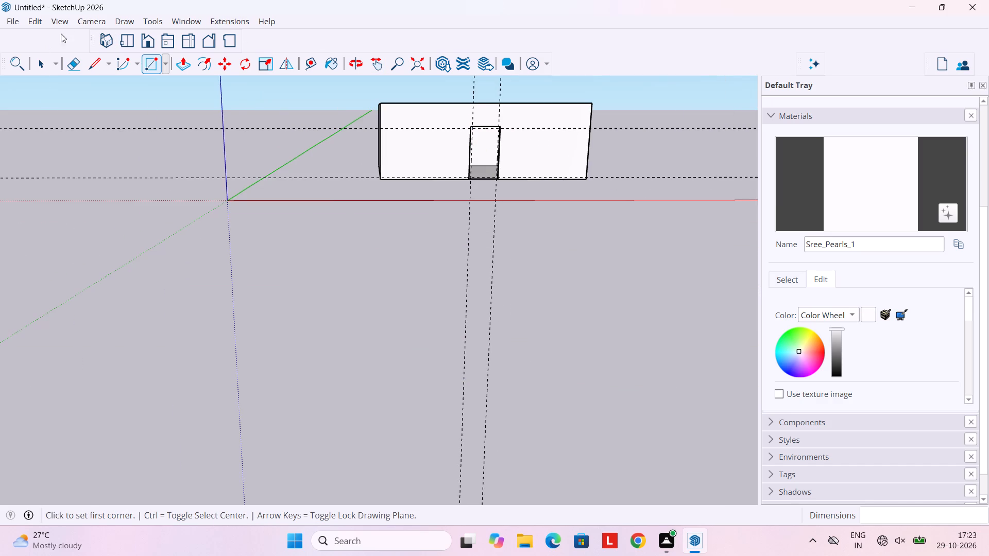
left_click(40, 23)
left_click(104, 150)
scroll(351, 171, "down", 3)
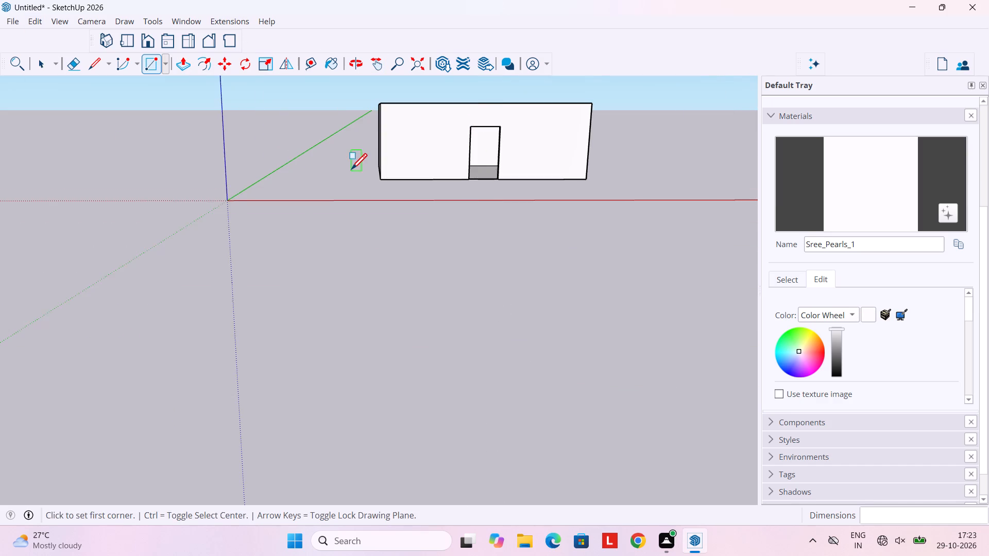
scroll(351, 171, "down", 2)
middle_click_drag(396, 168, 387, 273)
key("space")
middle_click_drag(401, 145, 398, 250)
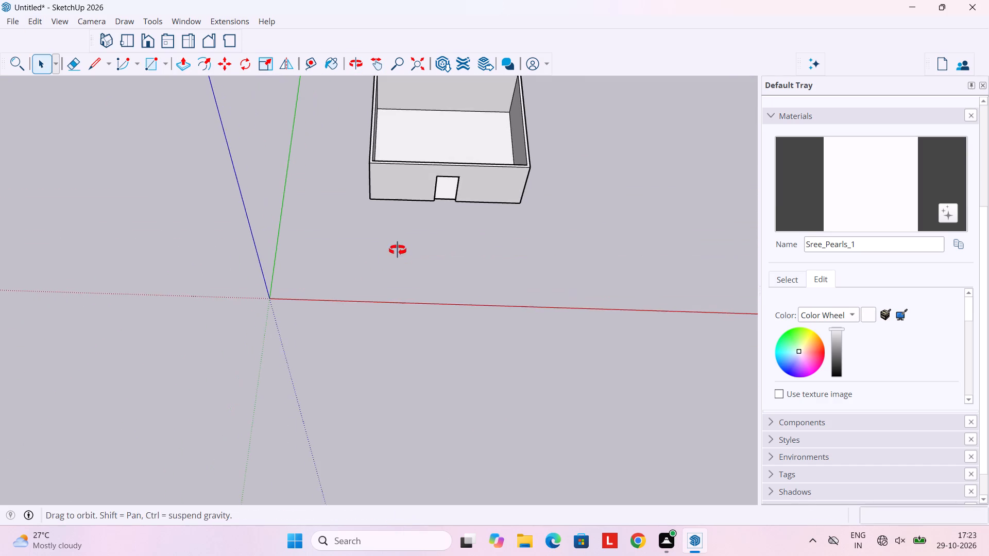
Delete the entire remaining white house from the model.
middle_click_drag(398, 250, 397, 250)
middle_click_drag(451, 134, 475, 96)
middle_click_drag(524, 158, 499, 314, "shift")
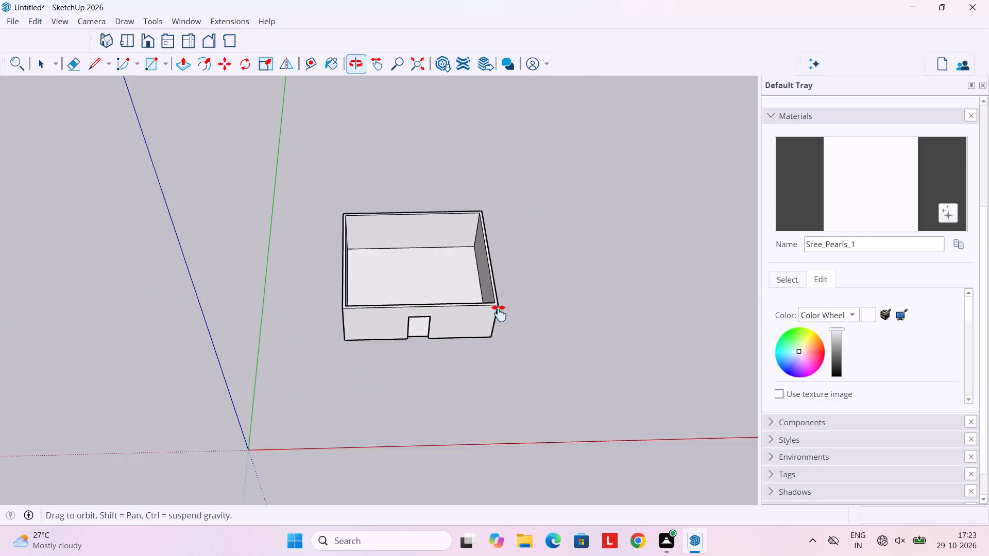
middle_click_drag(499, 314, 486, 287, "shift")
left_click_drag(304, 176, 503, 333)
key("Delete")
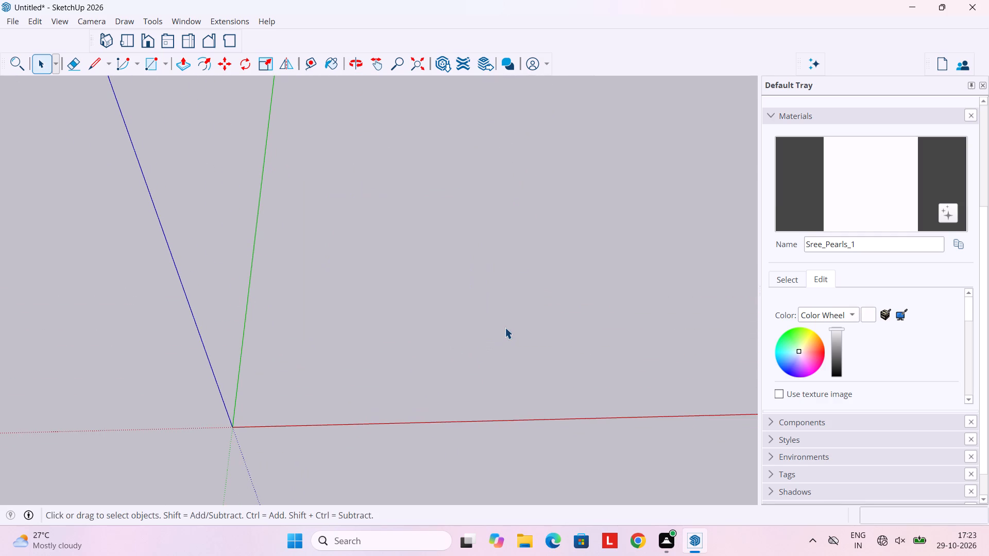
Draw a 28' by 24' rectangle on the ground near the origin.
scroll(449, 321, "down", 3)
middle_click_drag(448, 319, 444, 257)
key("r")
scroll(396, 375, "down", 3)
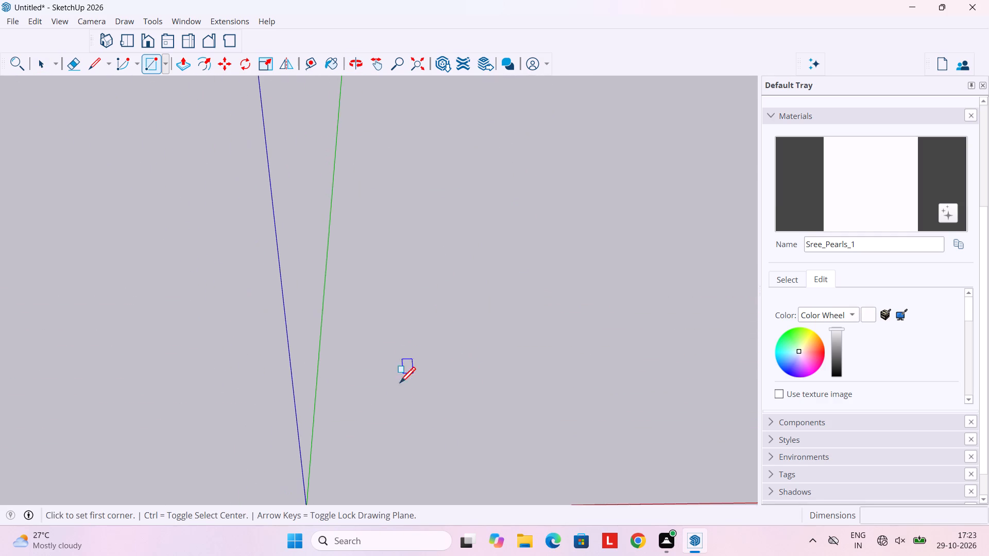
middle_click_drag(392, 415, 420, 386)
middle_click_drag(419, 483, 354, 327, "shift")
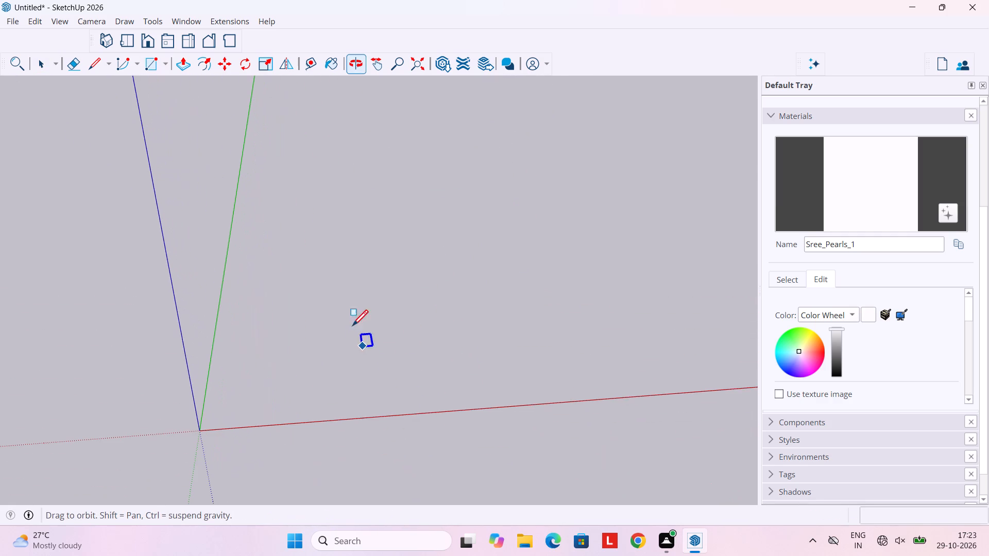
left_click(302, 351)
type("28'")
type(",24'")
key("Return")
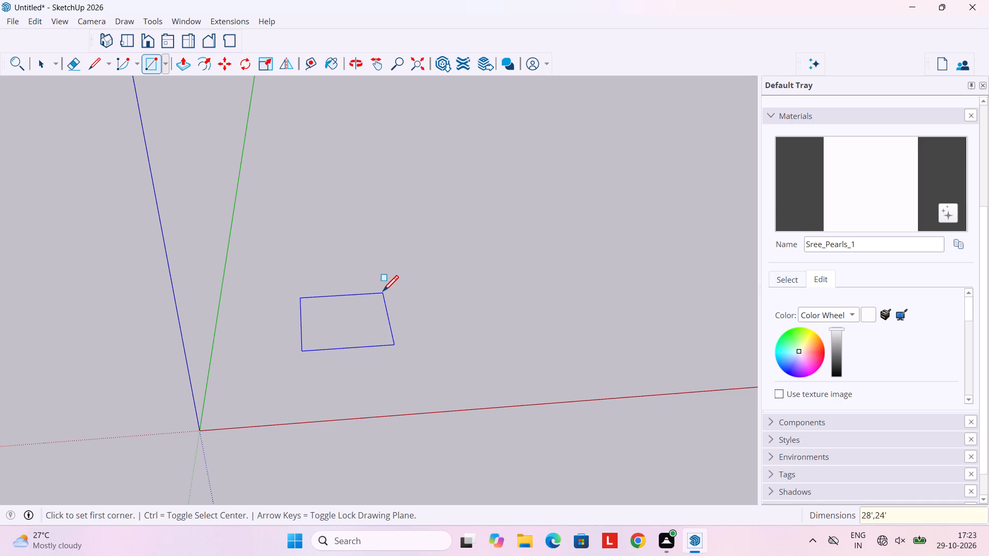
Offset the rectangle's edges 9" inward to outline the walls.
key("f")
scroll(415, 340, "up", 4)
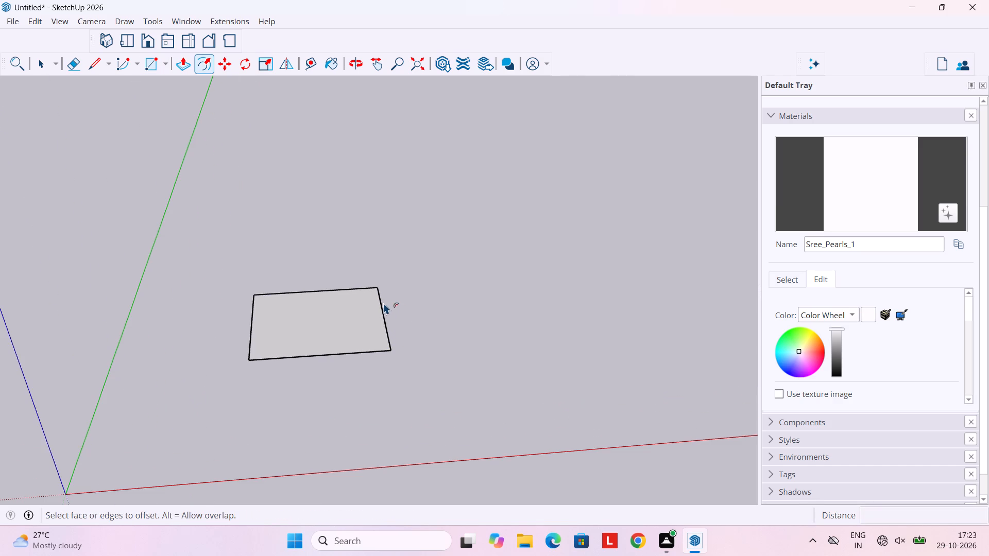
left_click(379, 315)
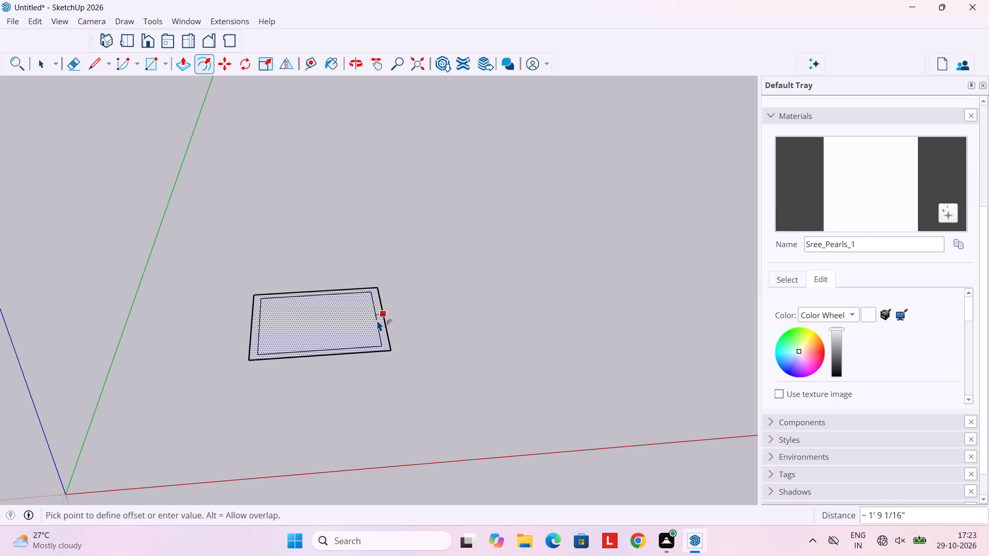
type("9\"")
key("Return")
Push/Pull the wall outline between the two rectangles up 10'.
scroll(377, 320, "up", 7)
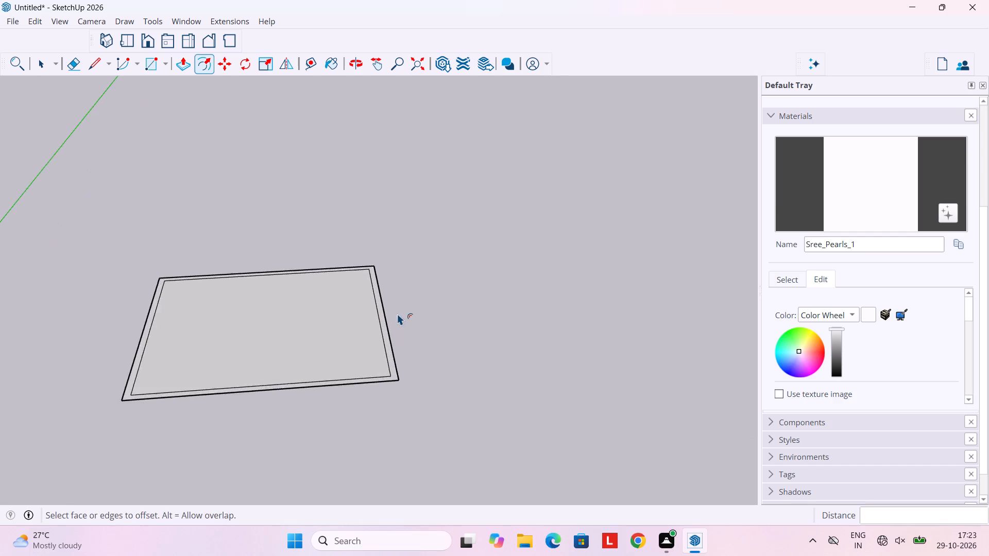
scroll(397, 314, "up", 3)
key("p")
scroll(393, 341, "up", 3)
left_click(384, 351)
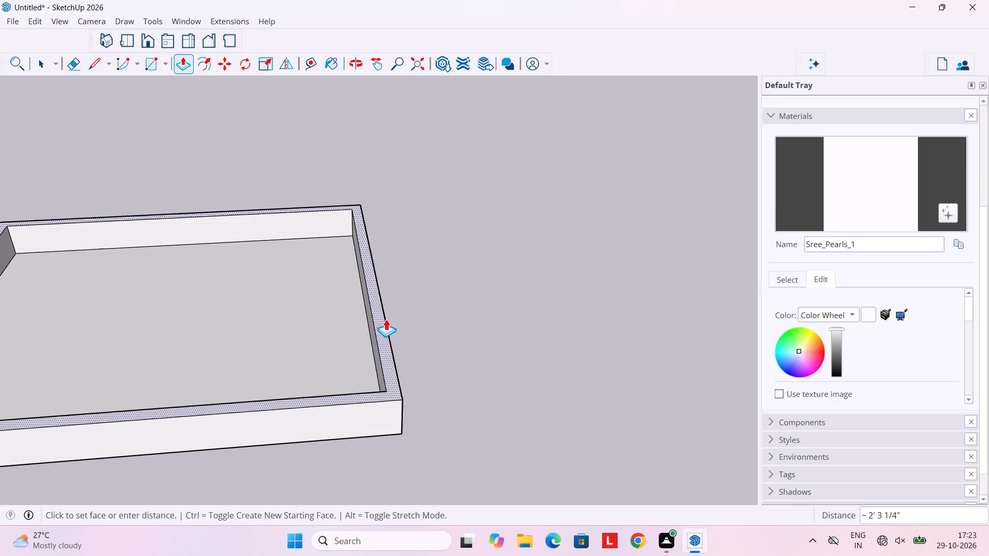
type("10'")
key("Return")
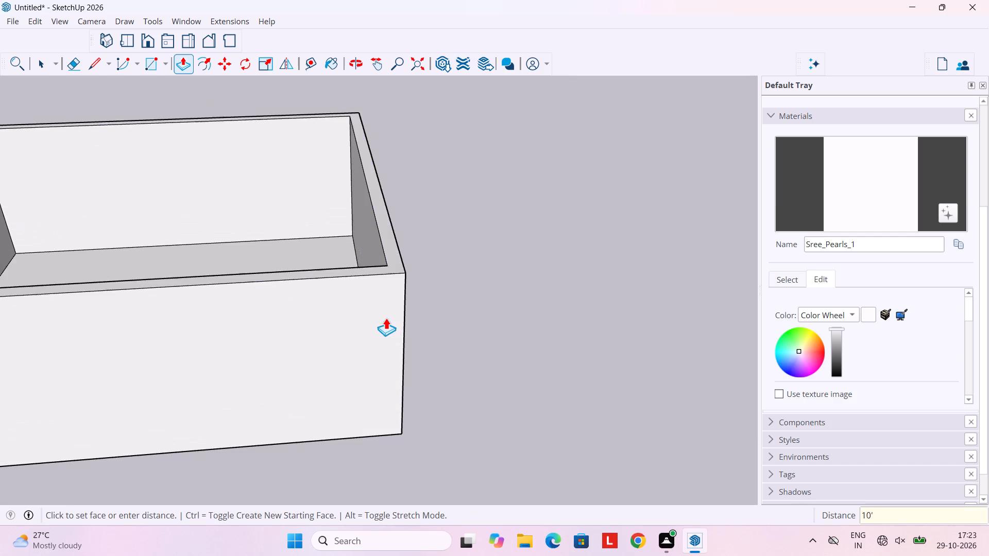
Add horizontal guides on the long front wall 3' and 7' above its bottom edge, and one 3' above the lower guide.
scroll(386, 318, "down", 4)
middle_click_drag(302, 353, 397, 312)
key("space")
middle_click_drag(280, 337, 363, 265)
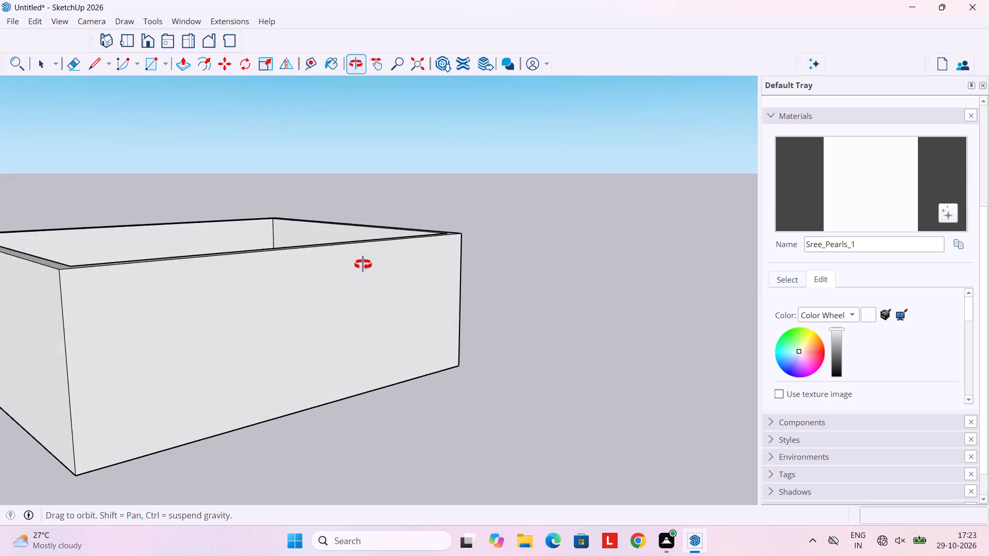
middle_click_drag(363, 265, 368, 258)
scroll(350, 296, "down", 3)
middle_click_drag(345, 302, 226, 321)
middle_click_drag(172, 333, 169, 317)
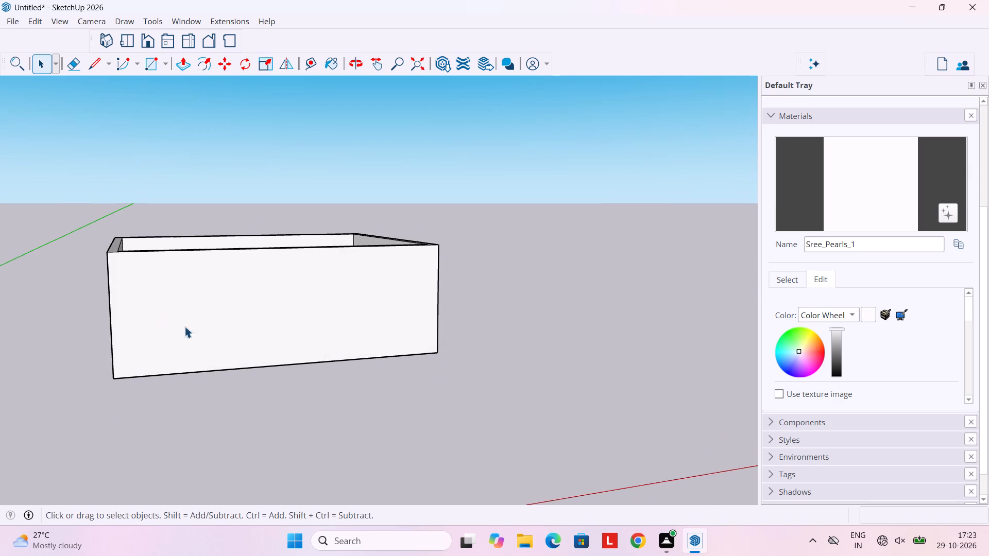
key("t")
scroll(239, 406, "up", 3)
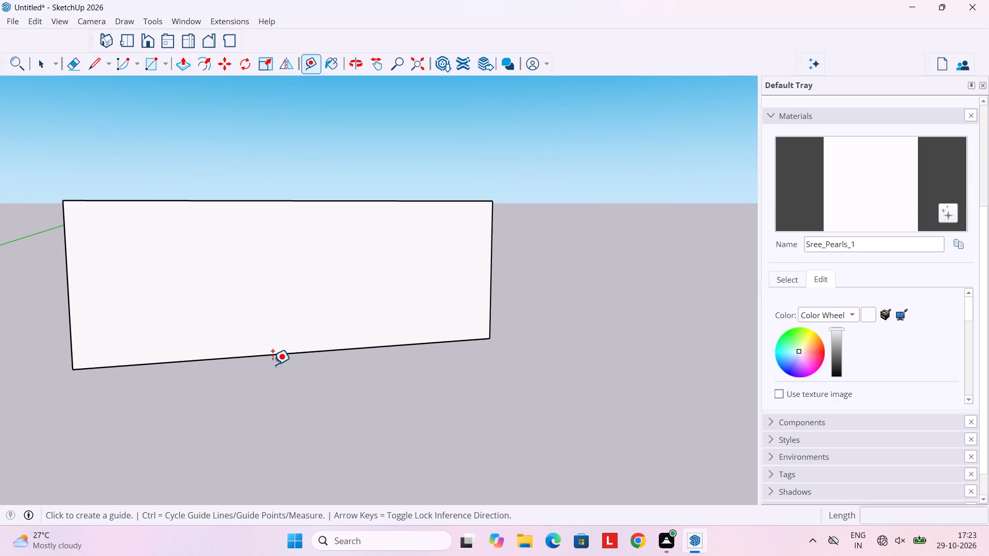
left_click(278, 353)
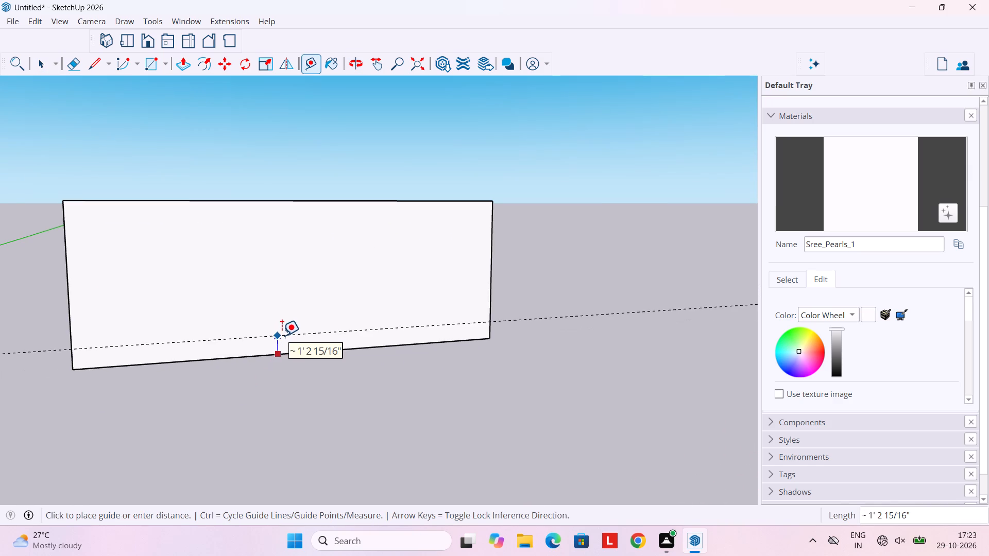
type("3'")
key("Return")
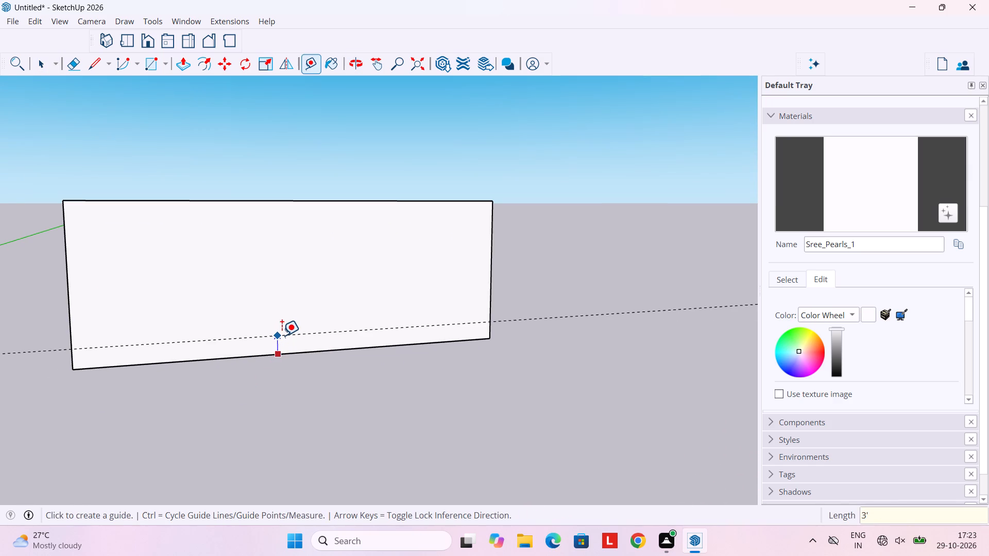
left_click(292, 354)
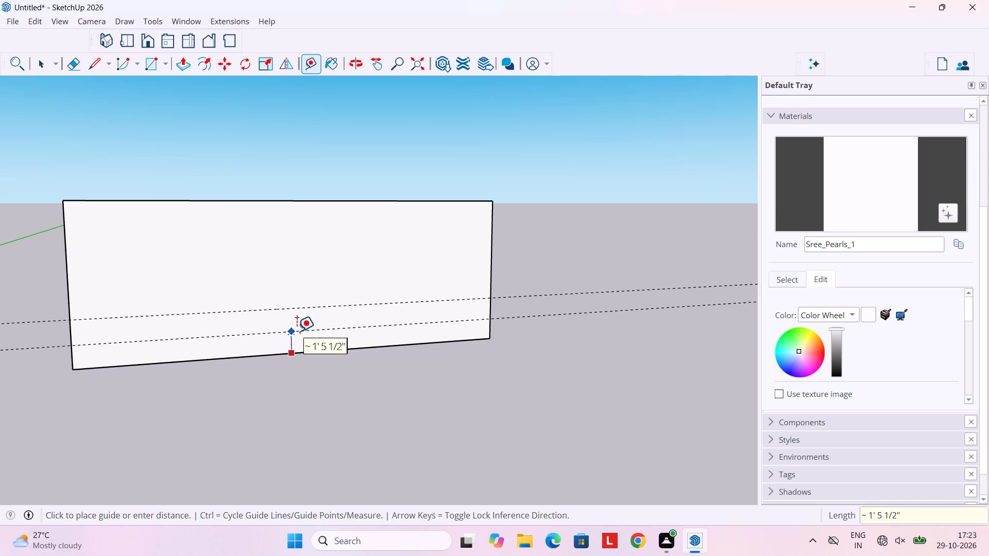
type("7'")
key("Return")
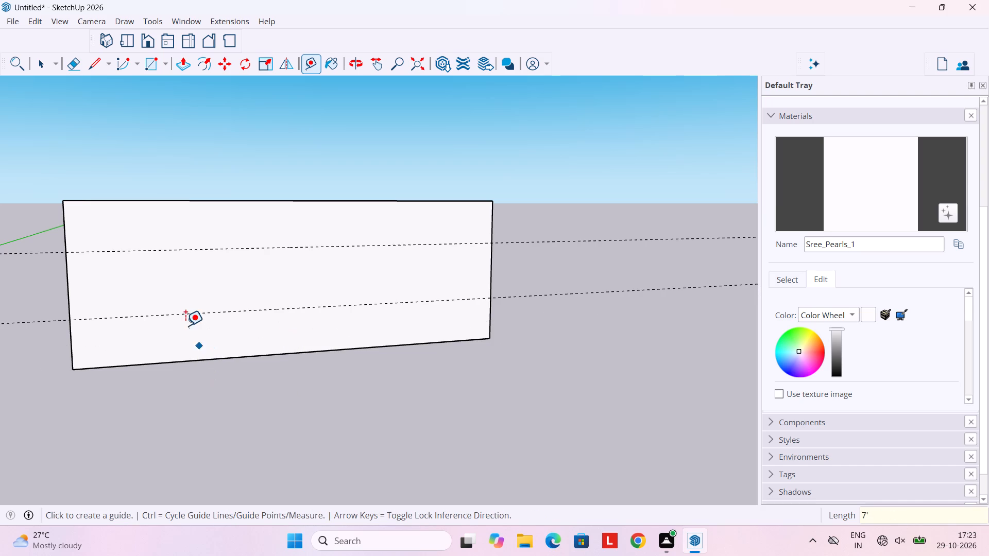
left_click(185, 314)
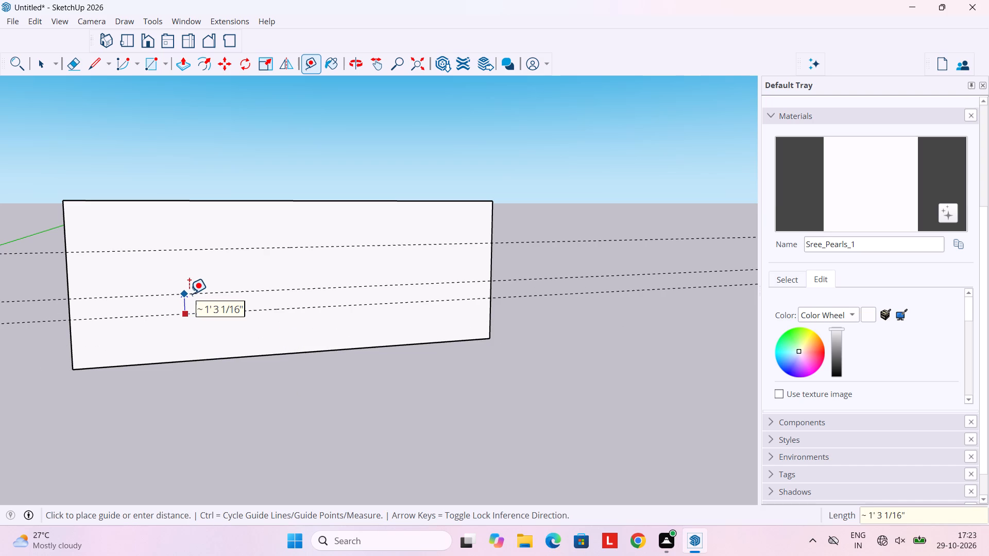
type("3'")
key("Return")
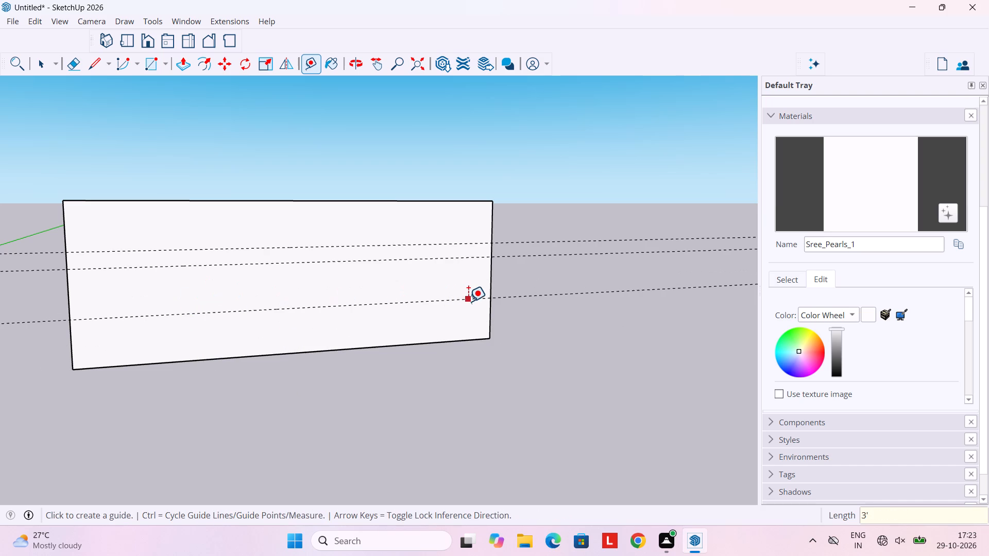
left_click(468, 302)
middle_click_drag(483, 323, 321, 334)
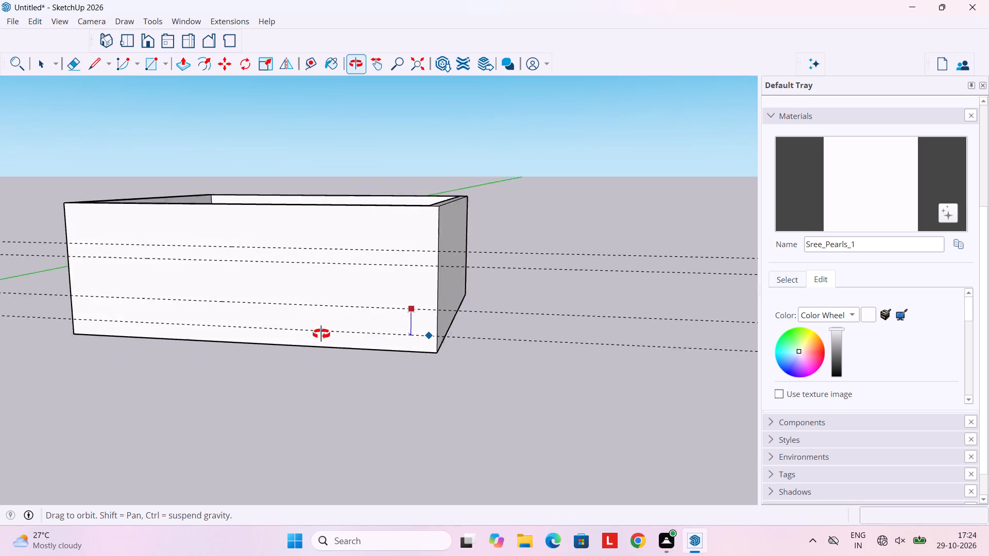
middle_click_drag(321, 334, 288, 334)
key("space")
Place a guide 3' above the adjoining side wall's bottom edge, undoing the first attempt, and add another 3' above it.
middle_click_drag(437, 310, 340, 310)
middle_click_drag(367, 327, 247, 304)
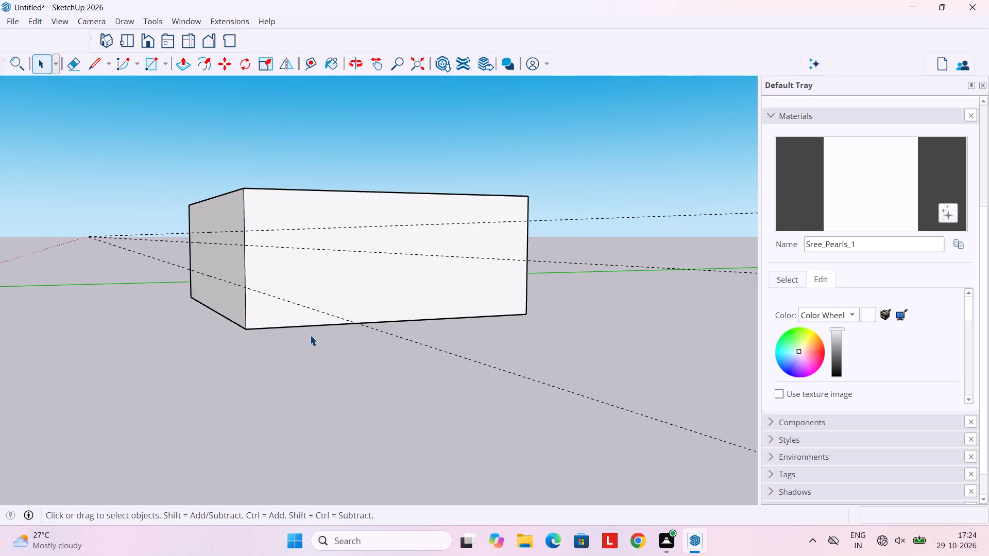
key("t")
scroll(310, 339, "up", 3)
left_click(312, 324)
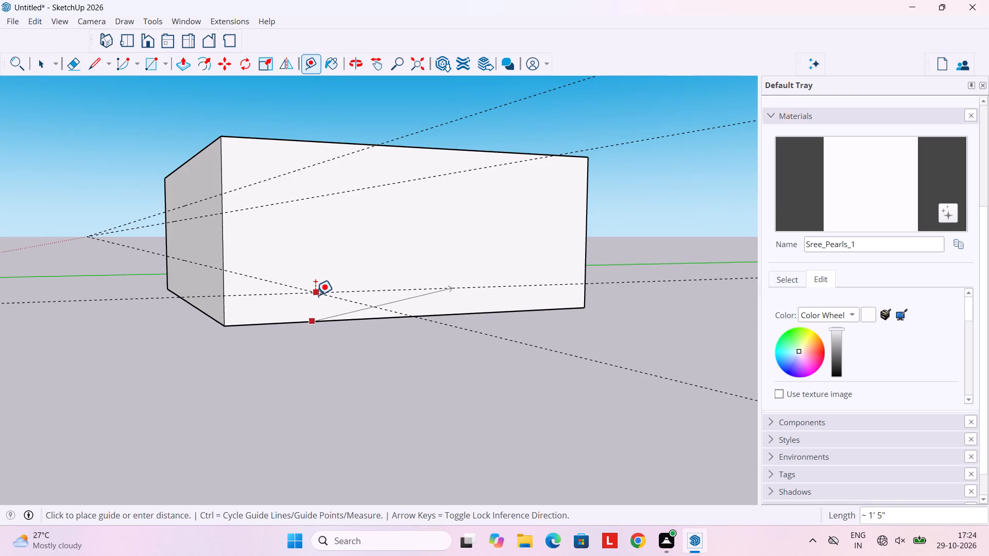
type("3'")
key("Return")
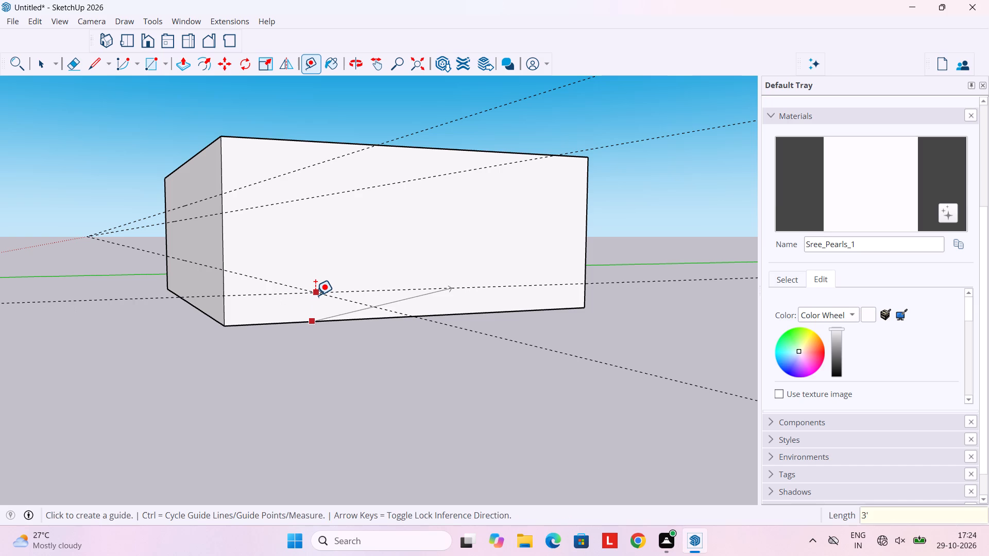
key("ctrl+z")
scroll(319, 307, "up", 3)
left_click(315, 327)
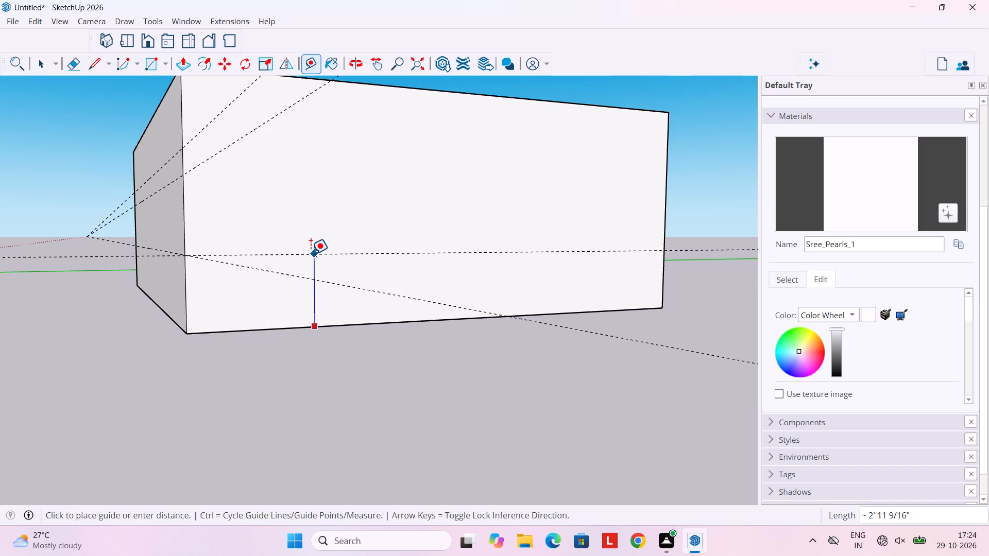
type("3'")
key("Return")
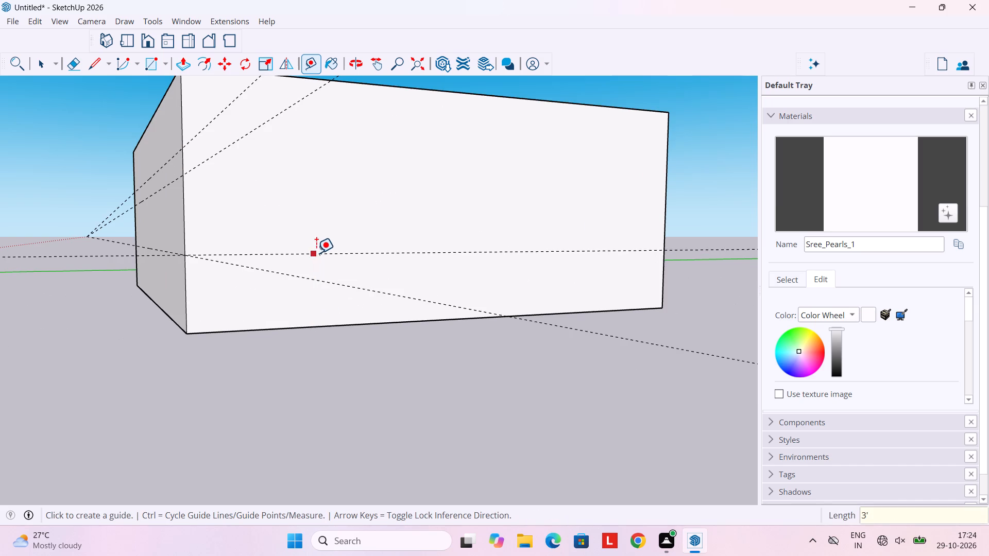
left_click(324, 254)
type("3'")
key("Return")
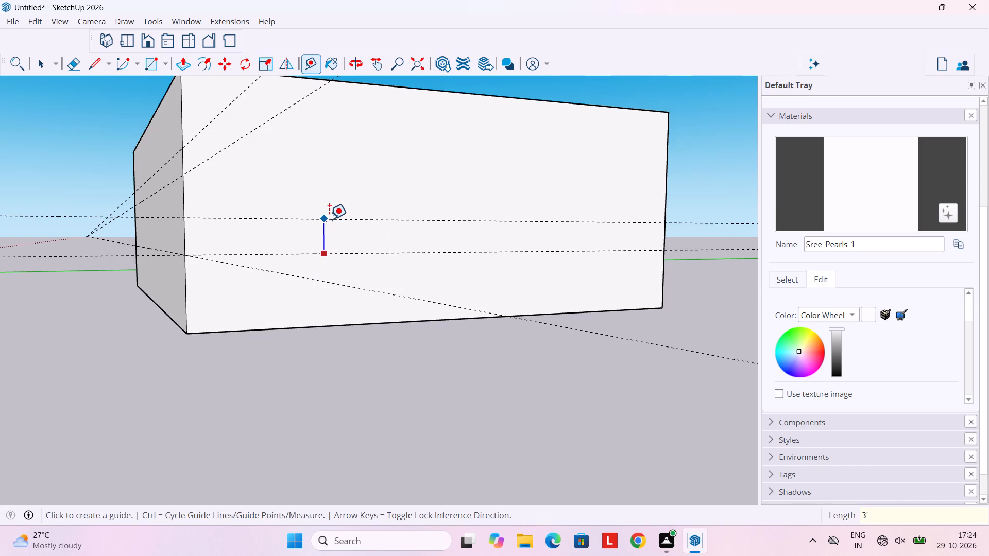
Add six vertical guides across the front wall at 4' spacing, starting from its left vertical edge.
scroll(330, 216, "down", 3)
middle_click_drag(300, 217, 434, 229)
middle_click_drag(227, 233, 386, 233)
middle_click_drag(178, 250, 229, 250)
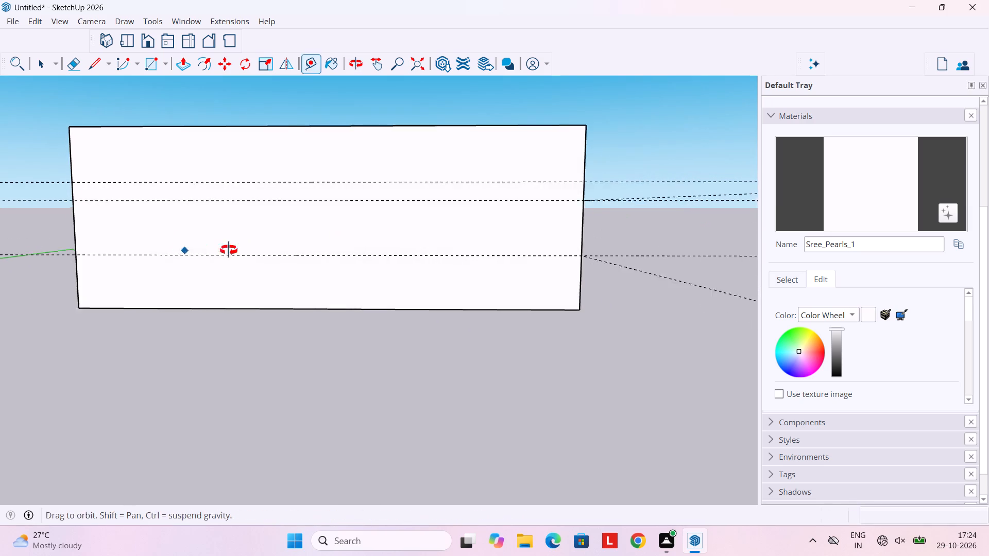
middle_click_drag(229, 250, 281, 250)
left_click(104, 238)
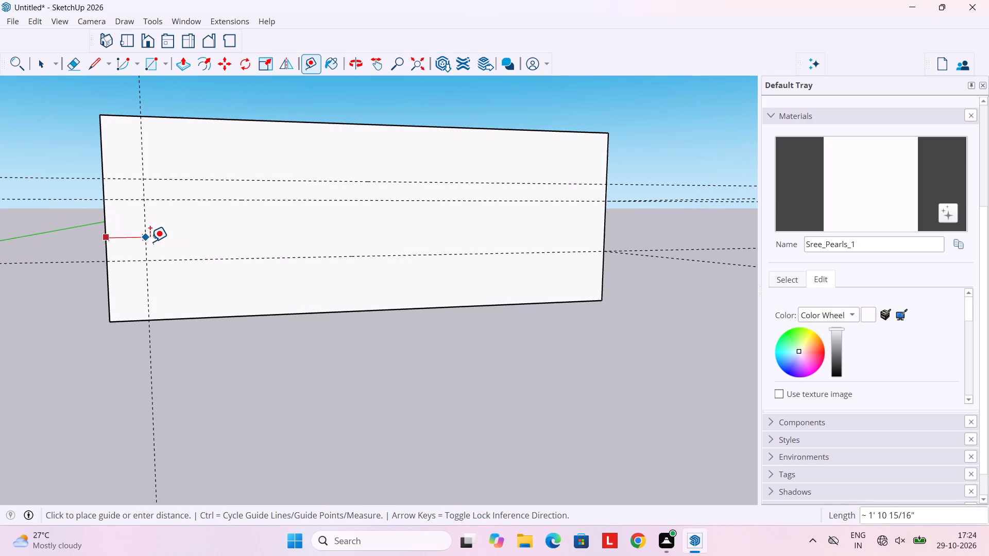
type("4'")
key("Return")
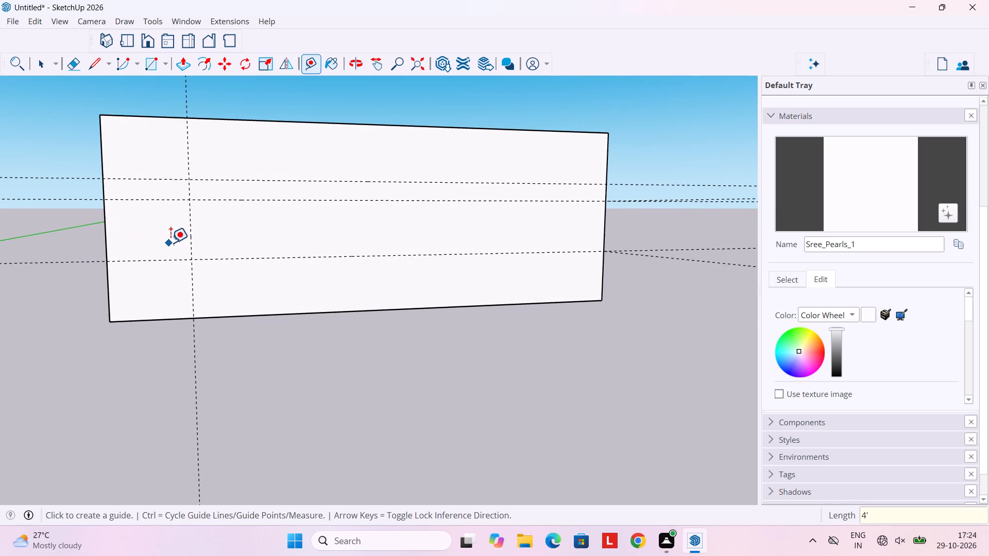
left_click(189, 234)
type("4'")
key("Return")
left_click(268, 228)
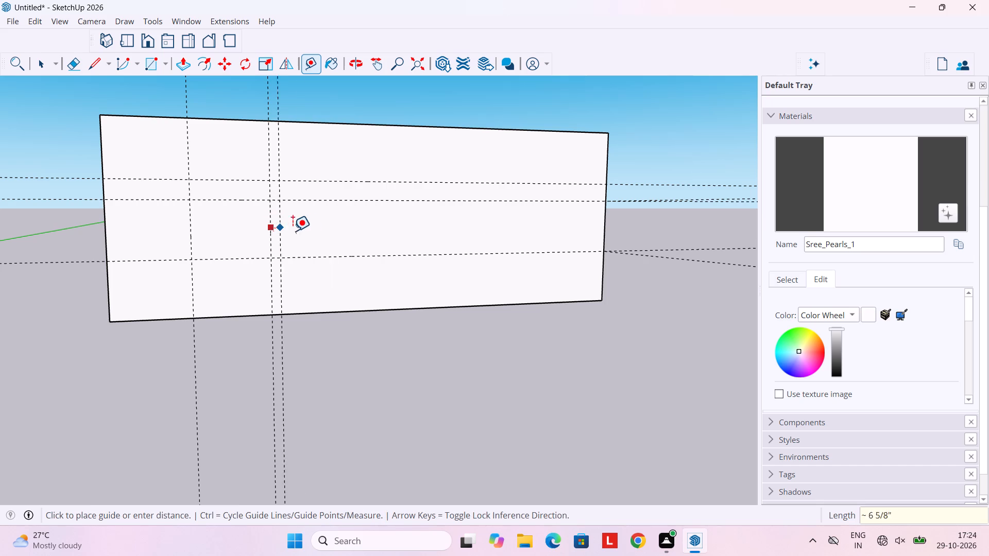
type("4'")
key("Return")
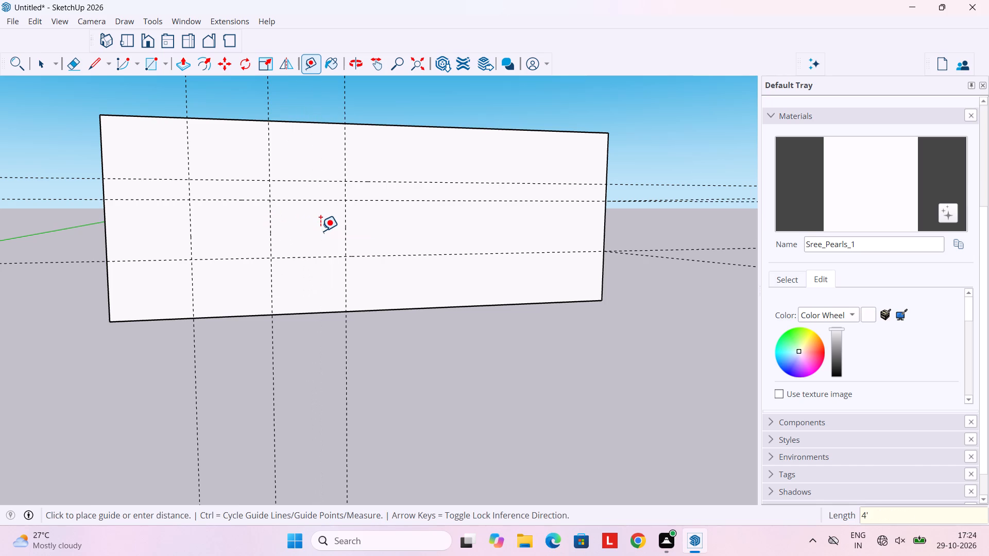
left_click(346, 231)
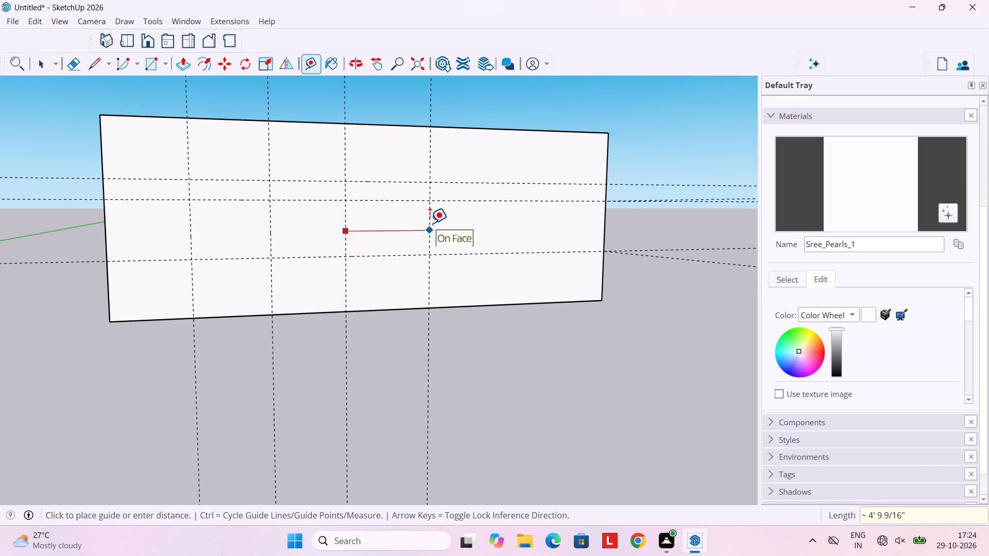
type("4'")
key("Return")
left_click(419, 229)
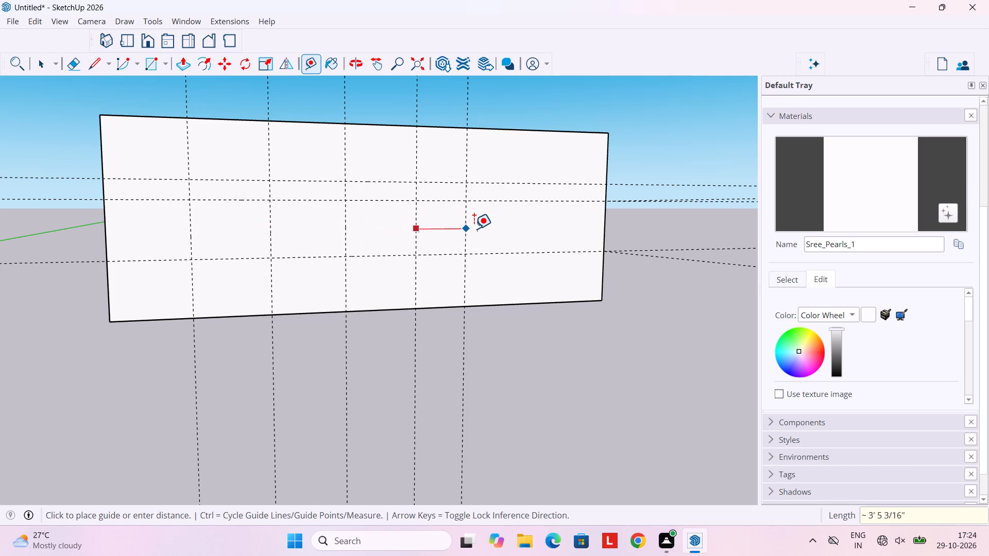
type("4'")
key("Return")
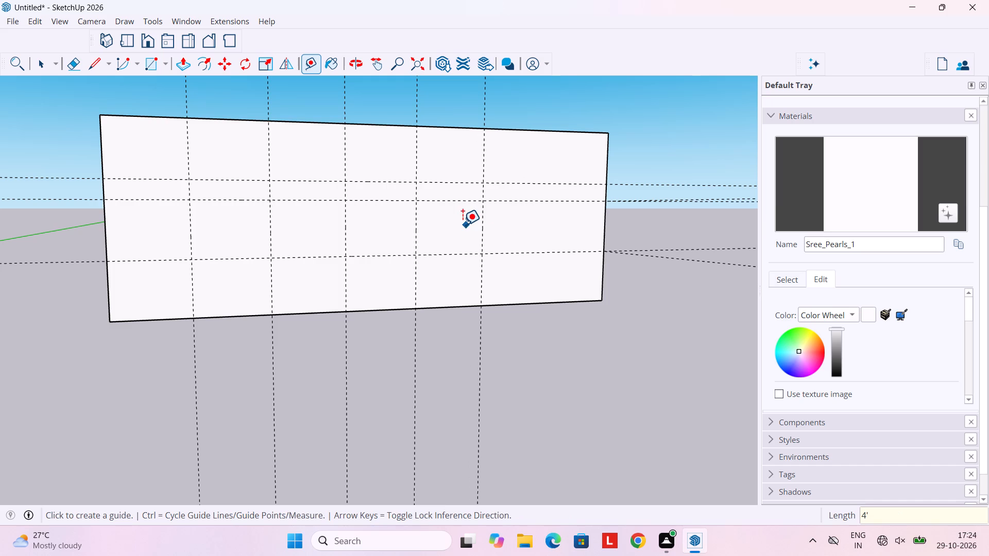
left_click(486, 223)
type("4'")
key("Return")
Add a vertical guide on the adjoining side wall 4' from the corner edge it shares with the front wall.
scroll(540, 231, "down", 4)
middle_click_drag(567, 231, 336, 269)
scroll(337, 269, "up", 1)
middle_click_drag(336, 269, 333, 269)
middle_click_drag(488, 236, 419, 248)
middle_click_drag(439, 267, 364, 220)
scroll(364, 224, "up", 3)
left_click(369, 238)
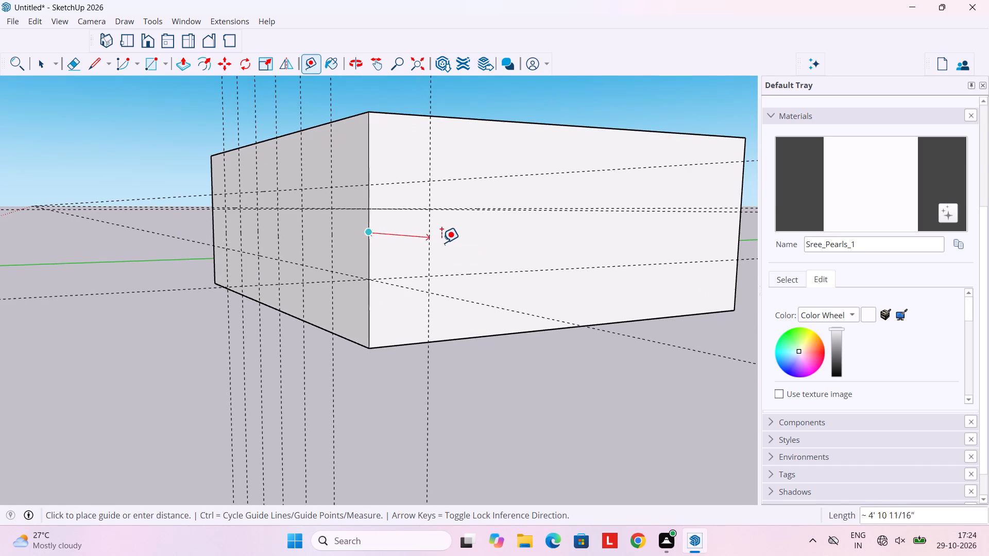
middle_click_drag(427, 243, 359, 241)
type("4'")
key("Return")
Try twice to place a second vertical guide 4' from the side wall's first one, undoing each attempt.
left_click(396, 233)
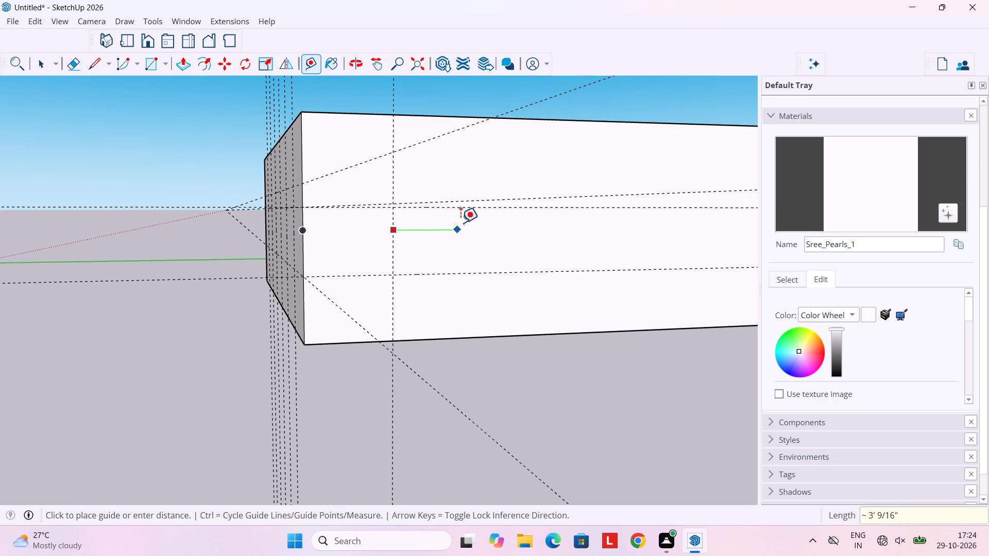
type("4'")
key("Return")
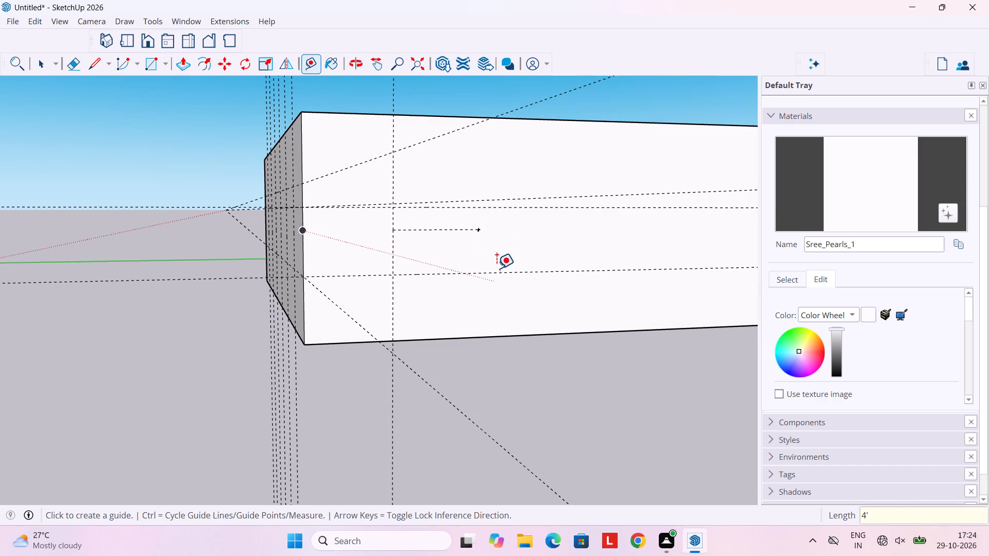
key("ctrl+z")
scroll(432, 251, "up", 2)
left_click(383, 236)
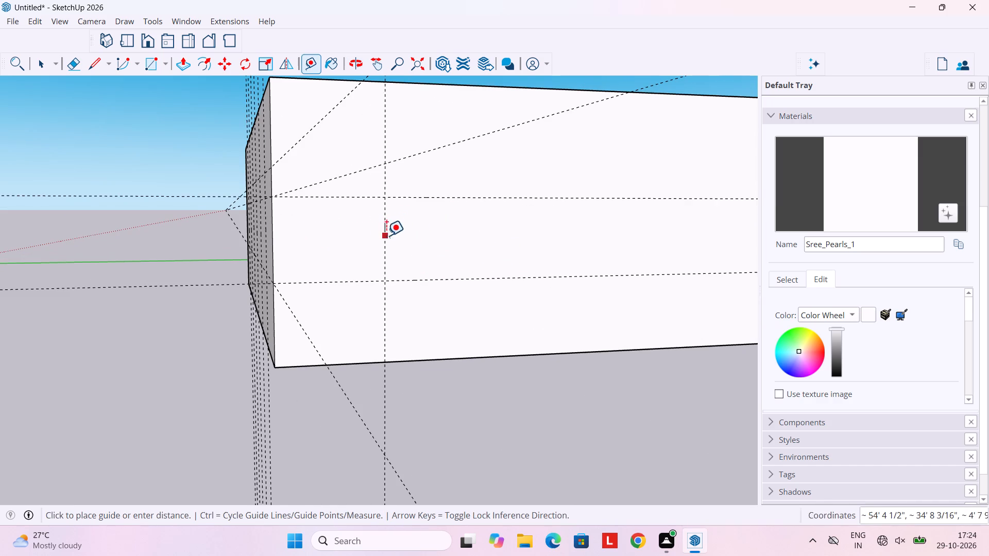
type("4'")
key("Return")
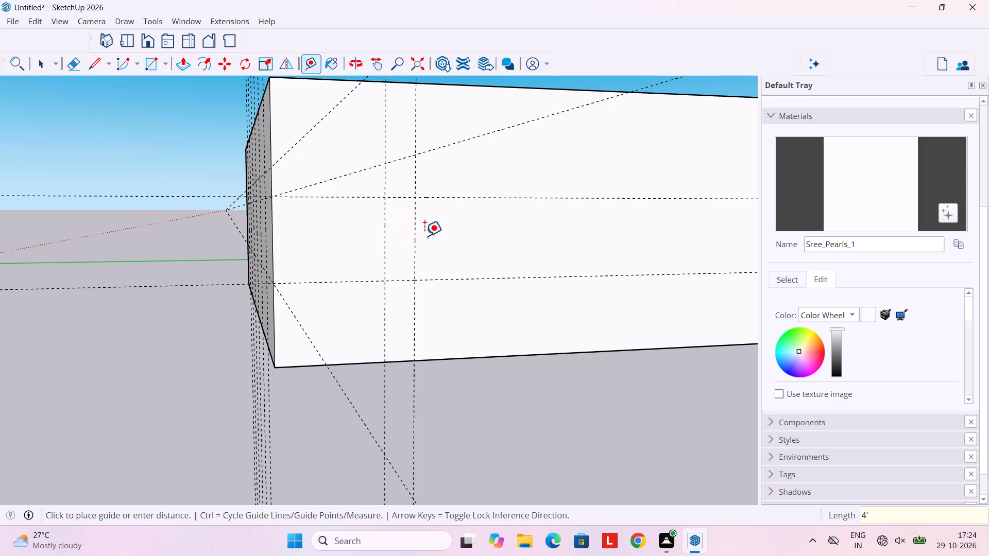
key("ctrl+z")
Add a second vertical guide on the side wall 4' beyond the first vertical guide.
scroll(420, 236, "up", 2)
left_click(376, 236)
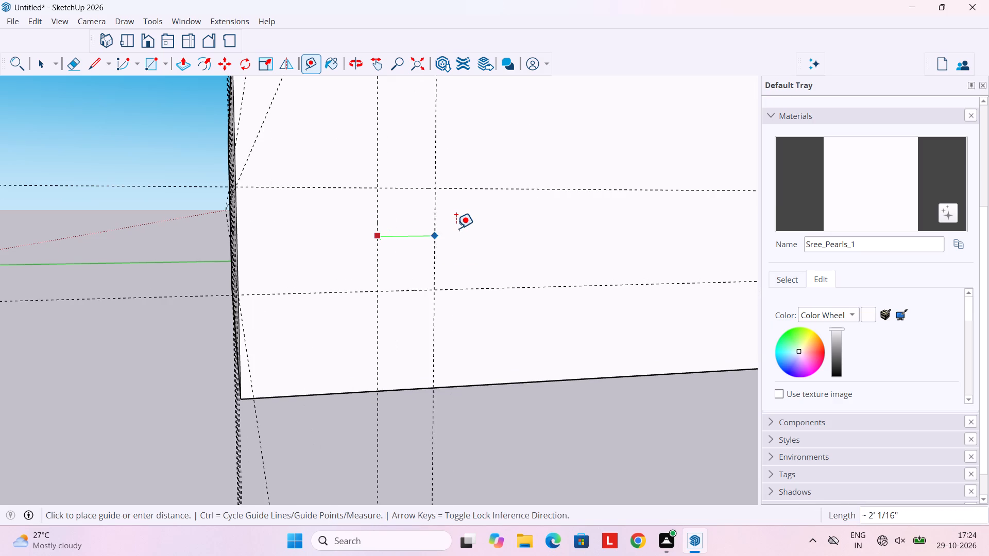
type("4'")
key("Return")
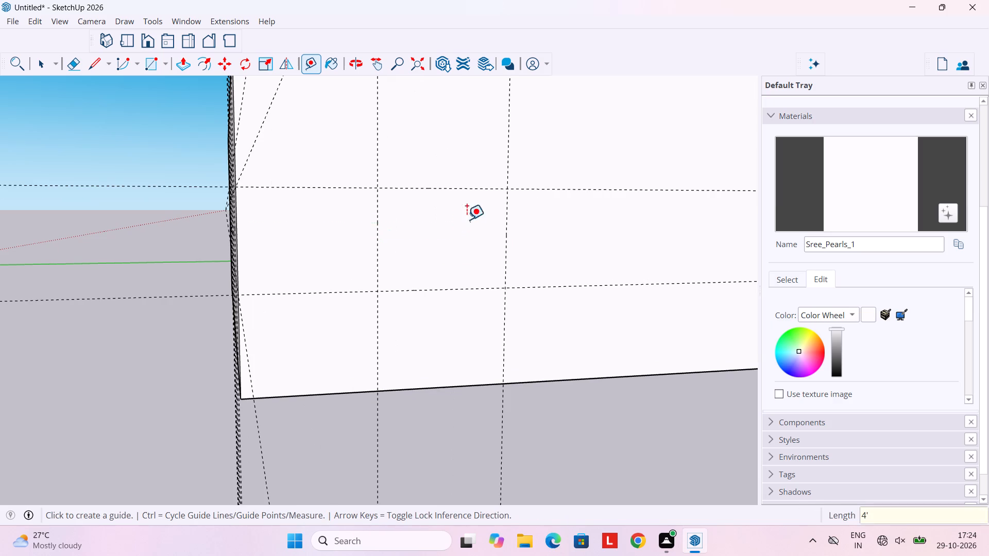
Draw a 4' by 3' window rectangle on the front wall between the first and second vertical guides.
scroll(463, 233, "down", 5)
middle_click_drag(376, 310, 435, 307)
middle_click_drag(375, 290, 522, 289)
middle_click_drag(216, 268, 370, 269)
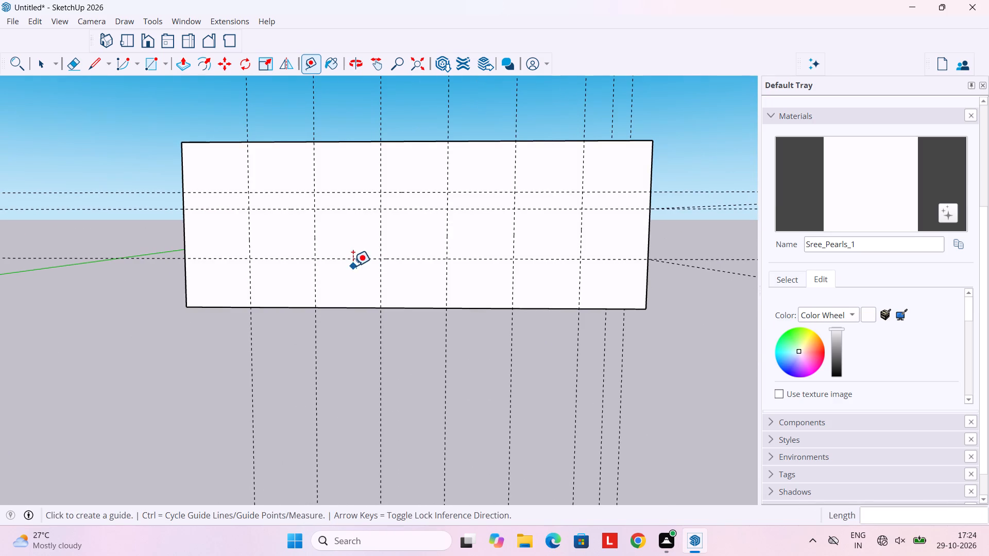
middle_click_drag(332, 269, 366, 272)
key("r")
scroll(322, 267, "up", 3)
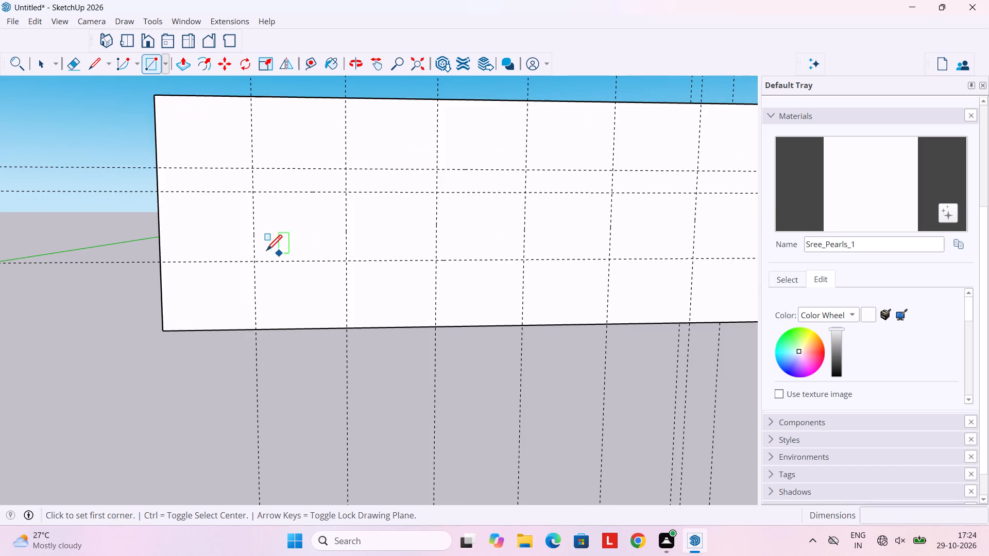
scroll(256, 253, "up", 1)
left_click(255, 263)
scroll(357, 186, "up", 1)
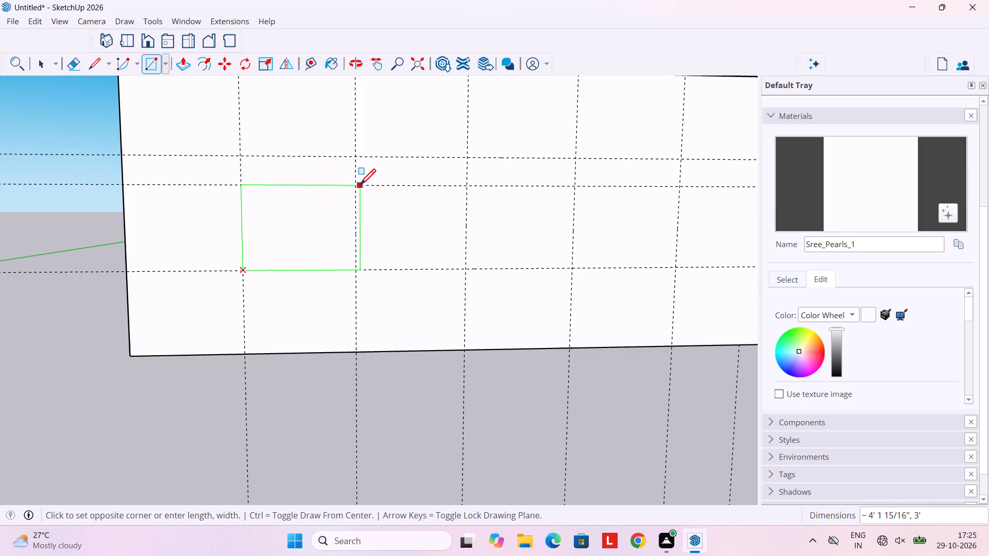
left_click(354, 186)
Draw a 4' by 7' door rectangle from the front wall's bottom edge between the third and fourth vertical guides.
scroll(408, 216, "down", 5)
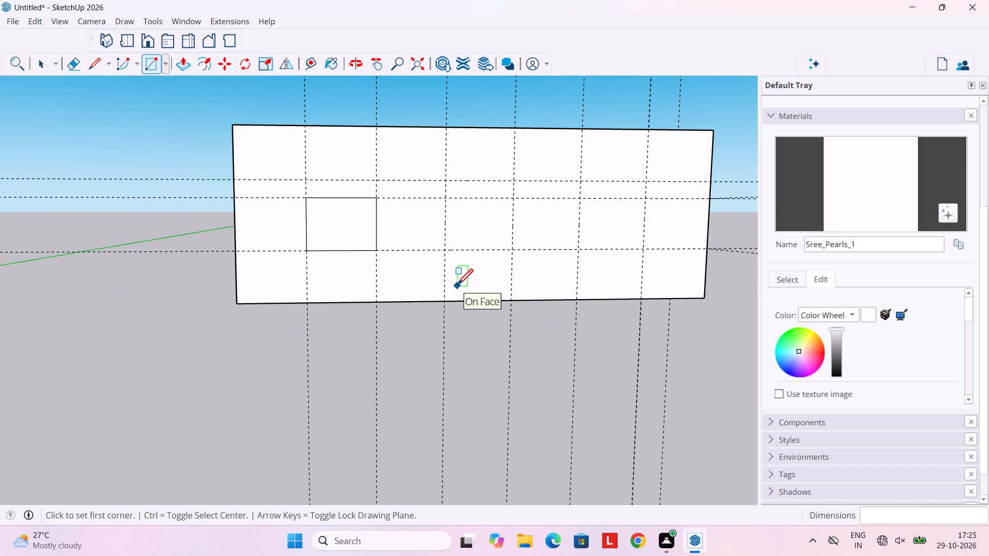
left_click(444, 302)
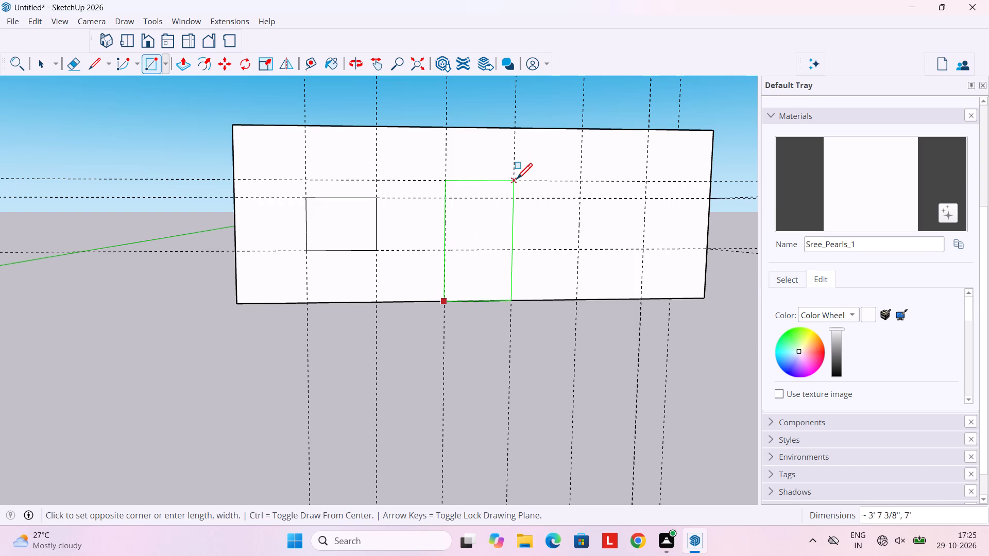
left_click(516, 182)
Draw a second 4' by 3' window rectangle on the front wall between the fifth and sixth vertical guides.
left_click(579, 250)
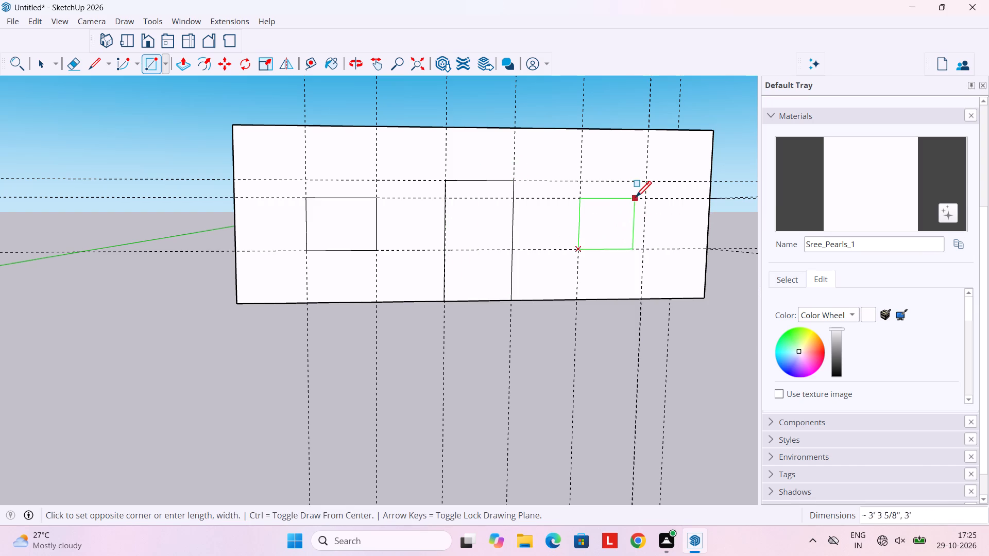
left_click(647, 198)
Draw a 4' by 3' window rectangle on the side wall between its two vertical and two horizontal guides.
scroll(650, 218, "down", 4)
middle_click_drag(654, 224, 492, 227)
middle_click_drag(593, 227, 445, 240)
middle_click_drag(574, 250, 466, 236)
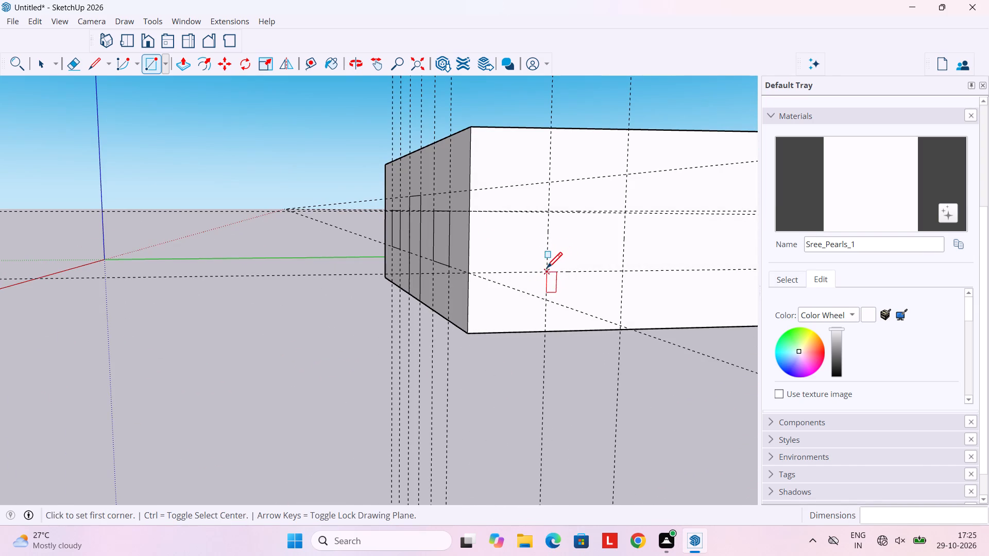
left_click(546, 270)
middle_click_drag(618, 223, 557, 223)
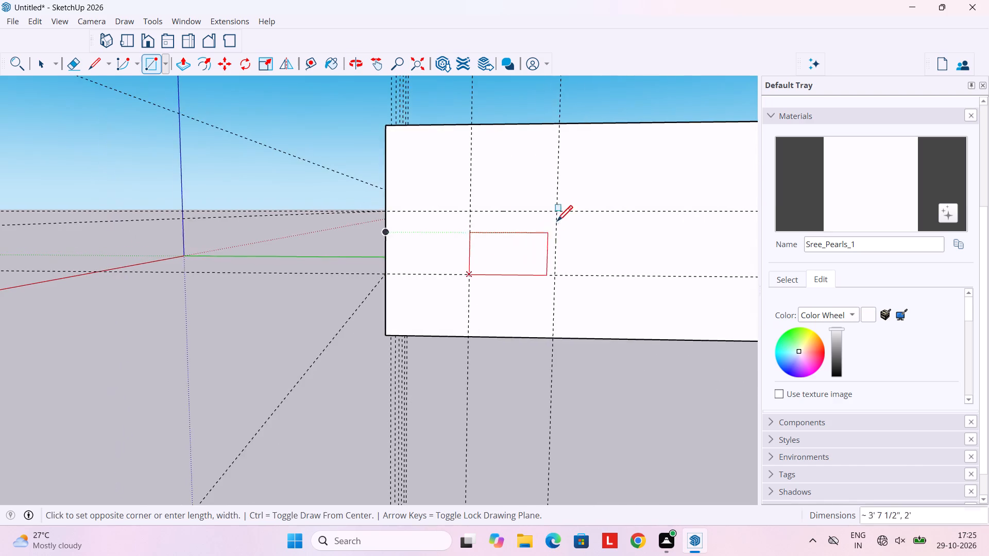
scroll(553, 216, "up", 2)
left_click(556, 213)
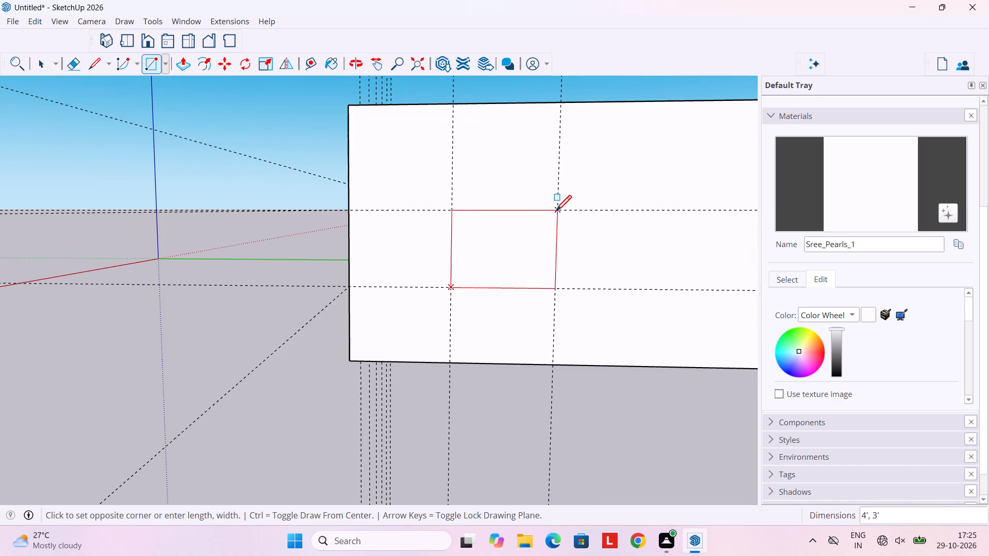
Delete all guides from the model.
scroll(556, 213, "down", 5)
middle_click_drag(445, 256, 598, 262)
middle_click_drag(453, 262, 595, 267)
middle_click_drag(490, 263, 640, 243)
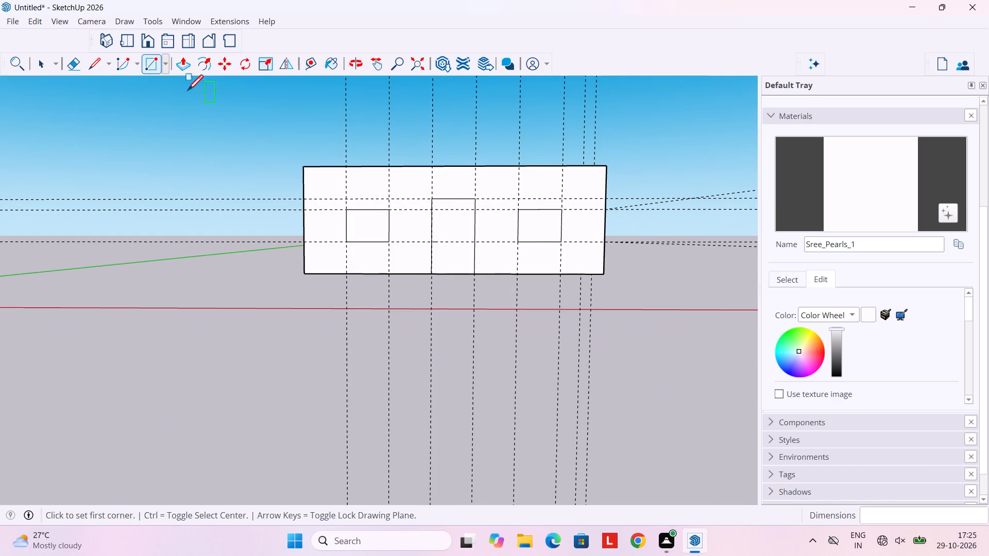
left_click(35, 25)
left_click(95, 149)
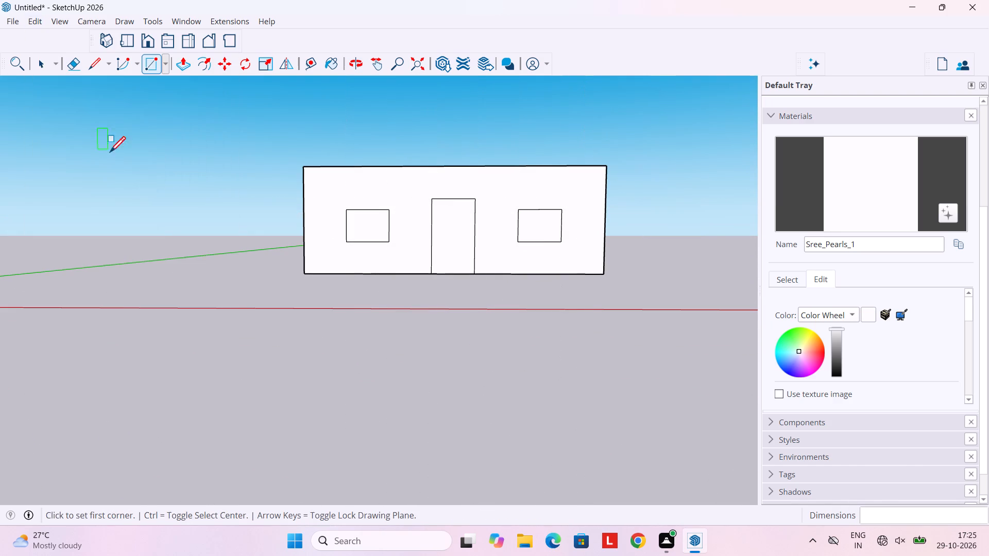
Offset the outlines of both front-wall windows 3" inward.
scroll(418, 245, "up", 5)
key("space")
scroll(418, 250, "down", 3)
middle_click_drag(418, 250, 457, 267)
scroll(444, 260, "up", 3)
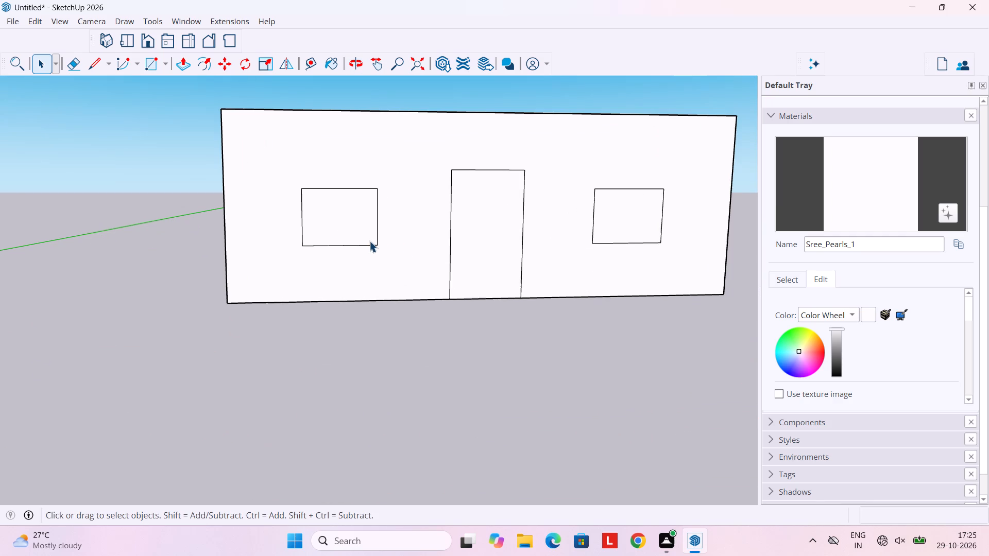
key("f")
scroll(366, 236, "up", 3)
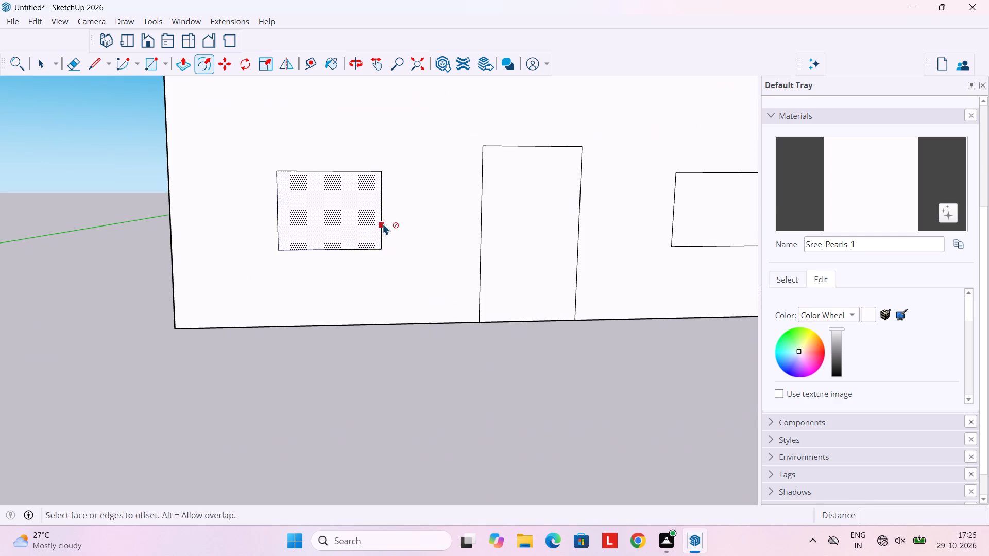
left_click(378, 222)
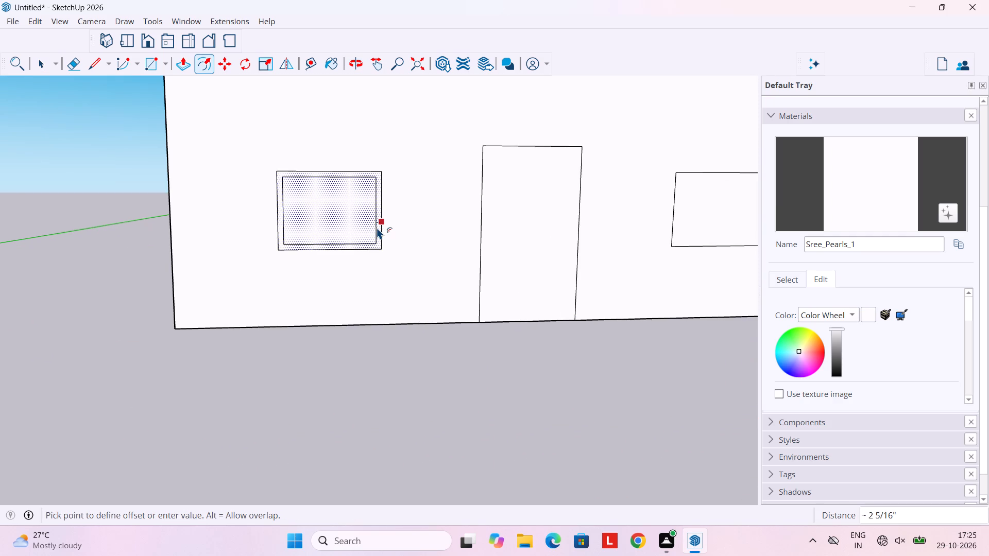
type("3\"")
key("Return")
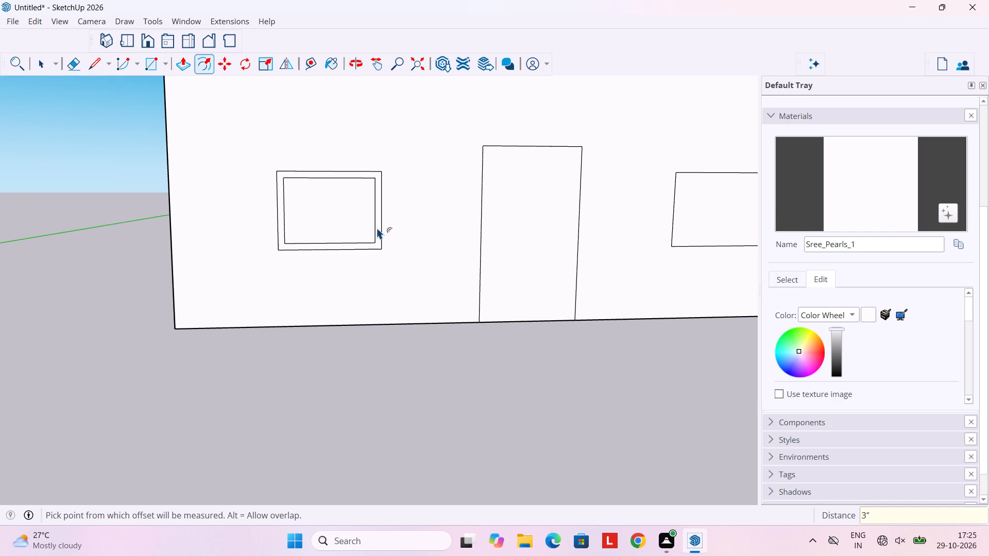
left_click(683, 212)
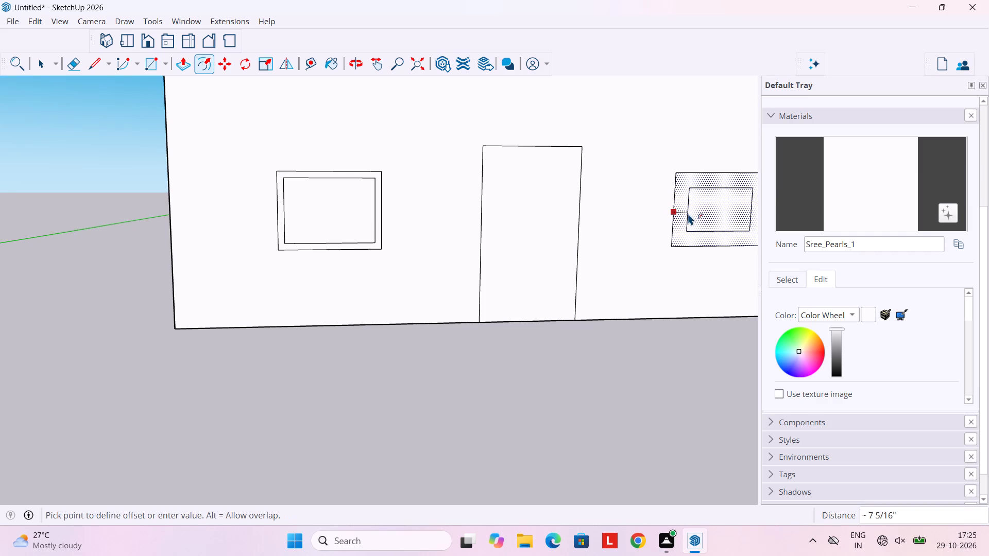
type("3\"")
key("Return")
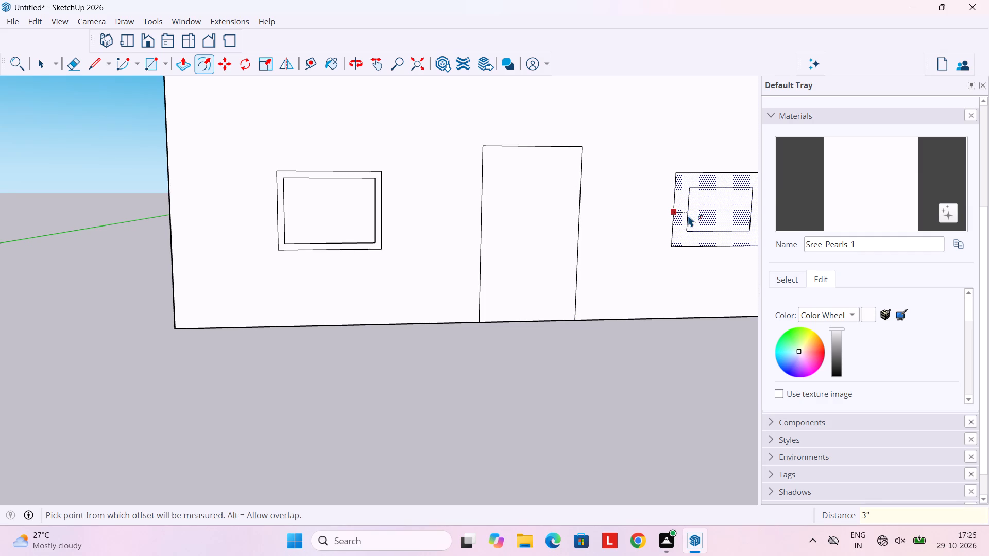
Collapse the Materials section and offset the side wall's window outline 3" inward.
scroll(694, 213, "down", 3)
middle_click_drag(692, 219, 510, 223)
middle_click_drag(678, 246, 608, 251)
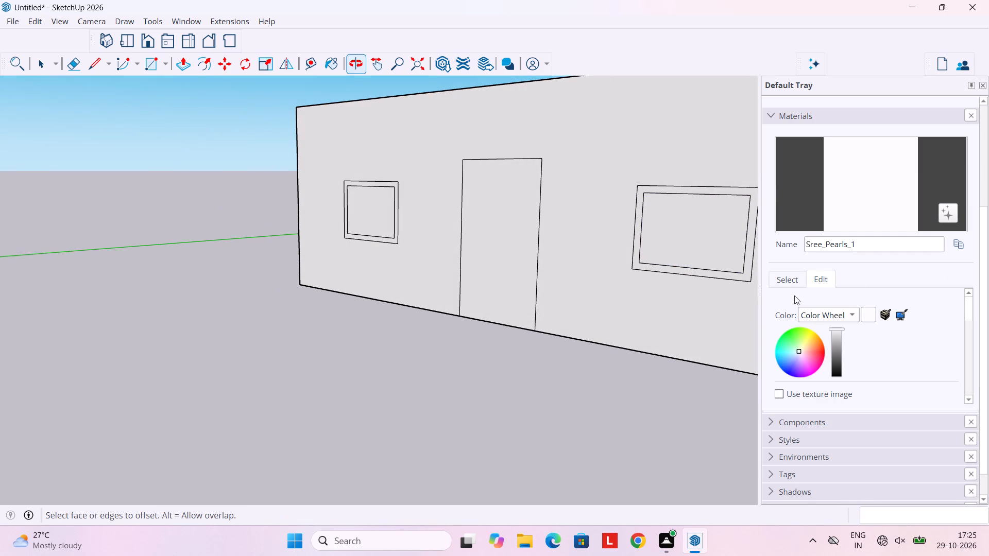
left_click(834, 117)
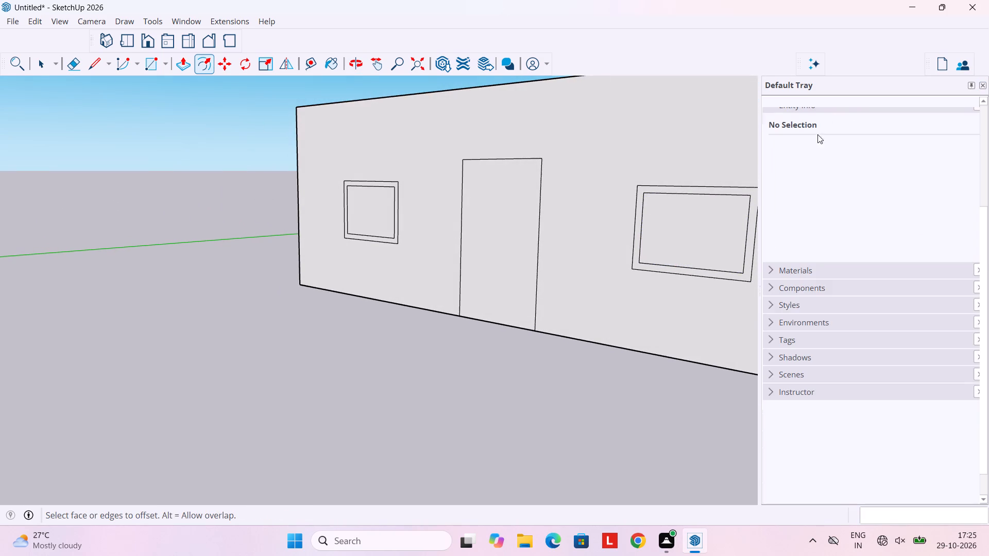
scroll(700, 220, "down", 4)
middle_click_drag(689, 250, 608, 247)
scroll(698, 245, "down", 9)
middle_click_drag(701, 263, 630, 258)
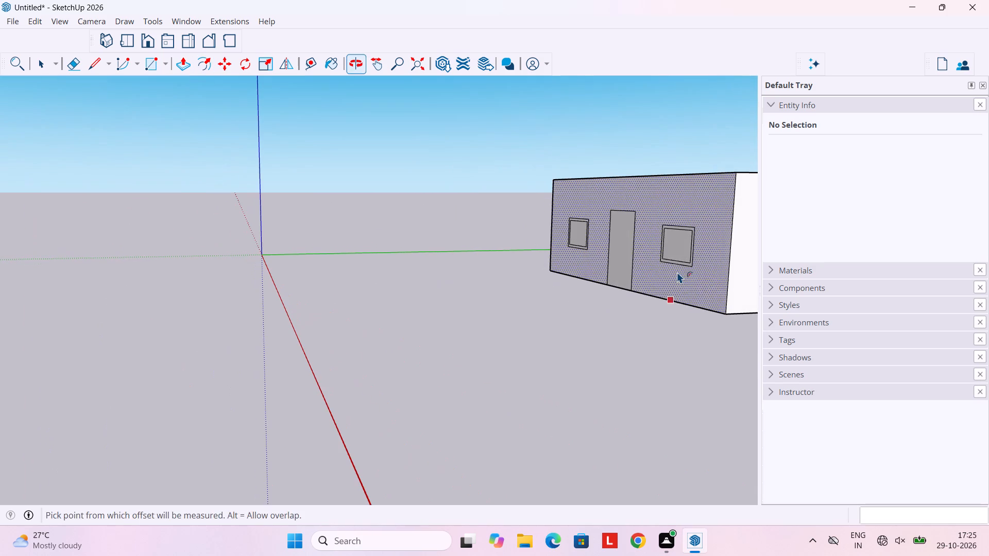
middle_click_drag(494, 169, 409, 170)
scroll(547, 214, "down", 4)
middle_click_drag(613, 238, 581, 237)
scroll(690, 243, "up", 2)
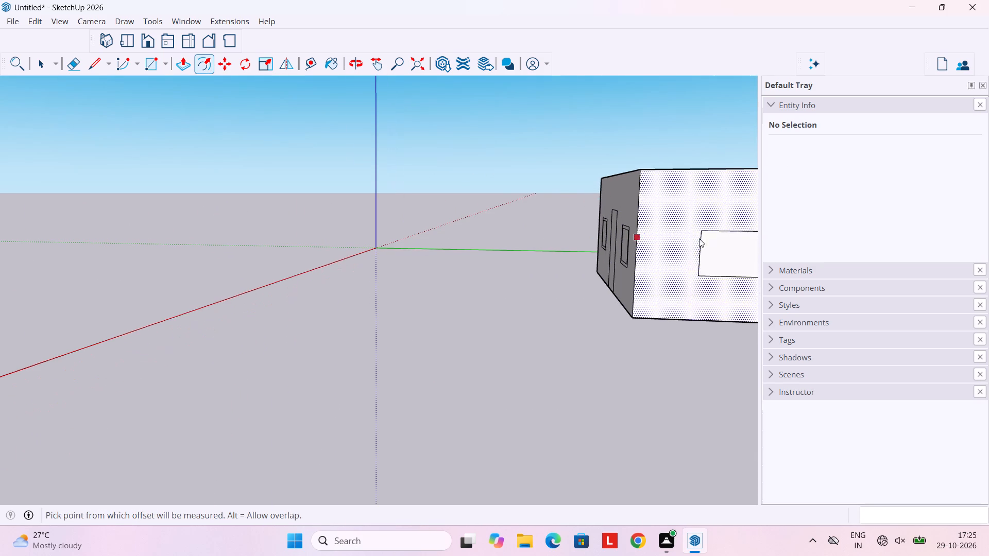
left_click(704, 252)
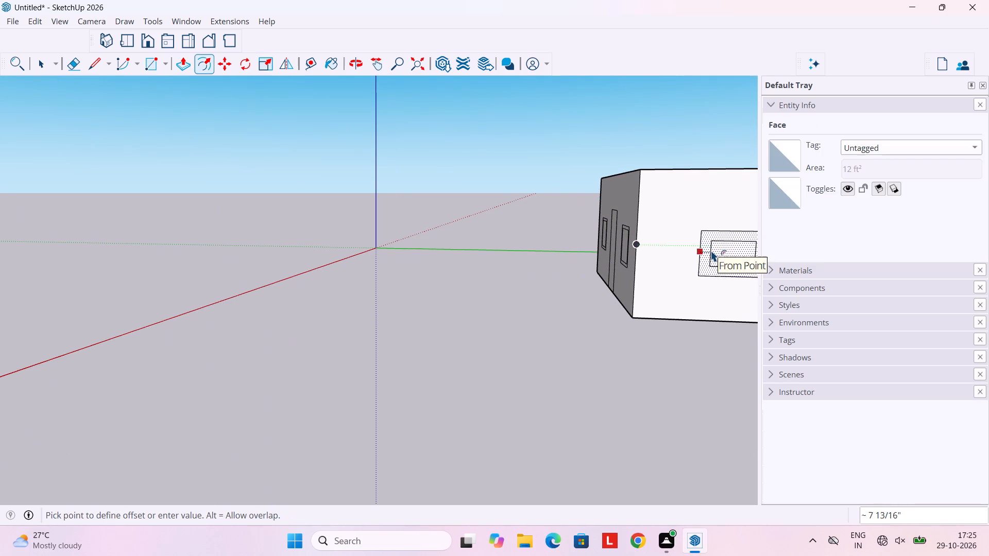
type("3\"")
key("Return")
Offset the front door's outline 3" inward.
scroll(711, 250, "down", 4)
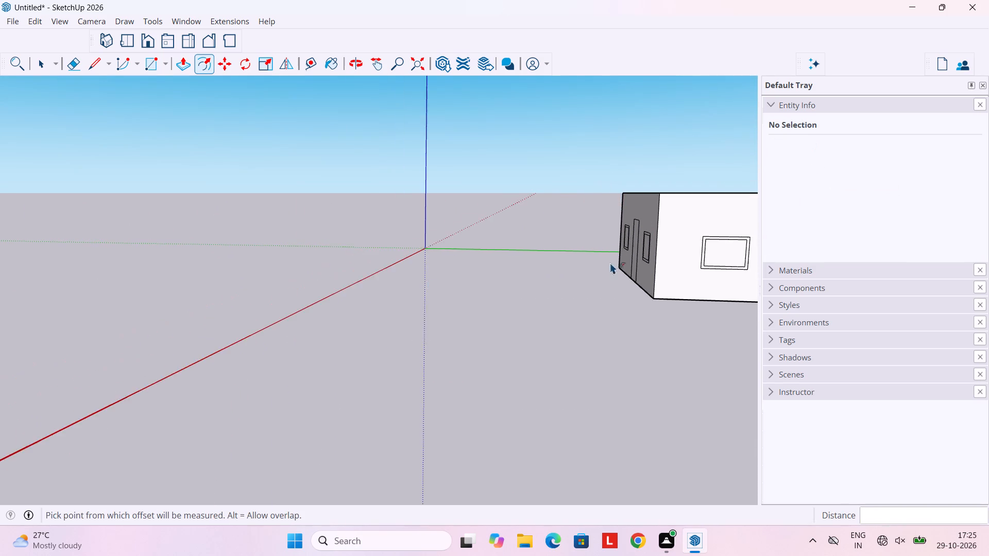
middle_click_drag(459, 280, 641, 273)
middle_click_drag(537, 268, 630, 268)
scroll(469, 224, "up", 5)
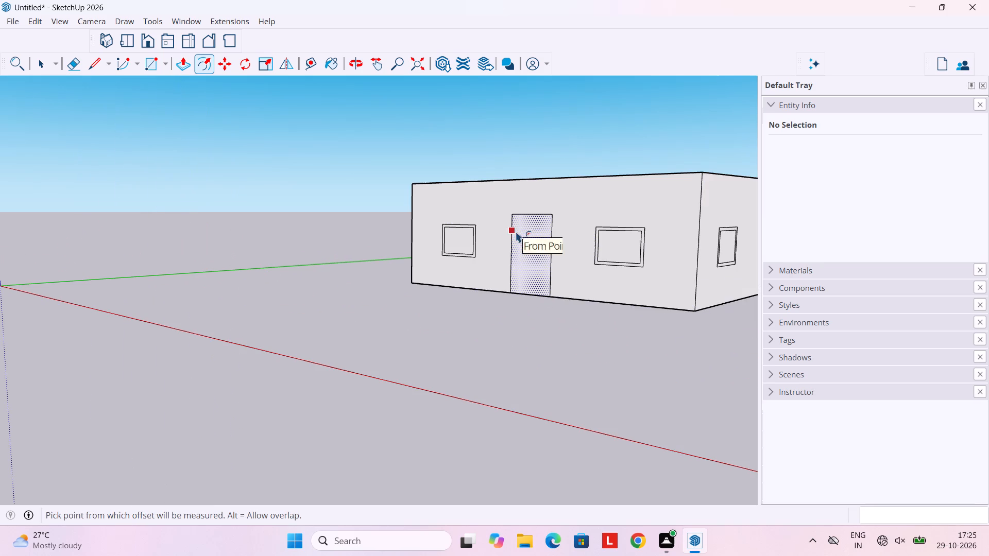
left_click(516, 231)
type("3\"")
key("Return")
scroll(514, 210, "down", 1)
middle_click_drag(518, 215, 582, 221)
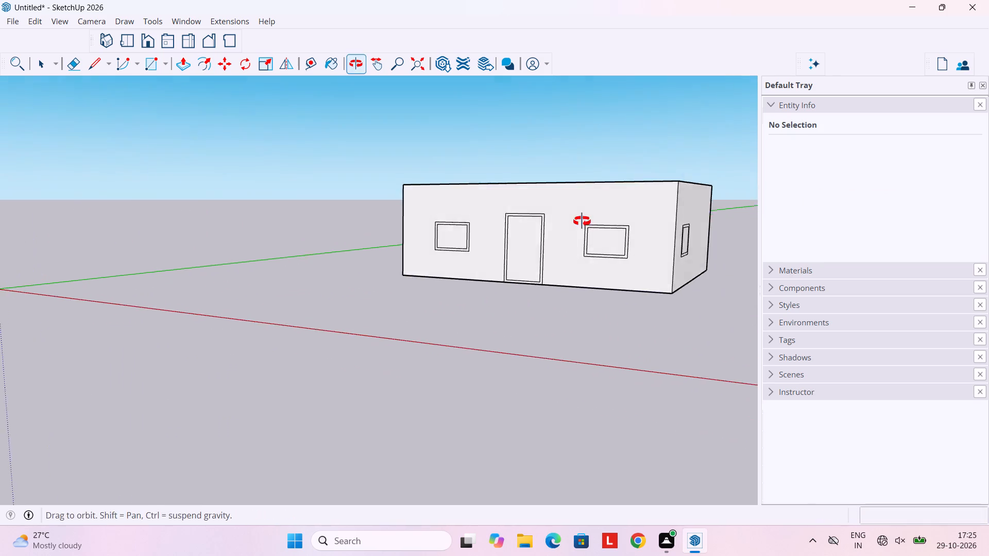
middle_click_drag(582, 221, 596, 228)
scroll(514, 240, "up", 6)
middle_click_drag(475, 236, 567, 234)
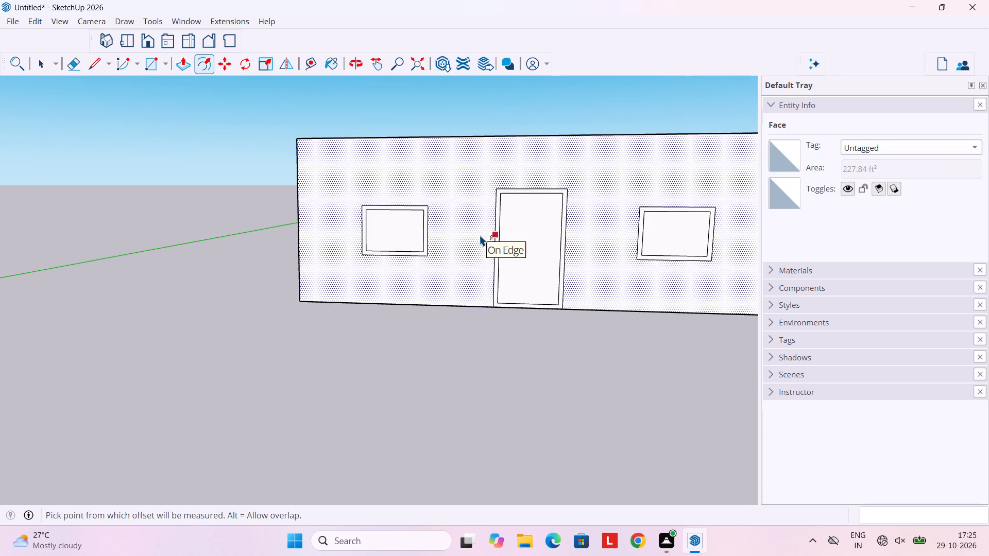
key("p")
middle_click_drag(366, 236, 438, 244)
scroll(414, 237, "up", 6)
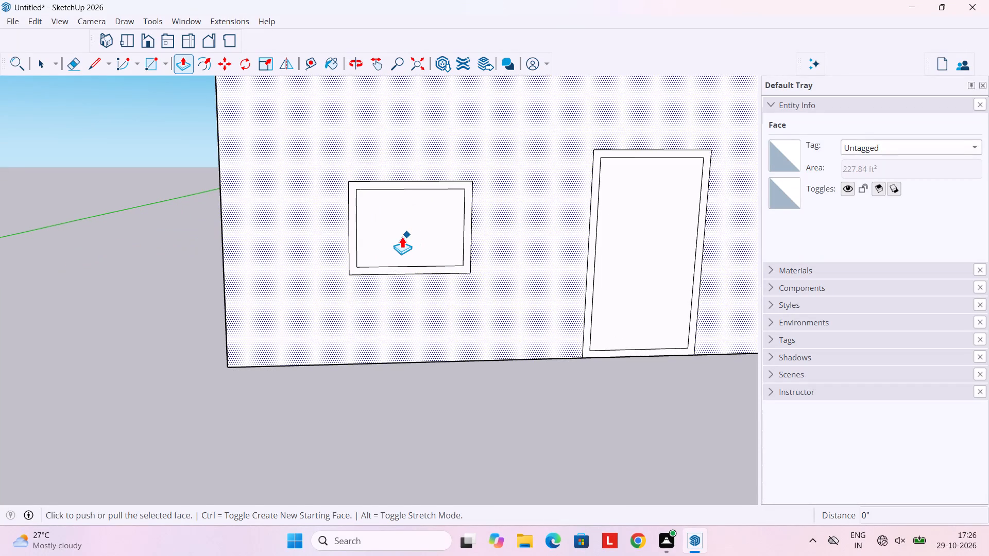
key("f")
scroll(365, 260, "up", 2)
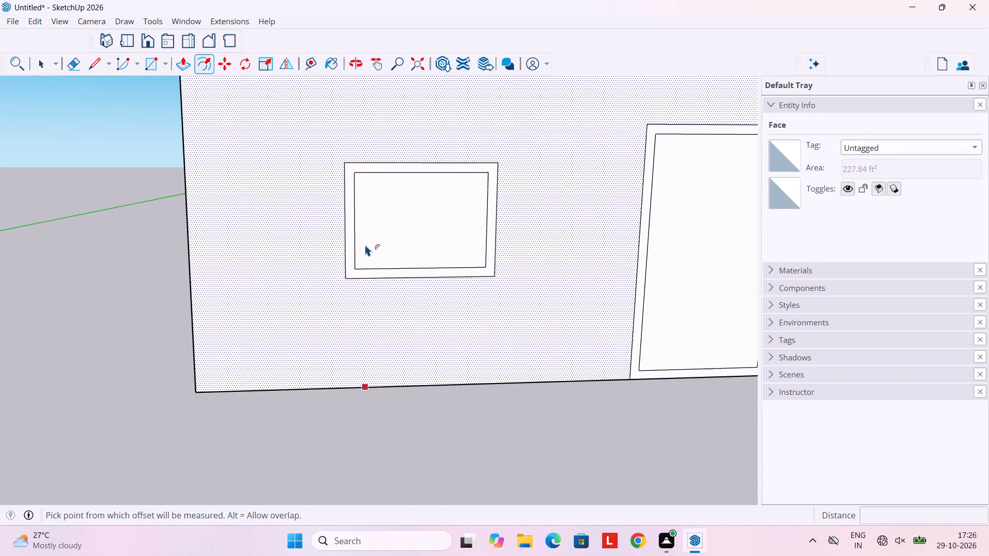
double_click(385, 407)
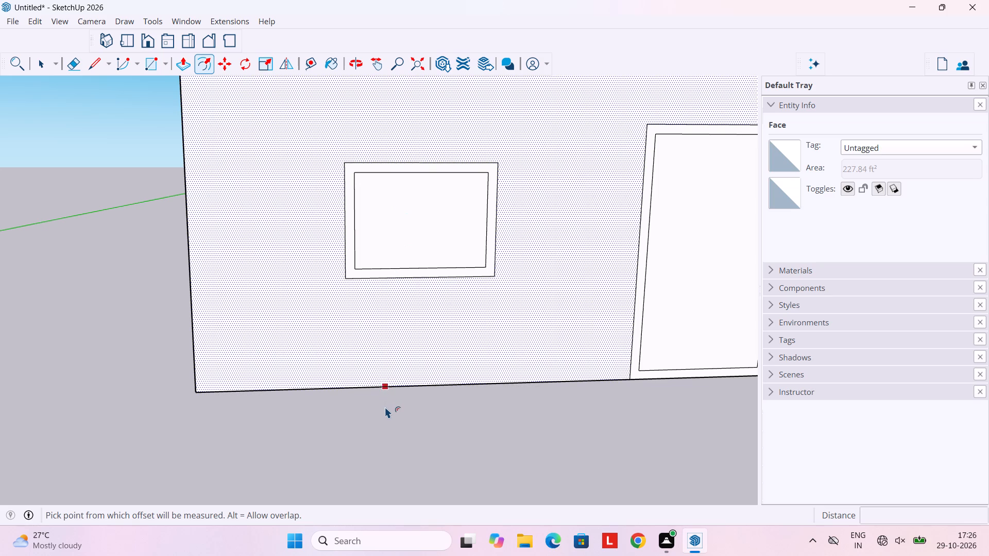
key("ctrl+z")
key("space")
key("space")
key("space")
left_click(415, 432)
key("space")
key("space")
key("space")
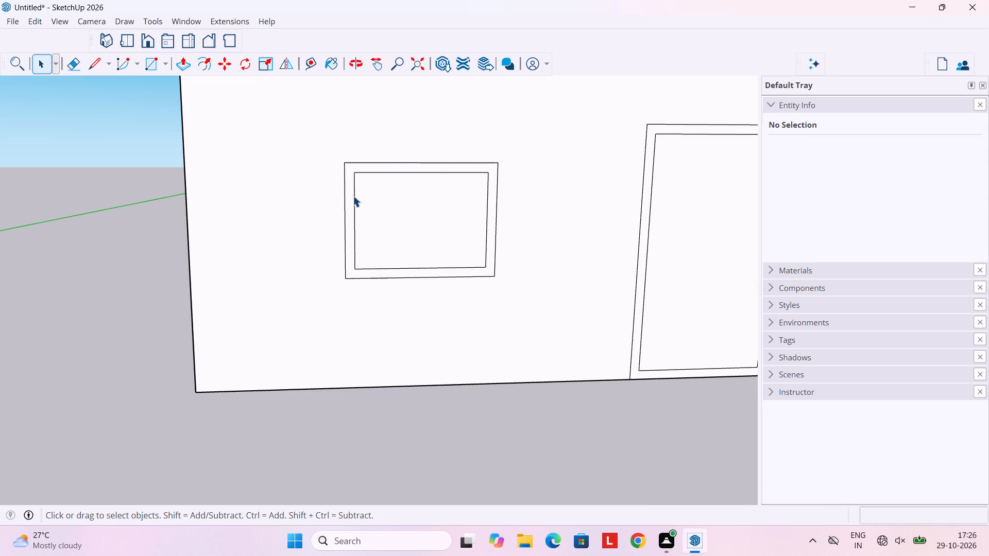
Offset the inner frame outline of the front-wall window left of the door 2" inward.
scroll(352, 195, "up", 2)
key("f")
scroll(363, 238, "up", 2)
left_click(363, 237)
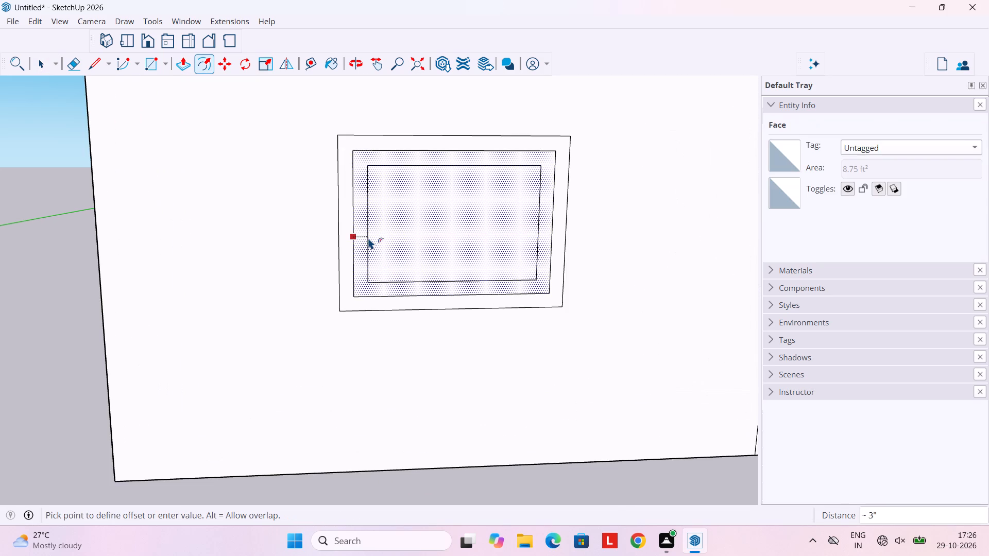
type("2\"")
key("Return")
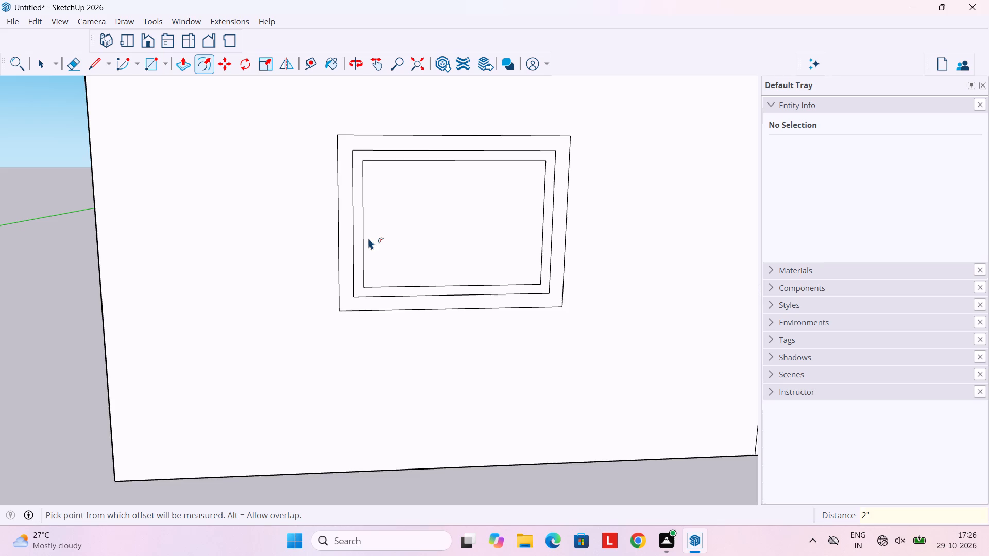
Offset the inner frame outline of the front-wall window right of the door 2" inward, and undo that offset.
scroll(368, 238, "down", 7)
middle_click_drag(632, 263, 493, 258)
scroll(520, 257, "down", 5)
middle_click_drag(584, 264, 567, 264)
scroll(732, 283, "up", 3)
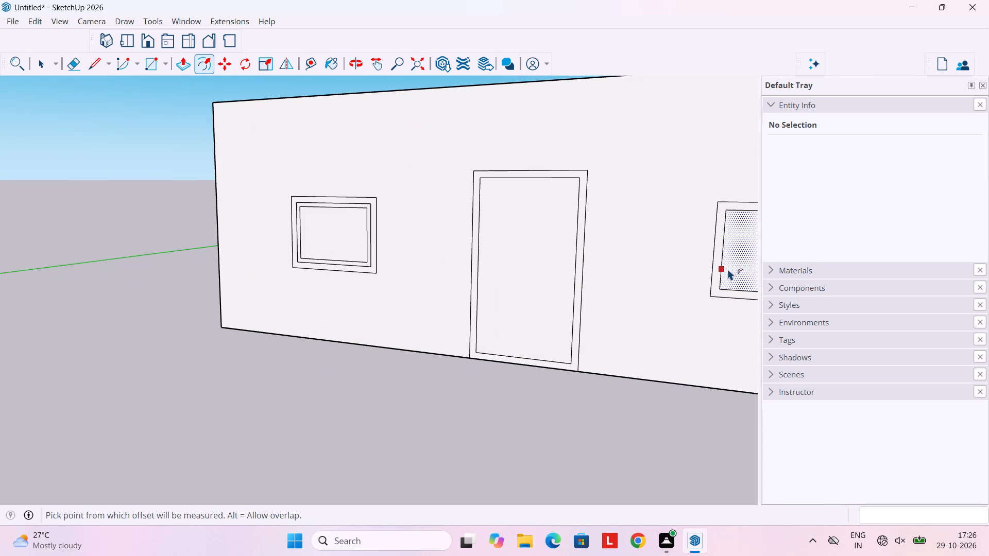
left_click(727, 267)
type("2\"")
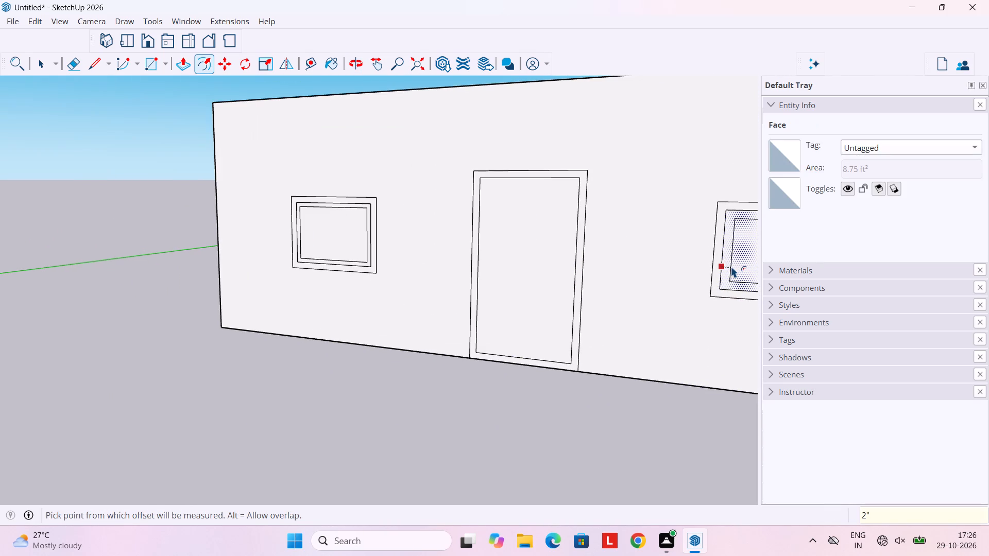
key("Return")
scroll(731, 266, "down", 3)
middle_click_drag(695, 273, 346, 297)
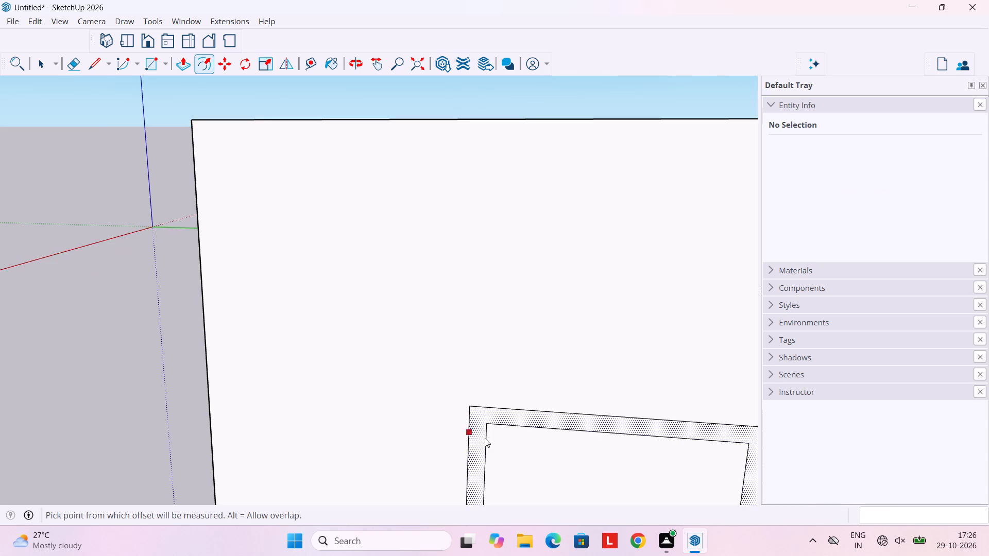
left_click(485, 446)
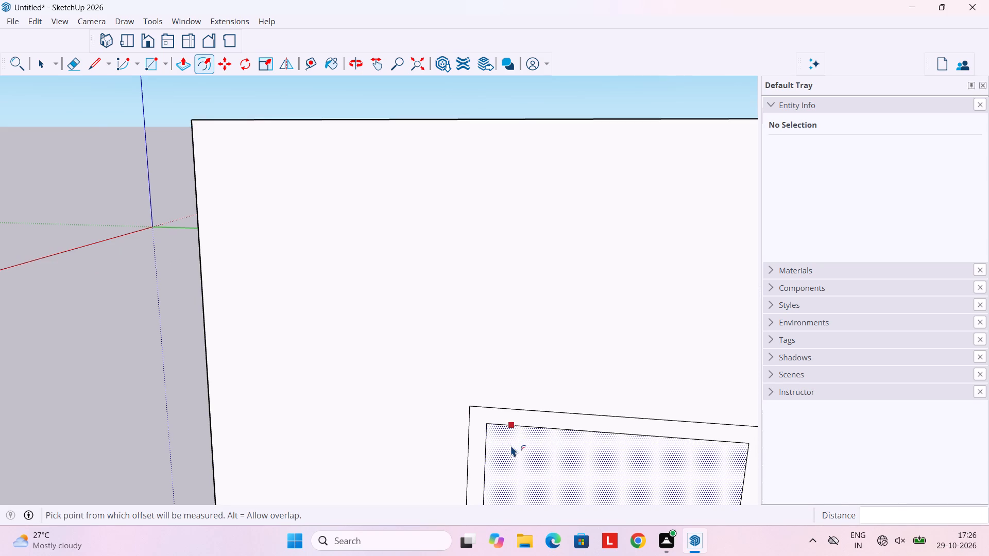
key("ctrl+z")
Offset the inner frame outline of the side wall's window 2" inward.
left_click(499, 449)
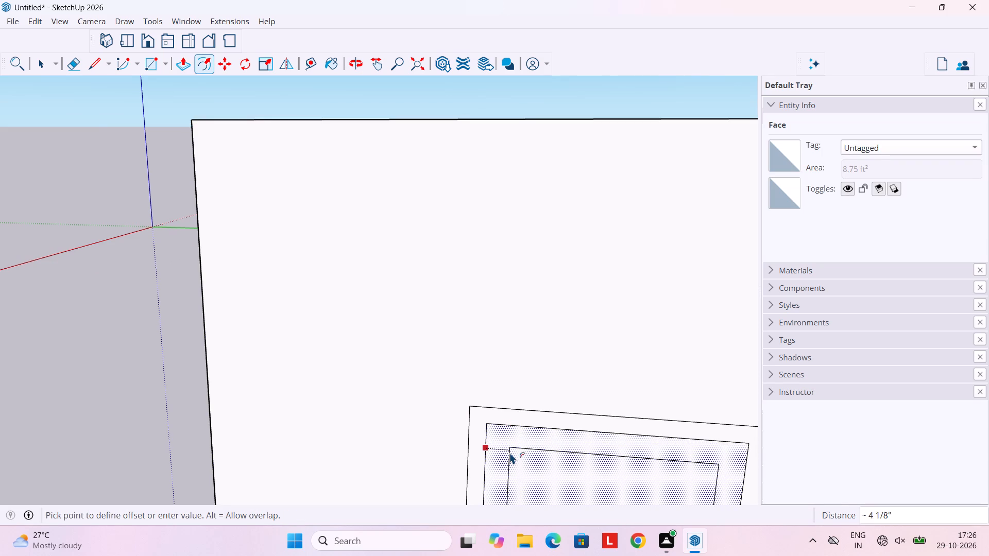
type("2\"")
key("Return")
Offset the inner frame outline of the front-wall window right of the door 2" inward.
scroll(509, 453, "down", 2)
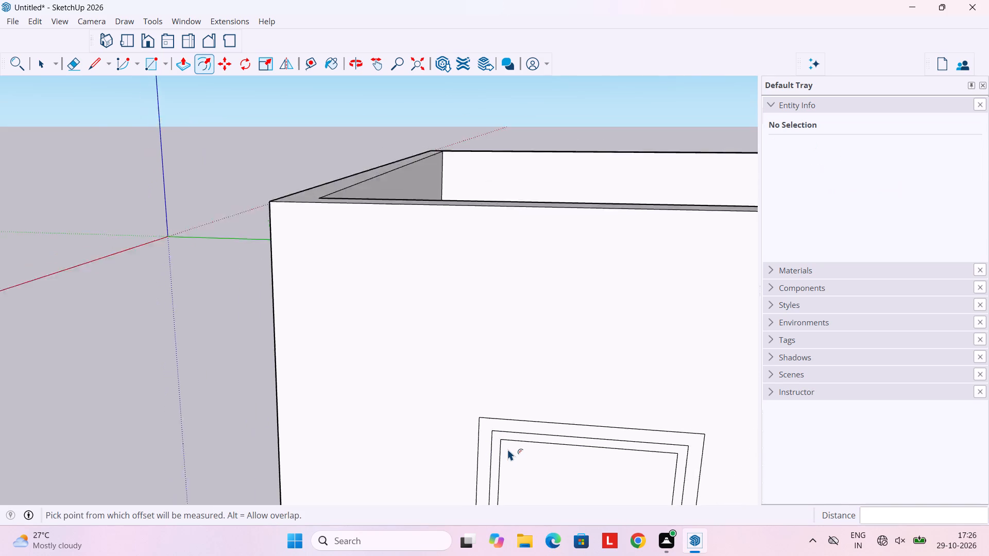
scroll(507, 449, "down", 5)
middle_click_drag(400, 405, 522, 390)
middle_click_drag(394, 390, 595, 393)
middle_click_drag(470, 380, 539, 368)
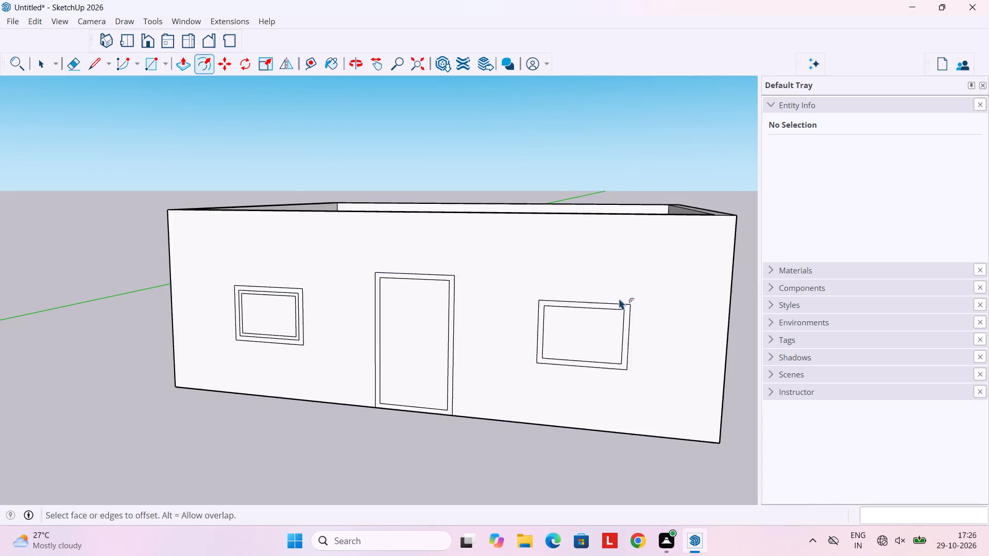
scroll(577, 320, "up", 3)
left_click(575, 317)
type("2\"")
key("Return")
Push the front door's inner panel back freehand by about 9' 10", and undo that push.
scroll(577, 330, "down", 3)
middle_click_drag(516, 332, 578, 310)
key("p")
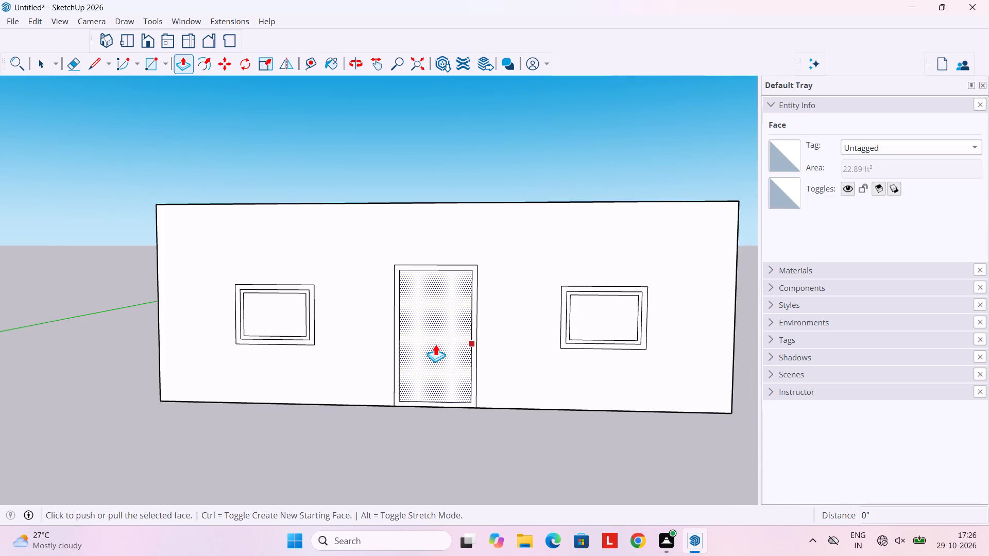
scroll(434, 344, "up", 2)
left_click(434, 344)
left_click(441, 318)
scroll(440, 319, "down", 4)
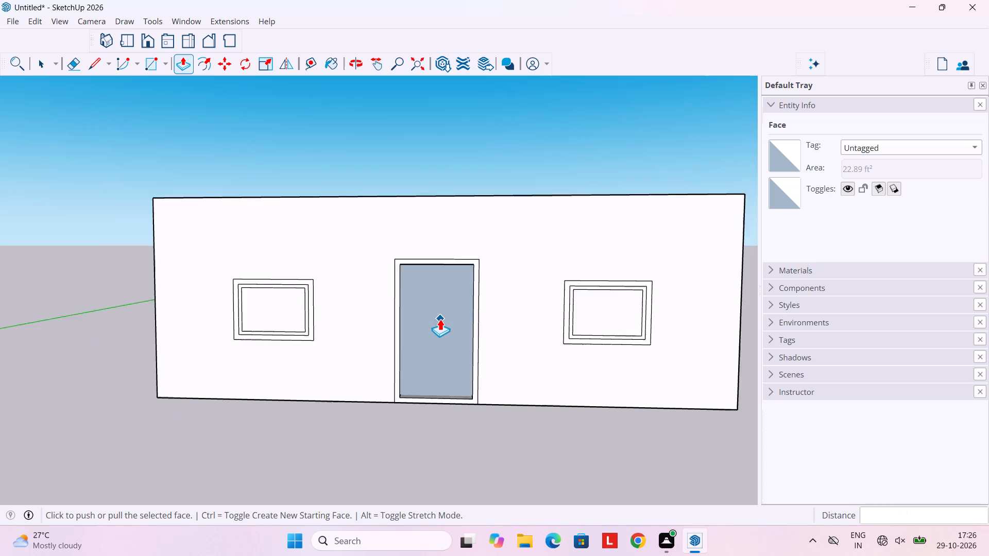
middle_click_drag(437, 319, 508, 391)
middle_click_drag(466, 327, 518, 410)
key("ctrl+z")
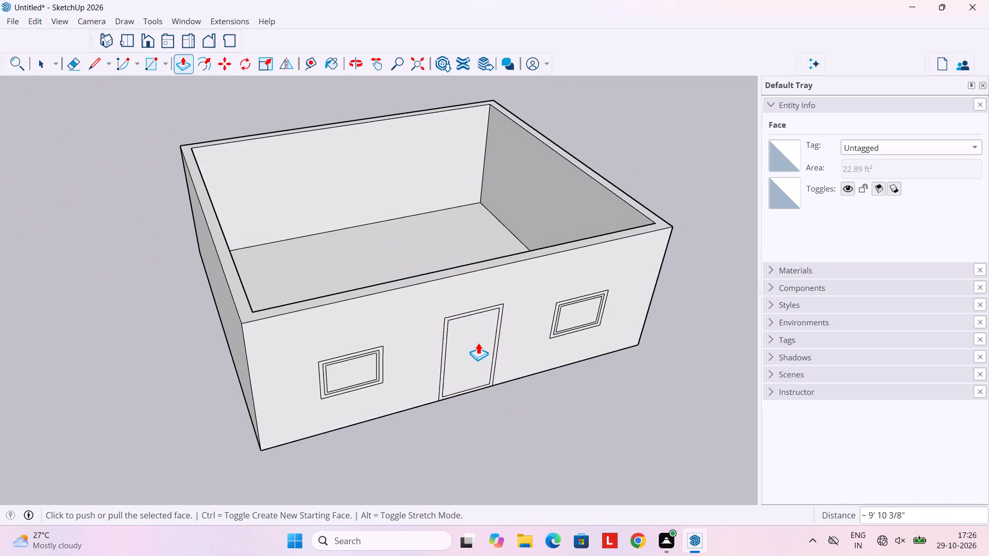
Push the front door's inner panel 9" back through the wall thickness to cut the door opening.
middle_click_drag(479, 342, 433, 240)
scroll(497, 333, "up", 3)
left_click(459, 302)
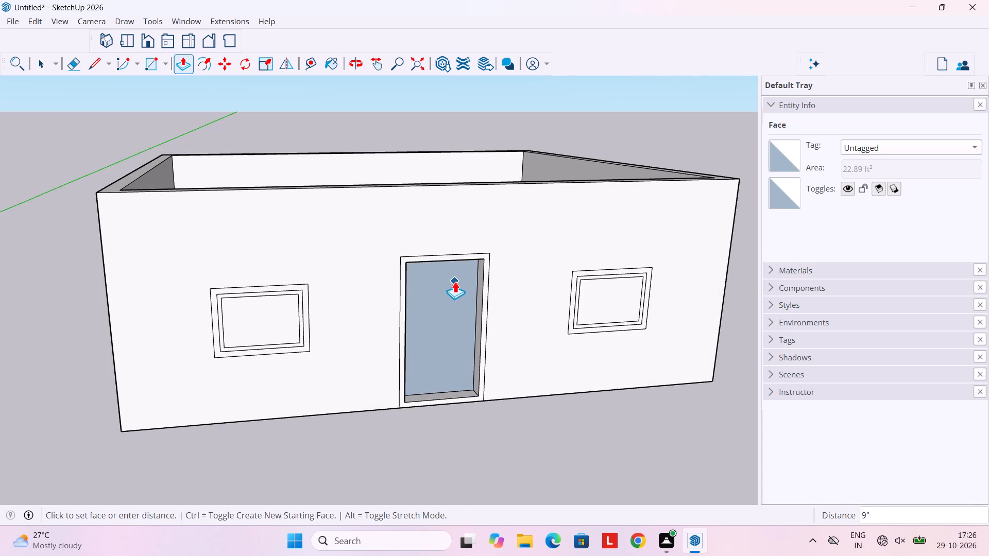
scroll(455, 281, "up", 1)
middle_click_drag(455, 281, 404, 216)
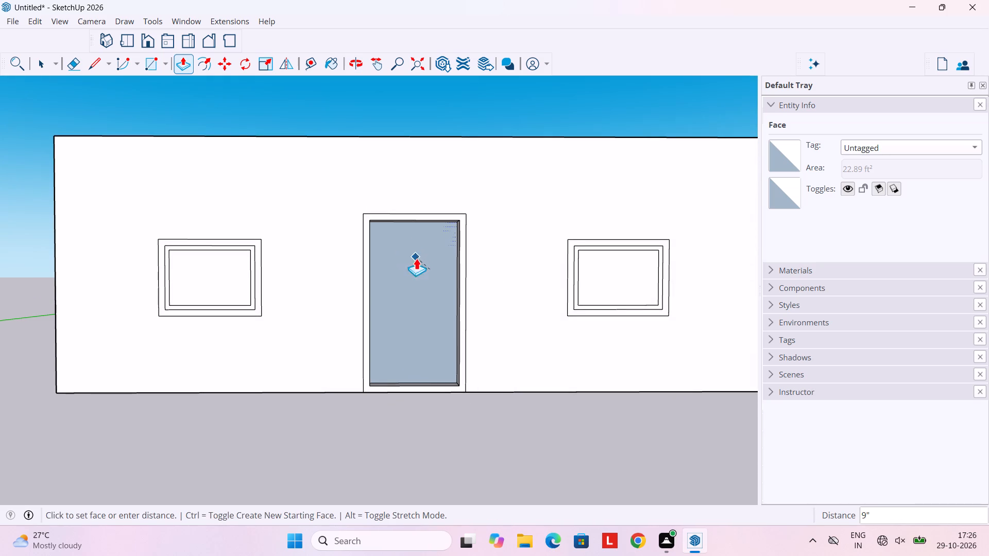
middle_click_drag(416, 258, 387, 278)
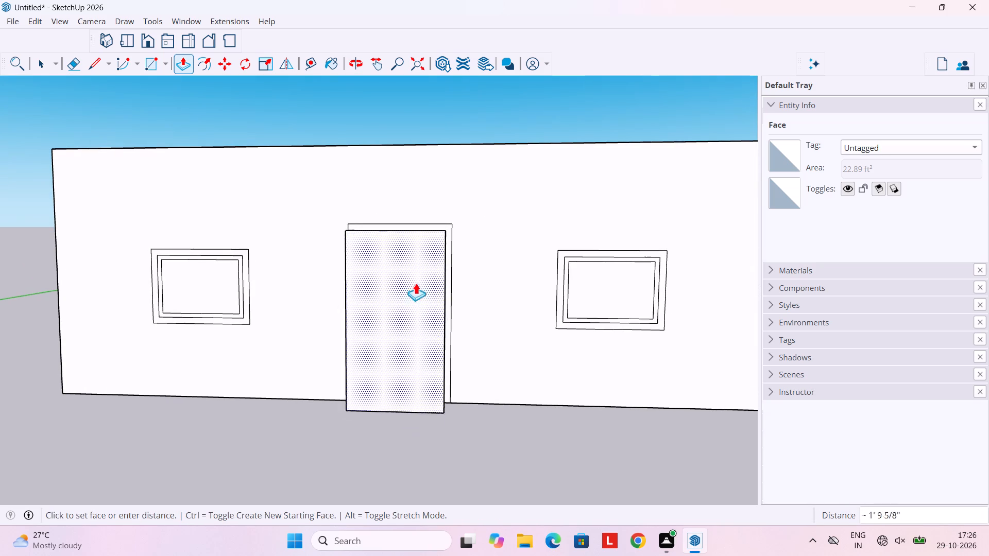
scroll(418, 265, "down", 1)
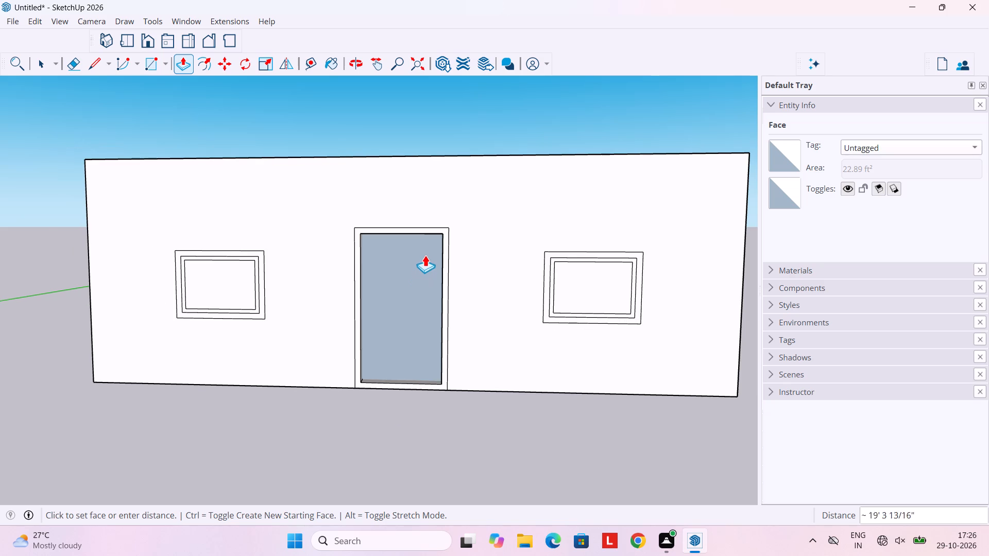
scroll(425, 255, "down", 3)
middle_click_drag(420, 281, 452, 338)
scroll(437, 292, "up", 3)
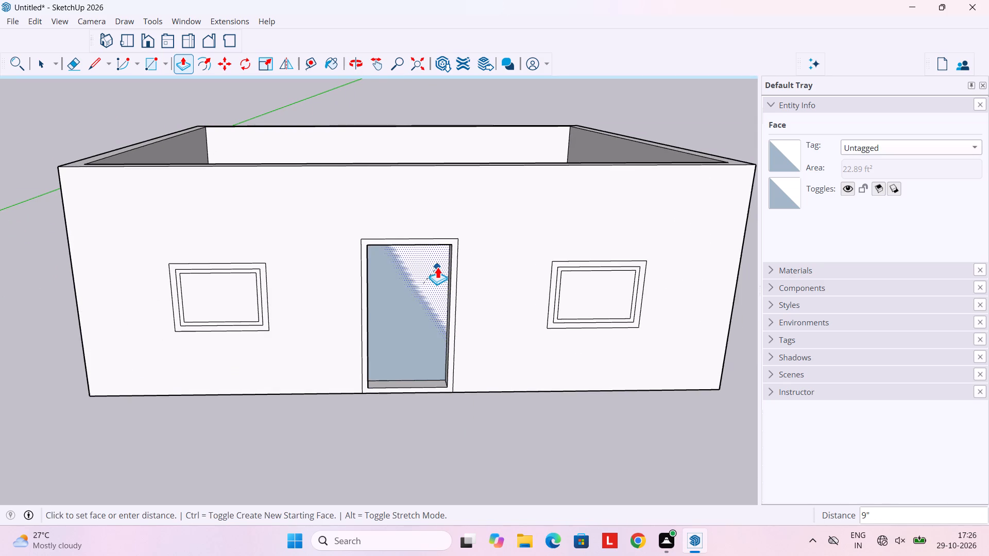
left_click(437, 264)
Push the innermost panes of both front-wall windows 9" through the wall to cut the window openings.
scroll(437, 267, "down", 4)
scroll(547, 281, "up", 6)
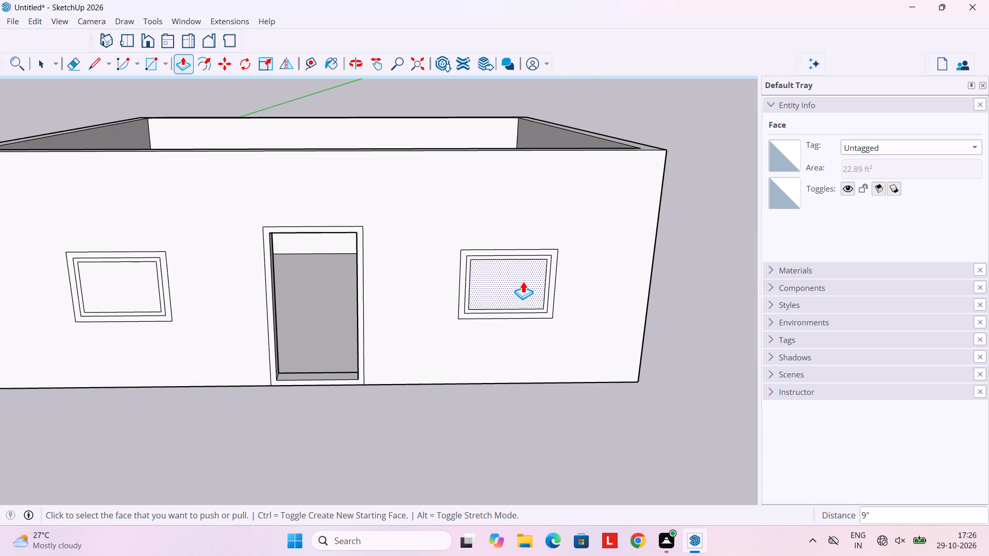
scroll(523, 281, "up", 2)
left_click(523, 283)
left_click(520, 268)
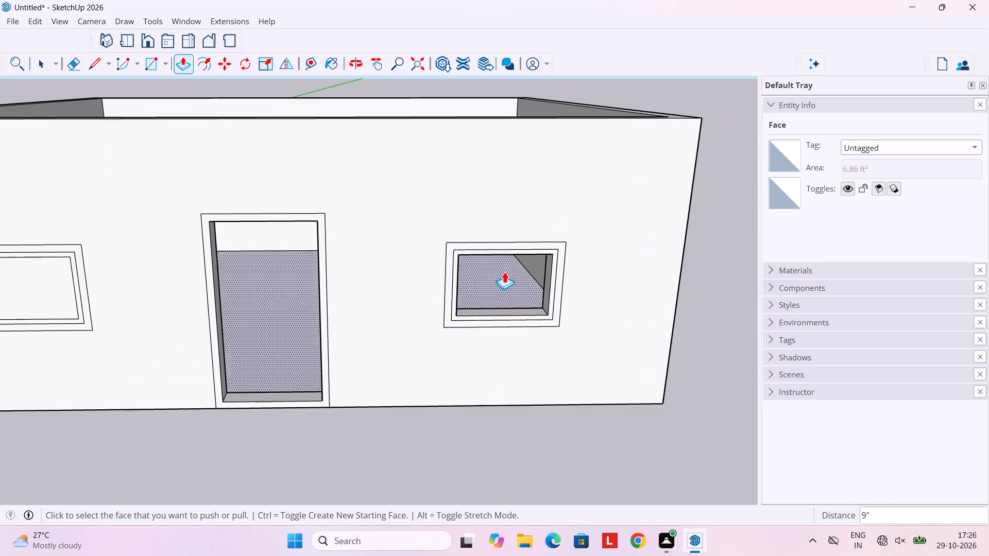
scroll(401, 271, "down", 3)
left_click(141, 280)
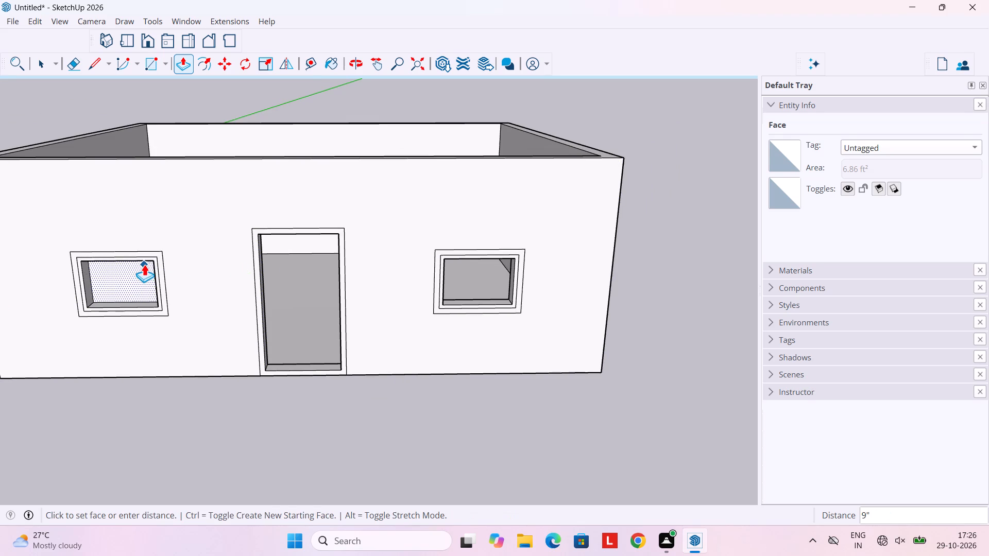
scroll(144, 263, "down", 3)
middle_click_drag(138, 281, 184, 237)
scroll(184, 237, "up", 6)
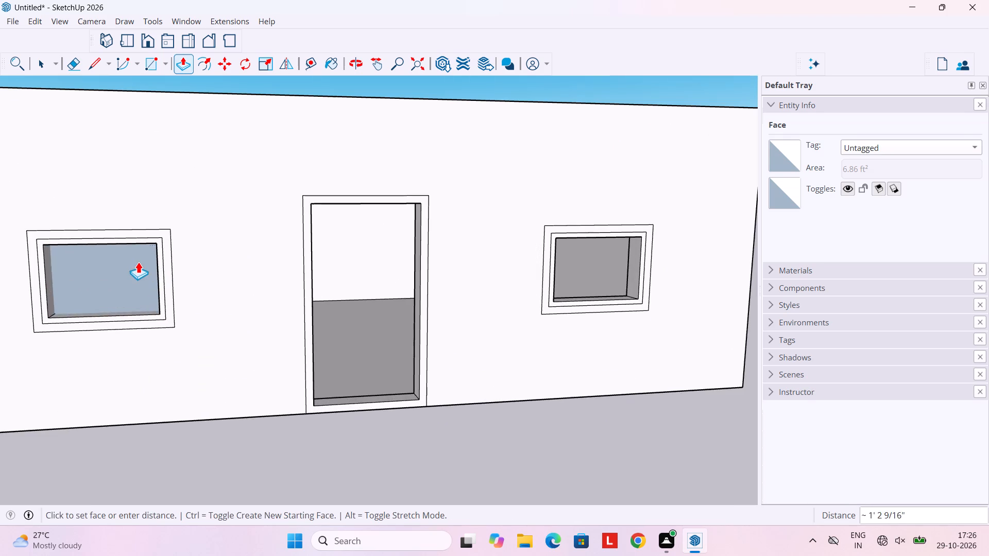
left_click(137, 258)
Push the innermost pane of the side wall's window 9" through the wall to cut its opening.
scroll(202, 259, "down", 7)
middle_click_drag(491, 259, 259, 268)
middle_click_drag(390, 277, 206, 278)
scroll(452, 303, "up", 3)
left_click(463, 289)
middle_click_drag(458, 267, 441, 244)
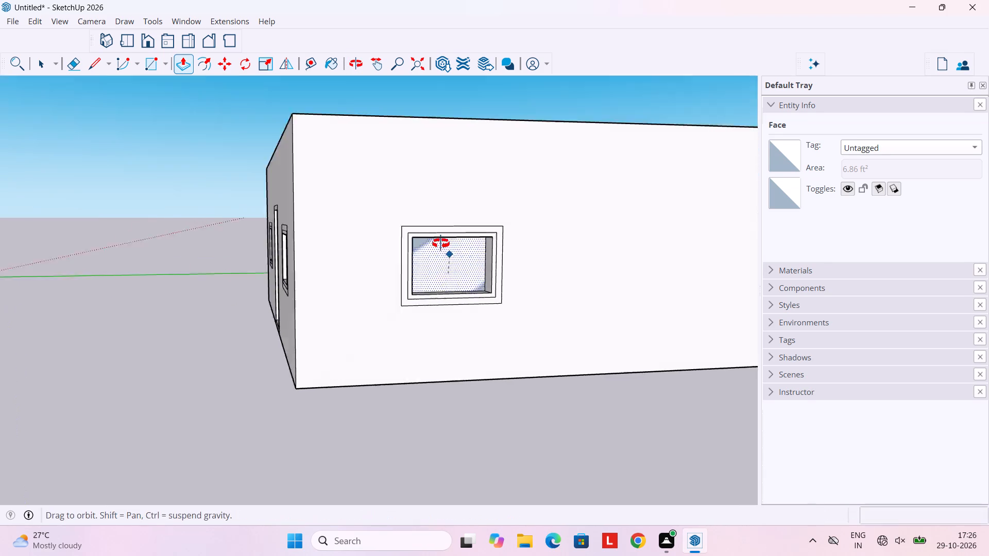
middle_click_drag(441, 244, 425, 224)
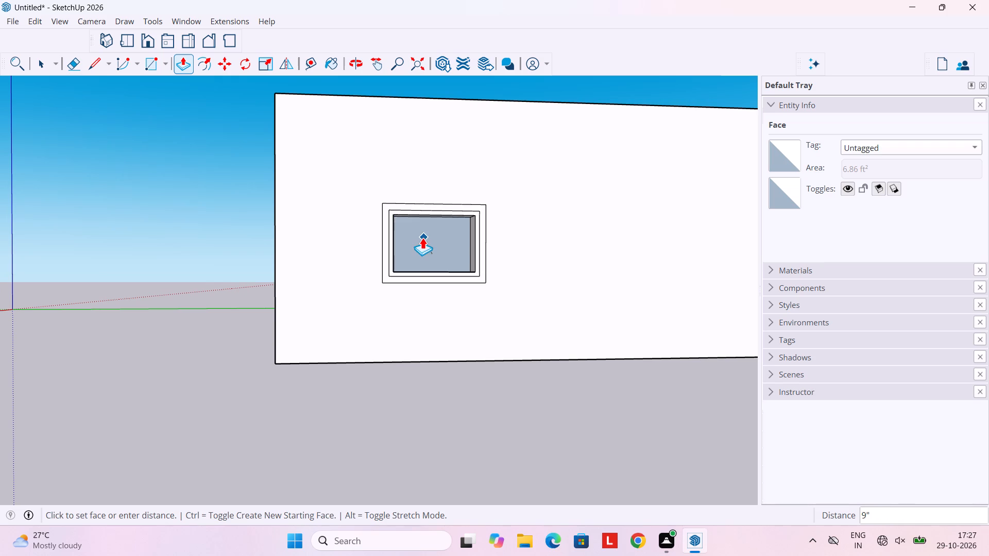
middle_click_drag(416, 235, 397, 258)
left_click(397, 258)
Draw a 3' 2" horizontal line at mid-height across the opening of the front-wall window left of the door.
scroll(397, 258, "down", 6)
middle_click_drag(380, 260, 470, 319)
middle_click_drag(335, 305, 542, 308)
middle_click_drag(382, 274, 564, 256)
scroll(344, 256, "up", 7)
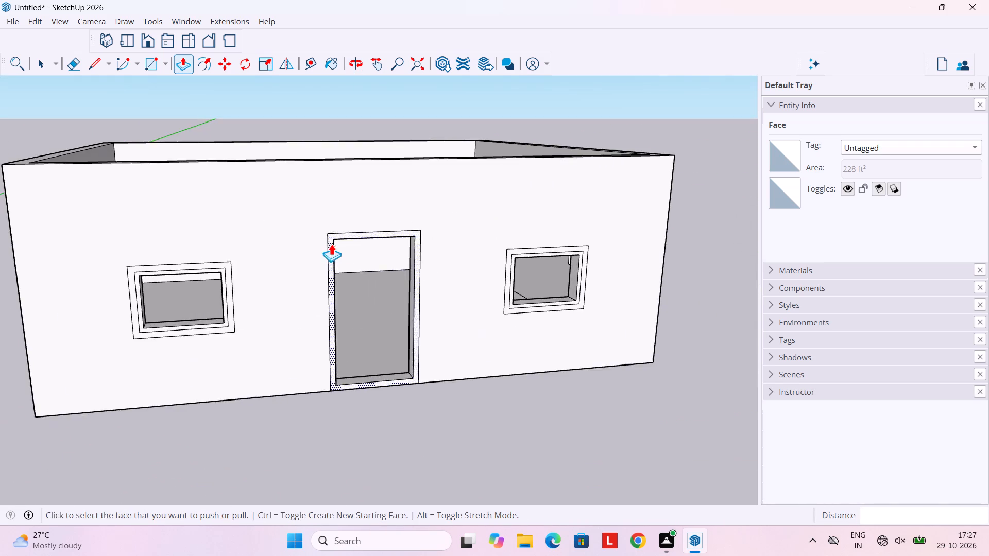
middle_click_drag(273, 260, 324, 230)
scroll(253, 271, "down", 3)
middle_click_drag(194, 286, 218, 266)
scroll(211, 266, "up", 3)
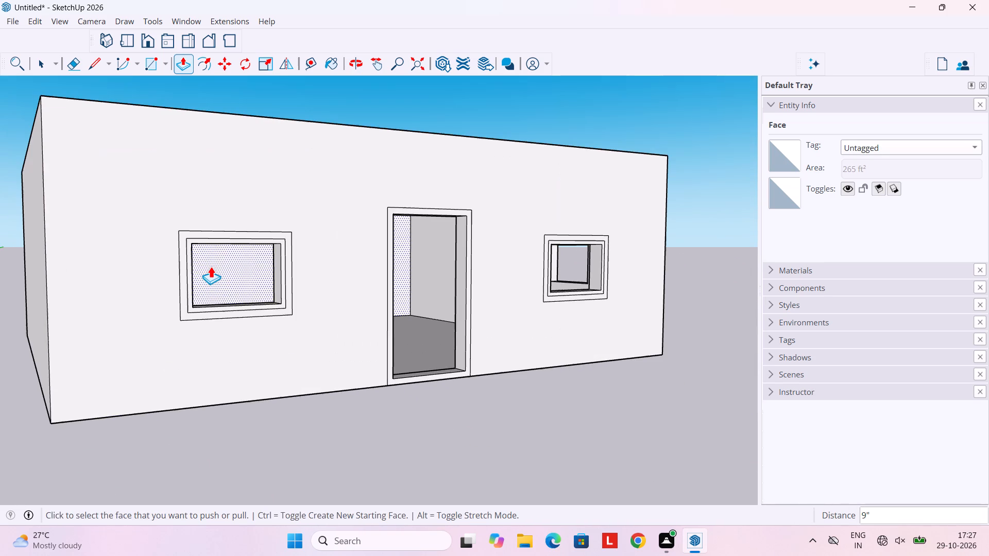
key("l")
scroll(201, 262, "up", 6)
scroll(187, 274, "down", 4)
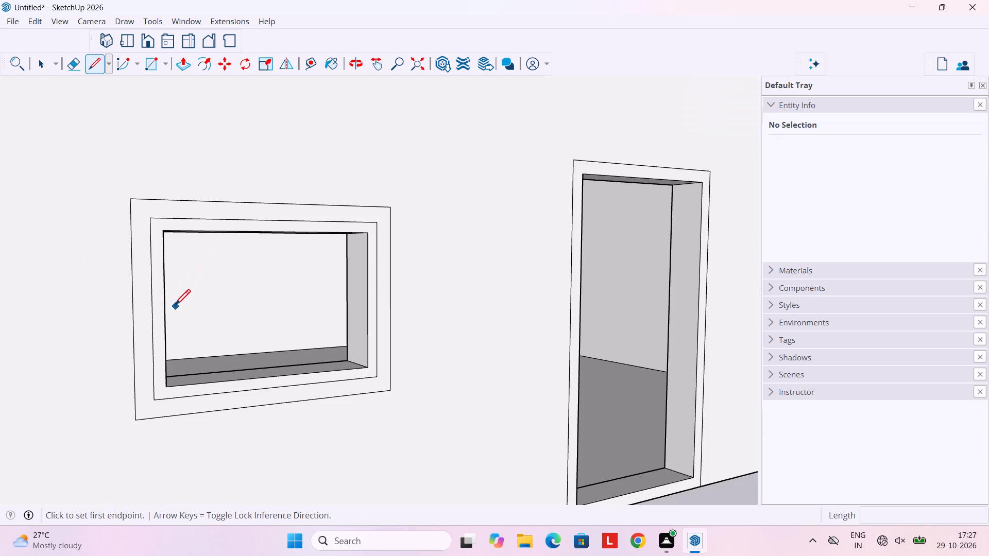
left_click(165, 310)
left_click(368, 298)
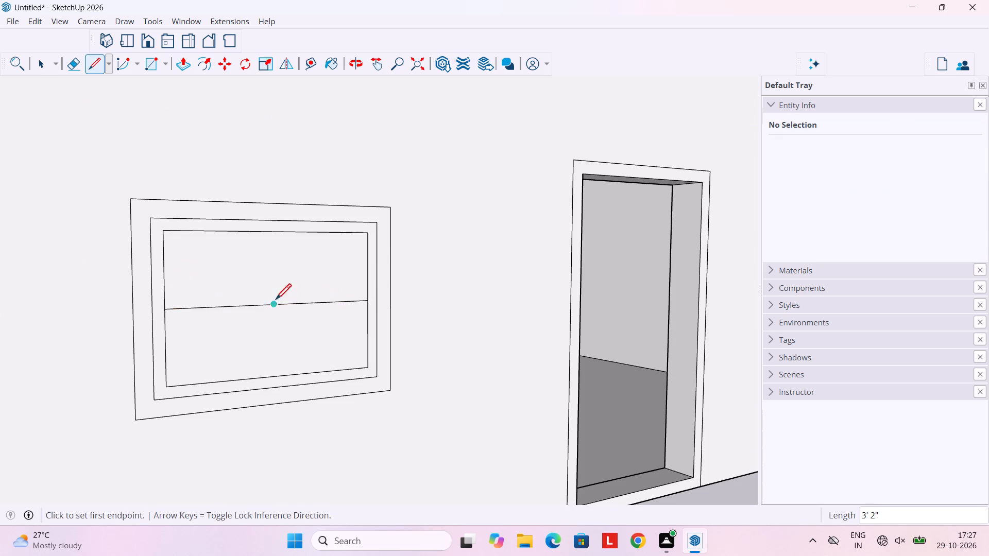
Place a horizontal guide 2" below the mid-height line of the window left of the door.
scroll(275, 301, "down", 4)
middle_click_drag(232, 296, 196, 301)
key("t")
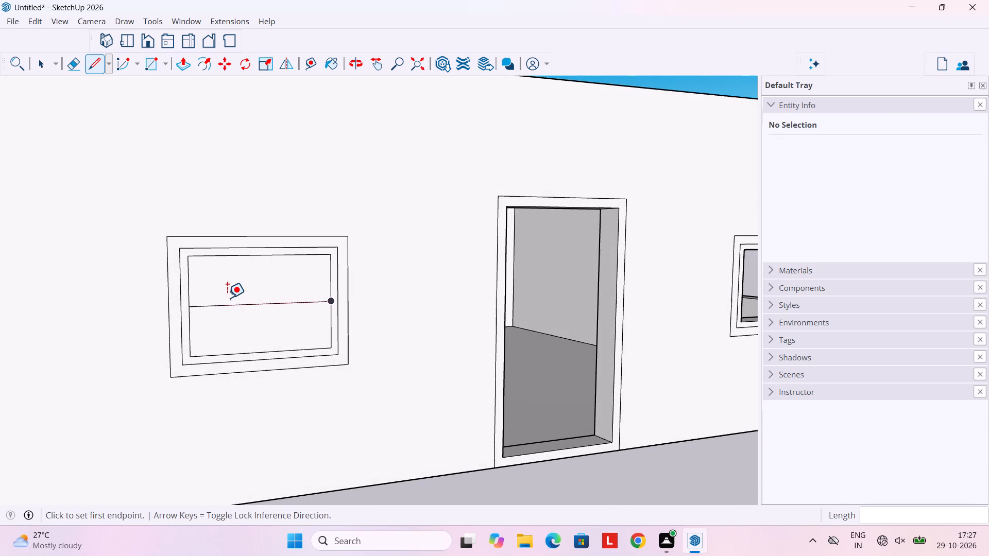
scroll(227, 298, "up", 3)
left_click(252, 307)
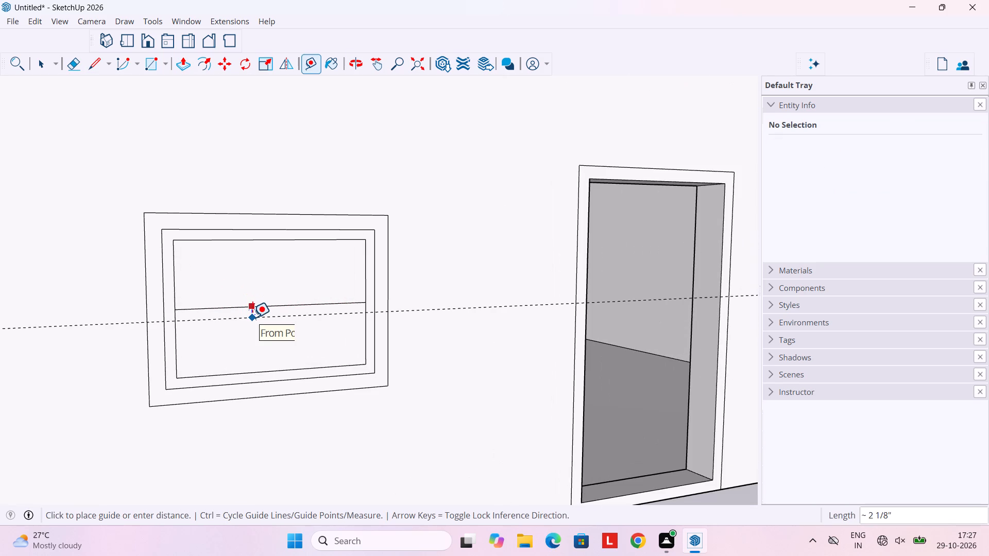
type("2\"")
key("Return")
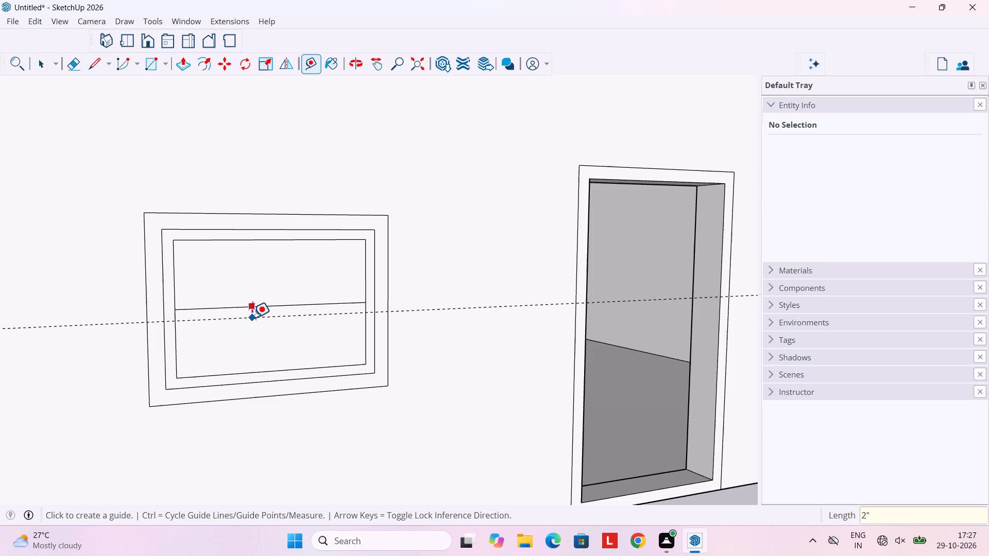
Place a vertical guide 1.1' in from the left edge of the window's innermost pane.
left_click(176, 274)
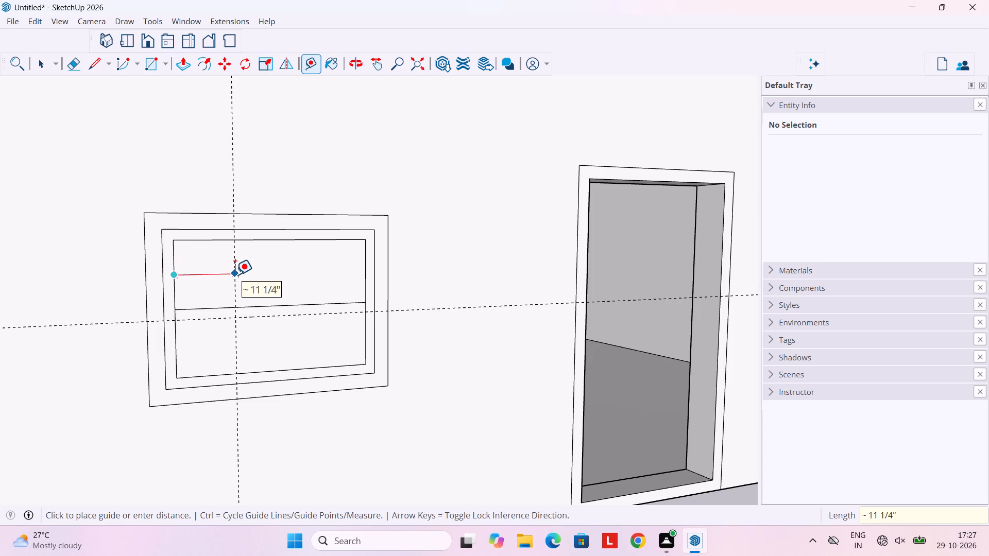
type("1.1'")
key("Return")
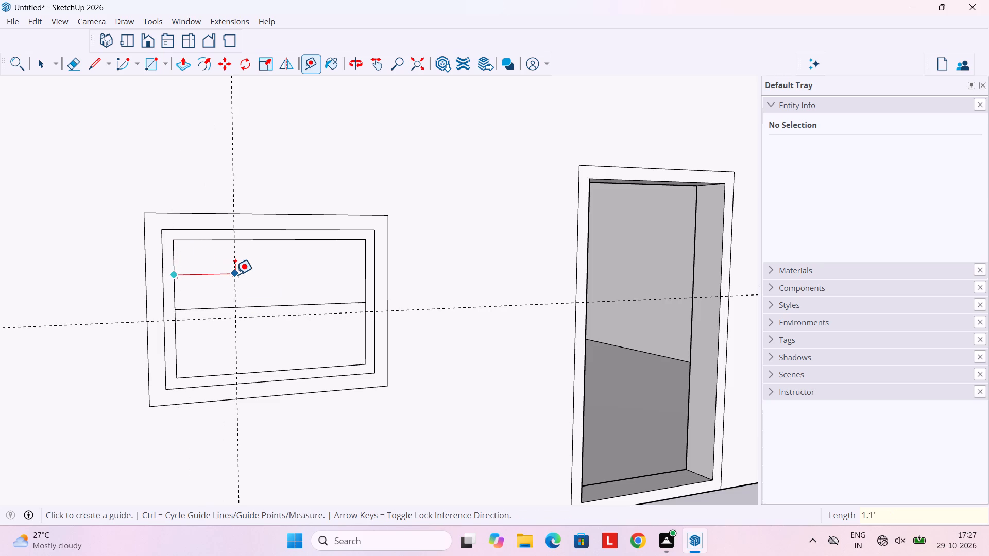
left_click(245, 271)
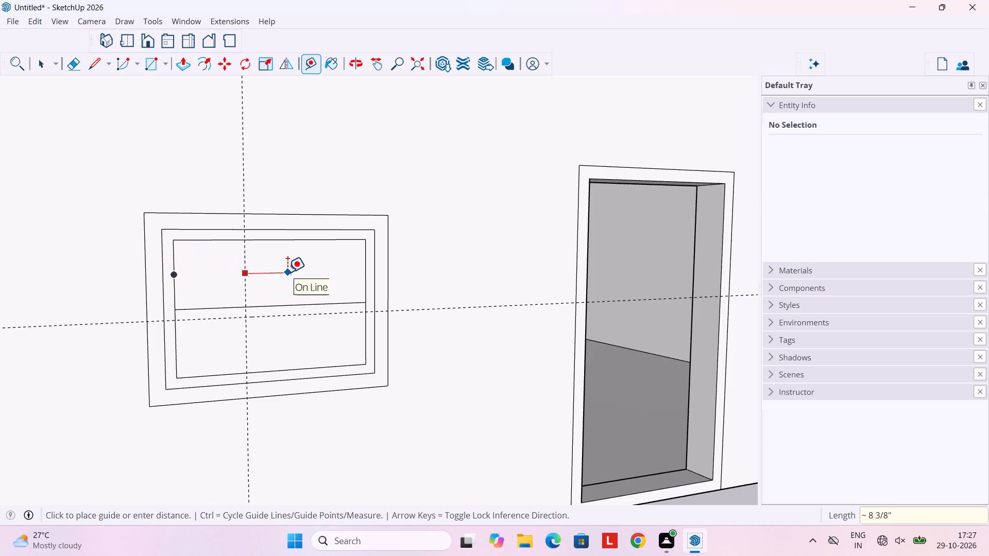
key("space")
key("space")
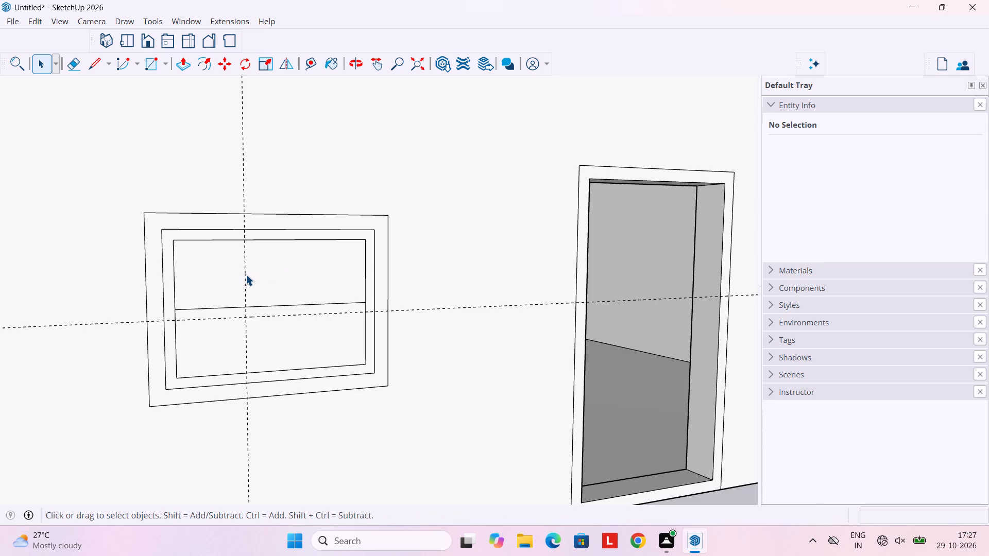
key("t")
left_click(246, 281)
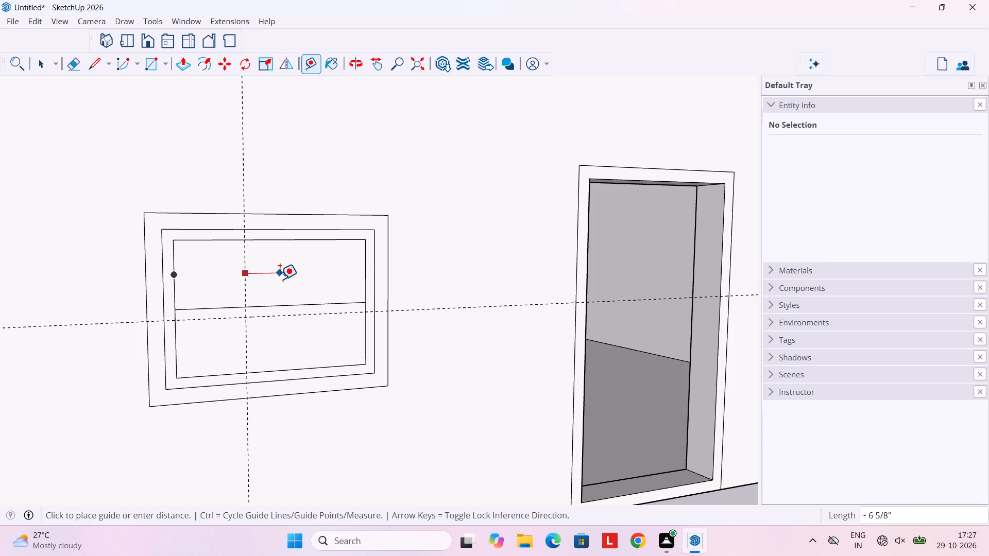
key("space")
Place a second vertical guide 1.1' to the right of the first one across the window pane.
key("t")
scroll(245, 283, "up", 3)
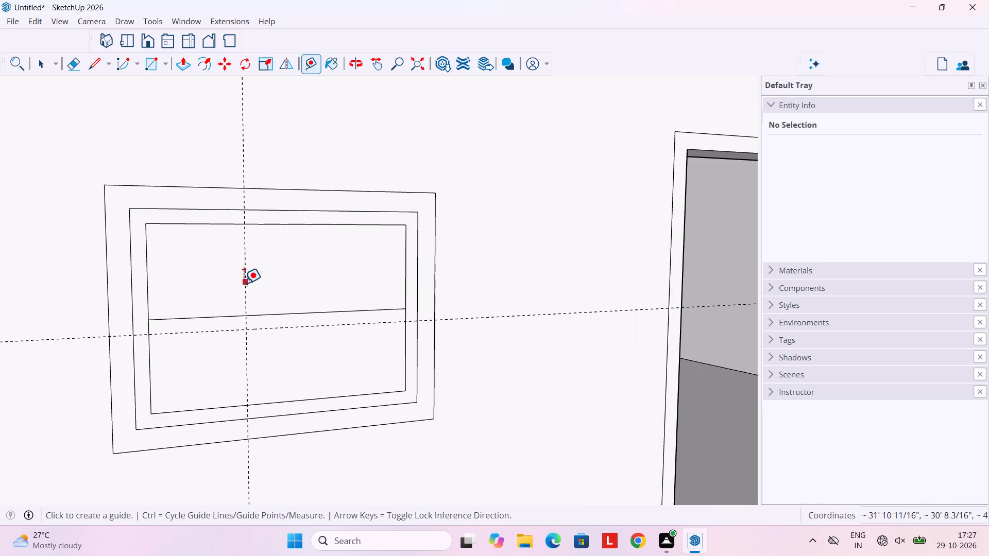
left_click(244, 284)
type("1.1'")
key("Return")
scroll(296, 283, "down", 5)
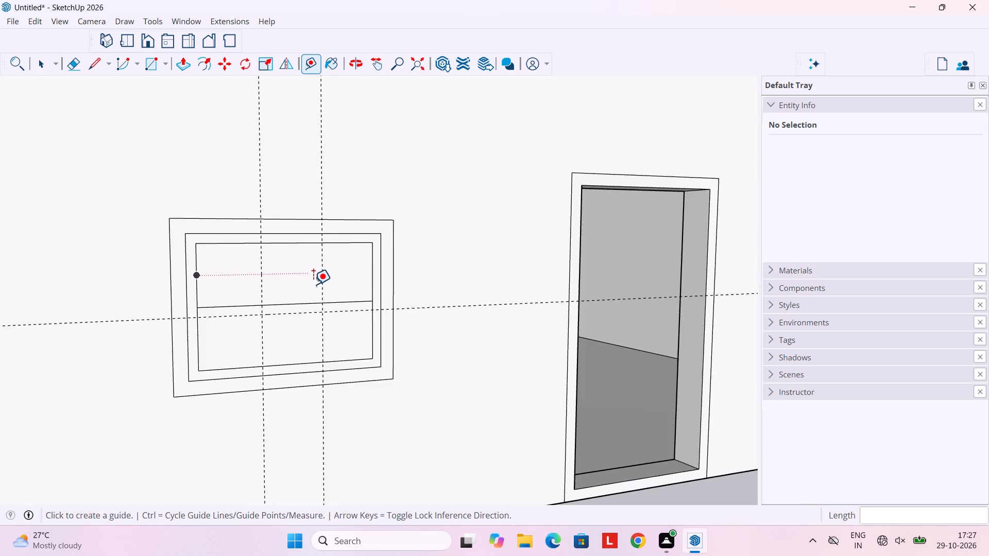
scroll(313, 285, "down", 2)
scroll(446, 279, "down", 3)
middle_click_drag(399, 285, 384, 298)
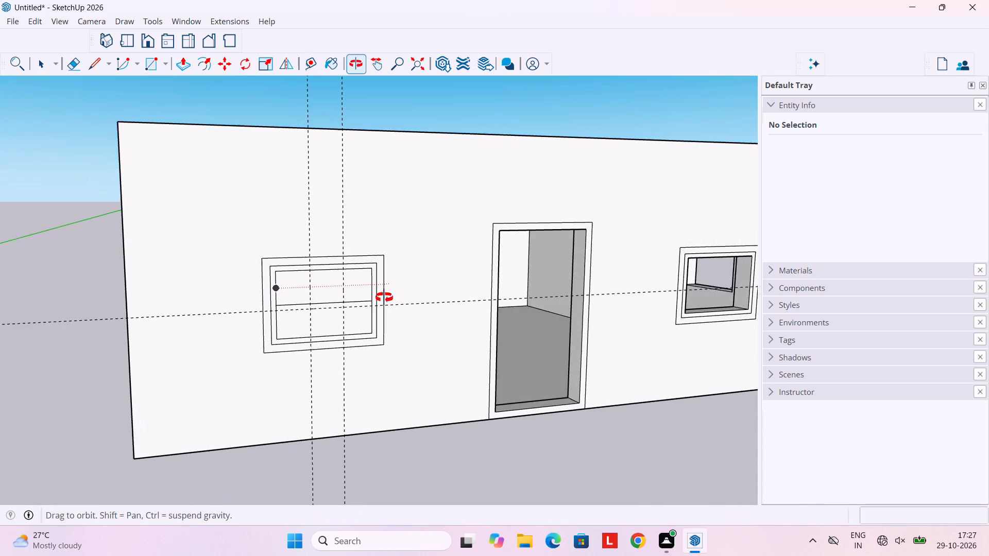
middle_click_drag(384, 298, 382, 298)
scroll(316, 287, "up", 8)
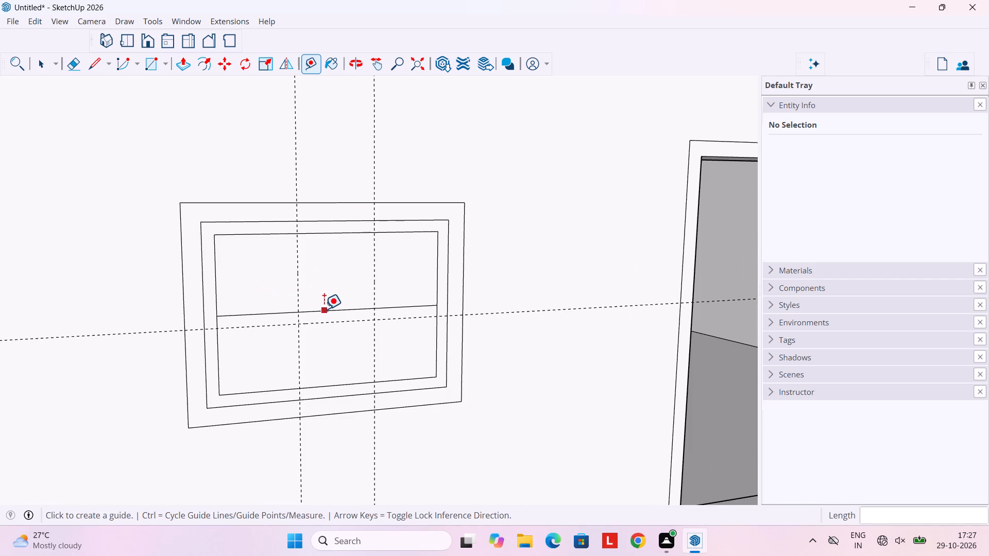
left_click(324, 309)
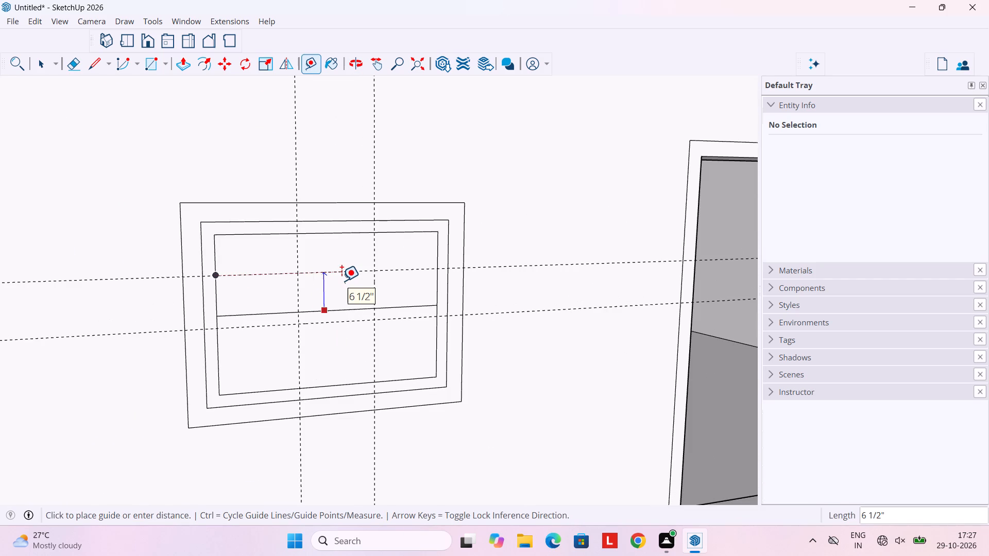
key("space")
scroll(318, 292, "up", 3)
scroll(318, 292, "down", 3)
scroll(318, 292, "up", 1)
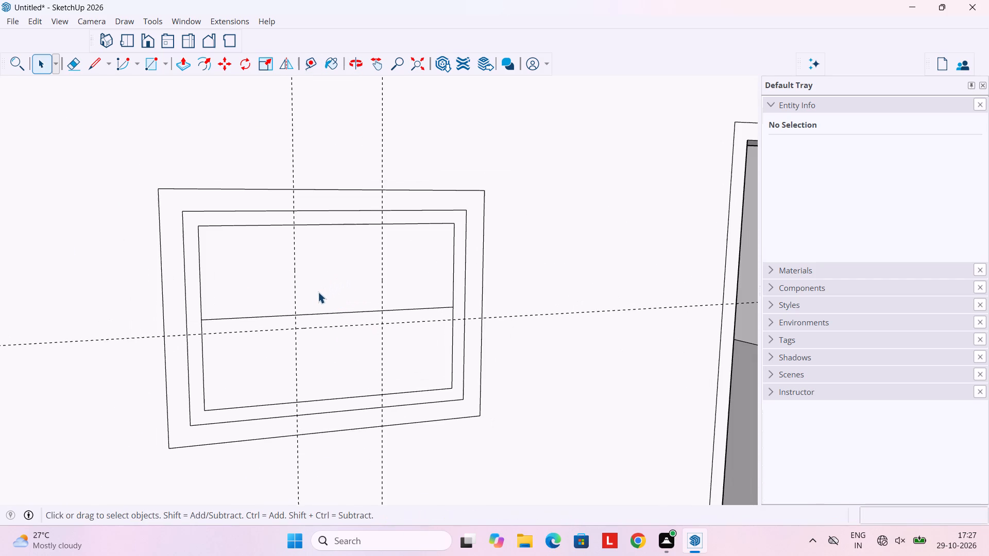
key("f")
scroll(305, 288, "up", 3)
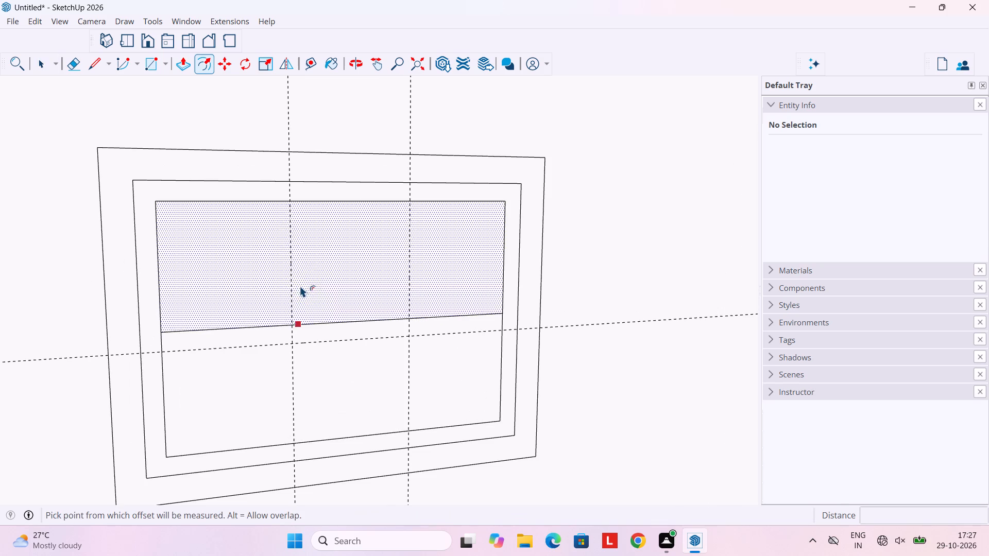
Place a vertical guide 2" to the right of each of the window's two vertical guides to mark the mullion widths.
key("t")
scroll(301, 285, "up", 2)
left_click(288, 278)
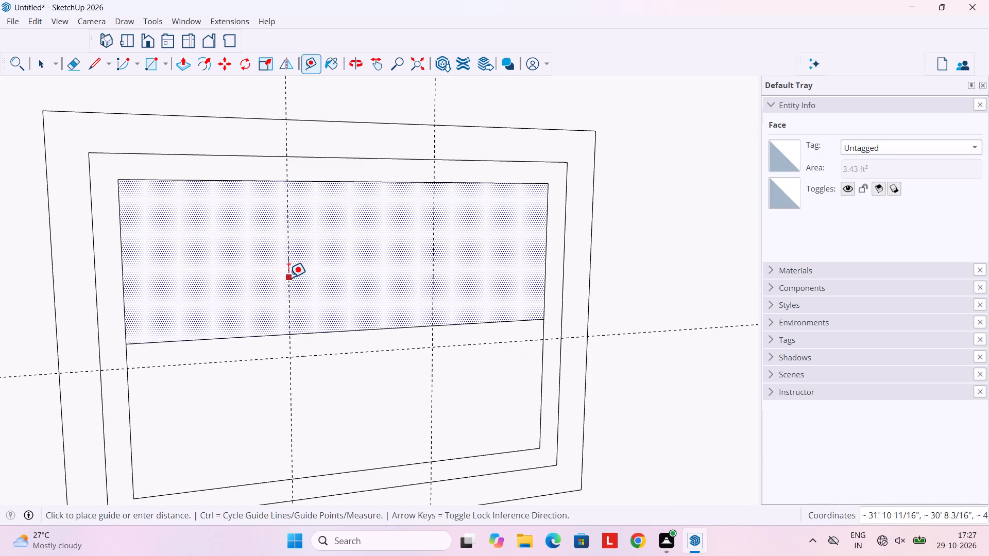
type("2\"")
key("Return")
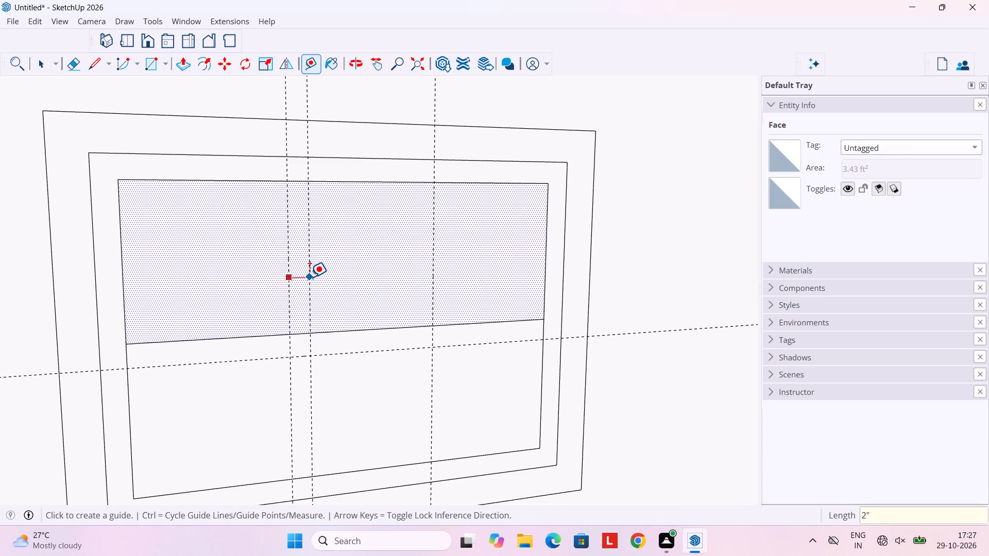
left_click(435, 279)
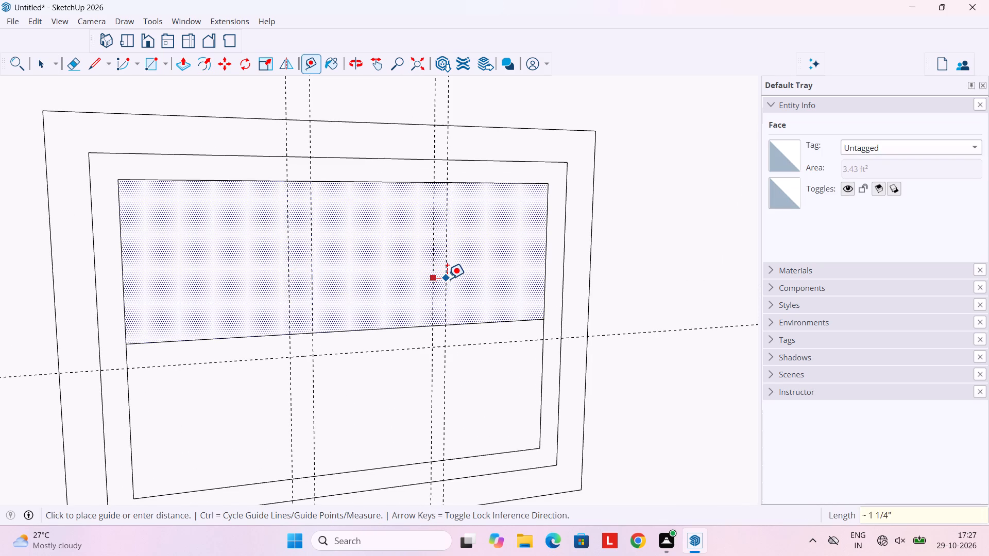
type("2\"")
key("Return")
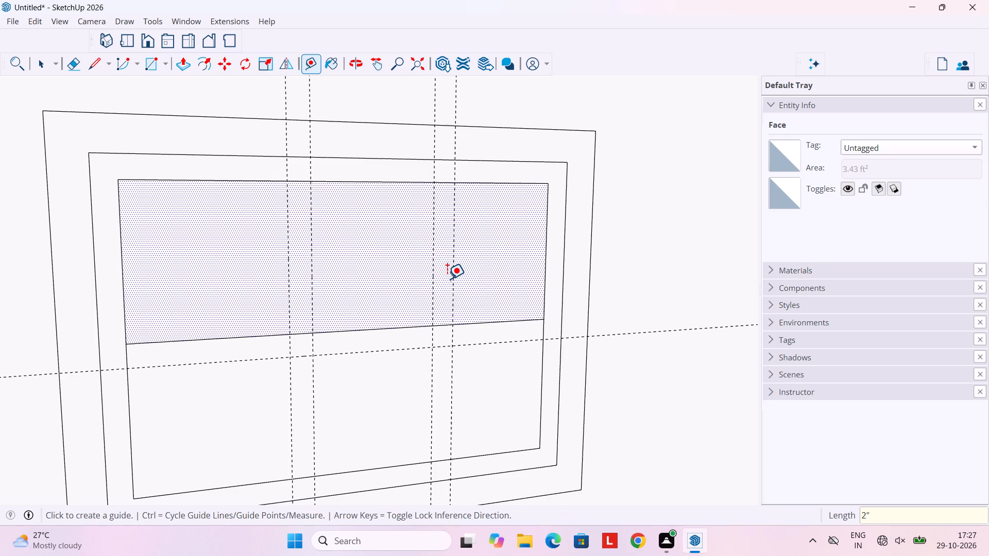
Draw a 3' 2" horizontal line across the window pane along the guide below the mid-height line.
scroll(447, 279, "down", 4)
key("l")
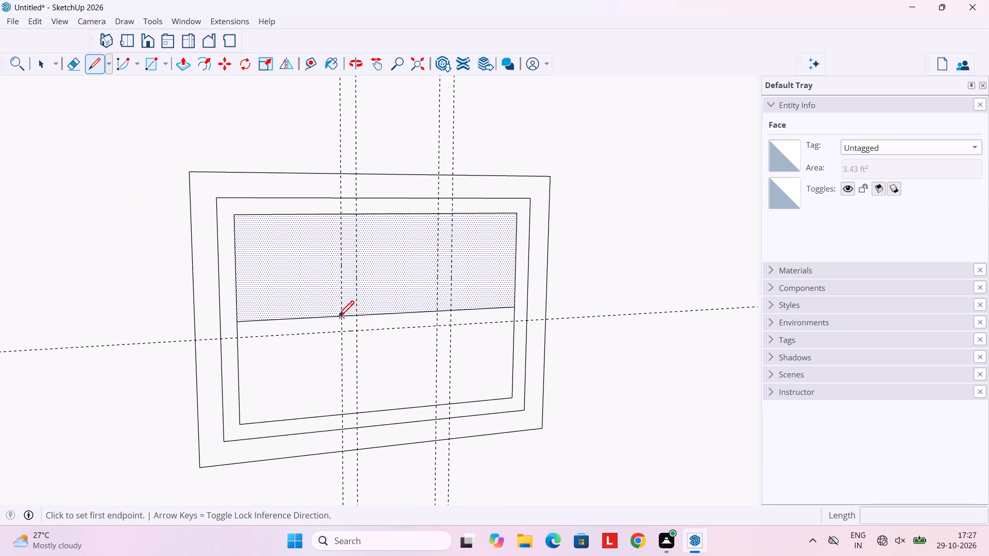
scroll(326, 322, "up", 3)
left_click(206, 345)
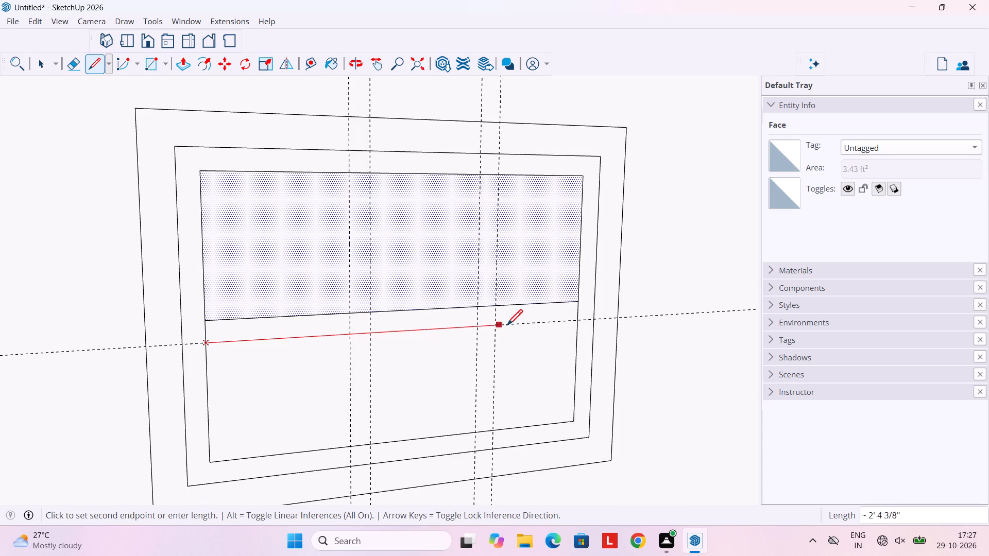
left_click(577, 321)
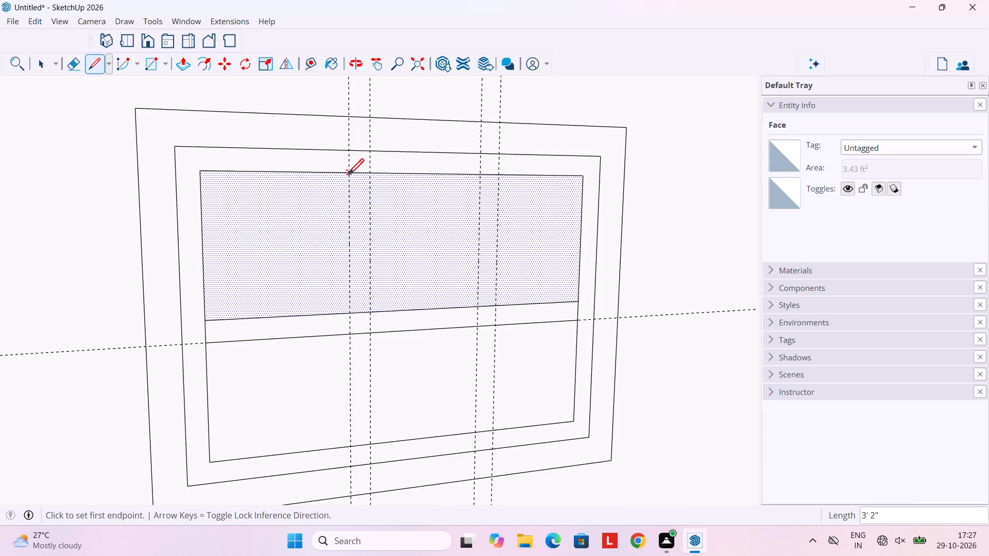
Draw four 1' 1" vertical lines along the guides from the pane's top edge down to the upper horizontal line.
left_click(348, 176)
left_click(349, 314)
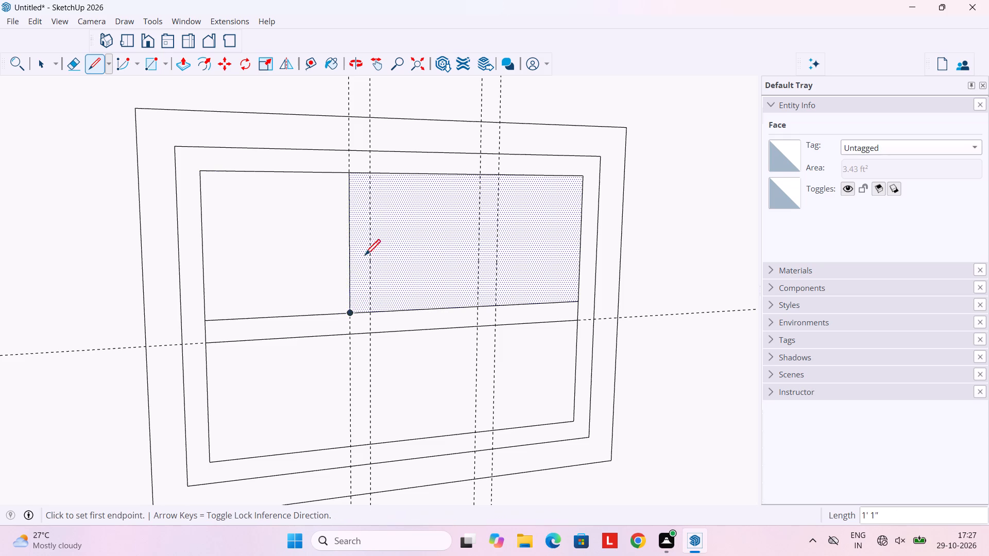
left_click(371, 175)
left_click(372, 311)
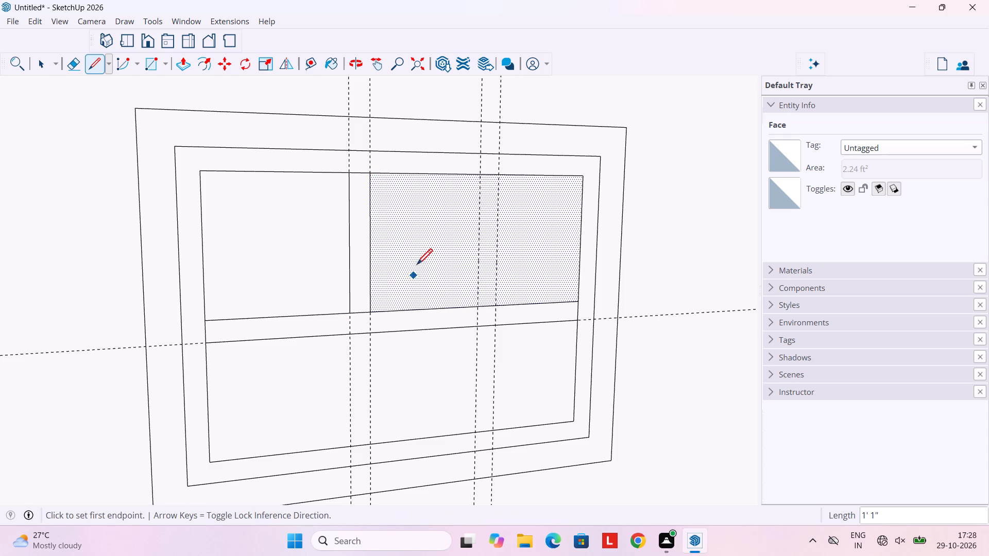
left_click(478, 177)
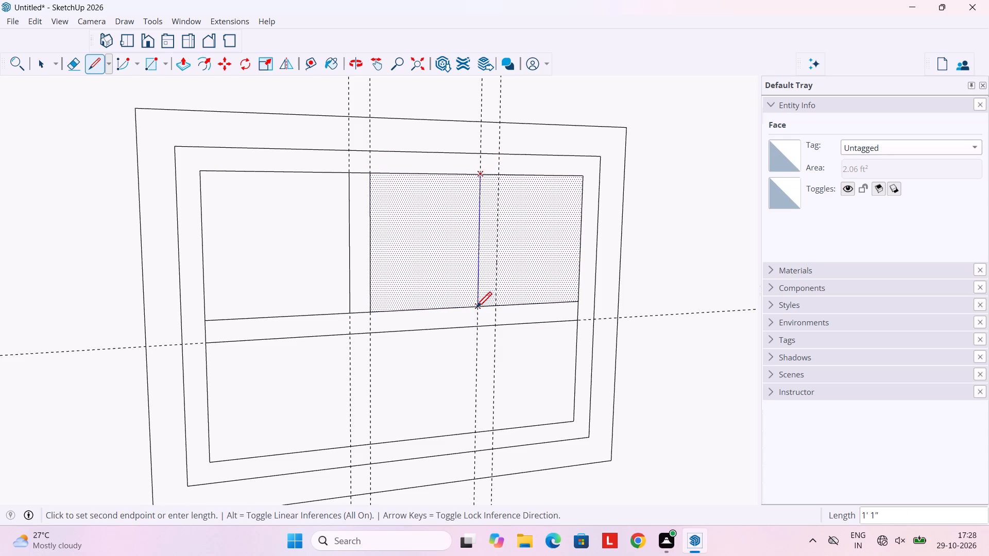
left_click(476, 309)
left_click(499, 178)
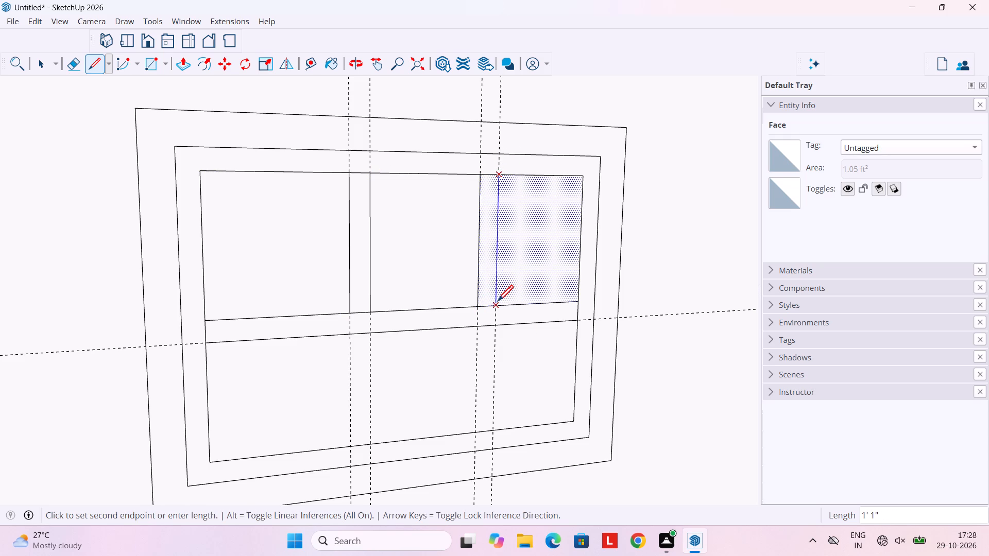
left_click(498, 303)
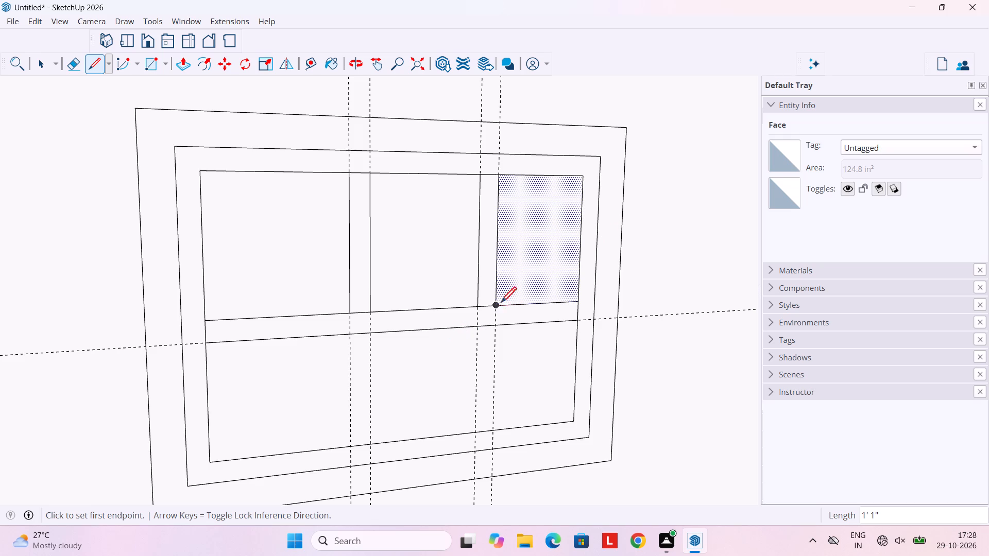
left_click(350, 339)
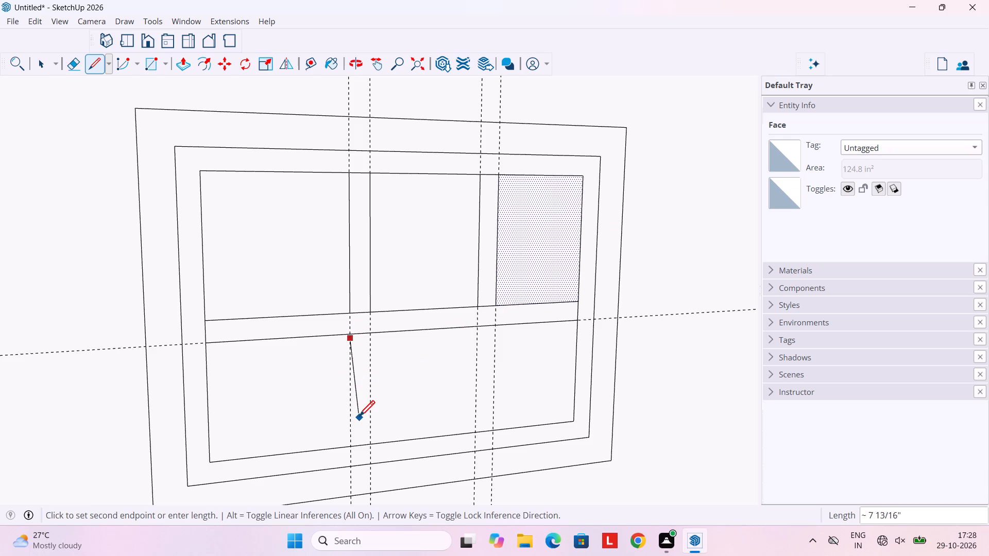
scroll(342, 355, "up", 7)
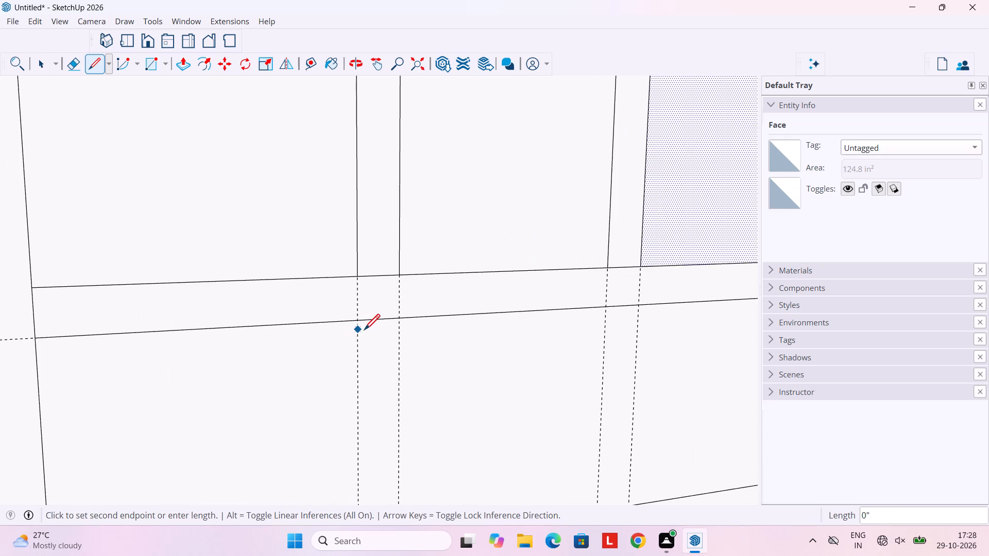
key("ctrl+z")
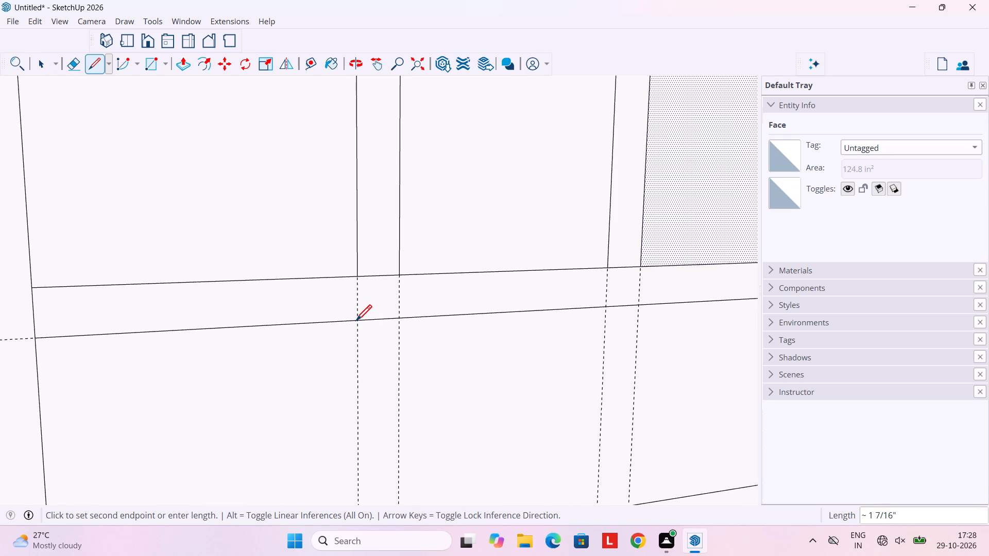
Draw four 11" vertical lines along the guides from the lower horizontal line down to the window pane's bottom edge.
left_click(356, 322)
scroll(357, 366, "down", 3)
middle_click_drag(360, 371, 360, 318)
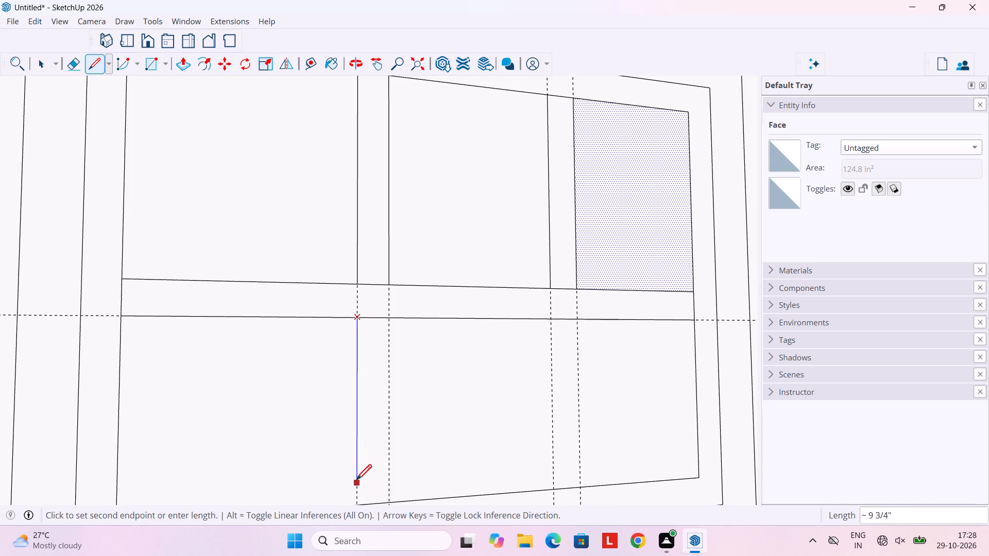
scroll(356, 451, "down", 4)
left_click(359, 491)
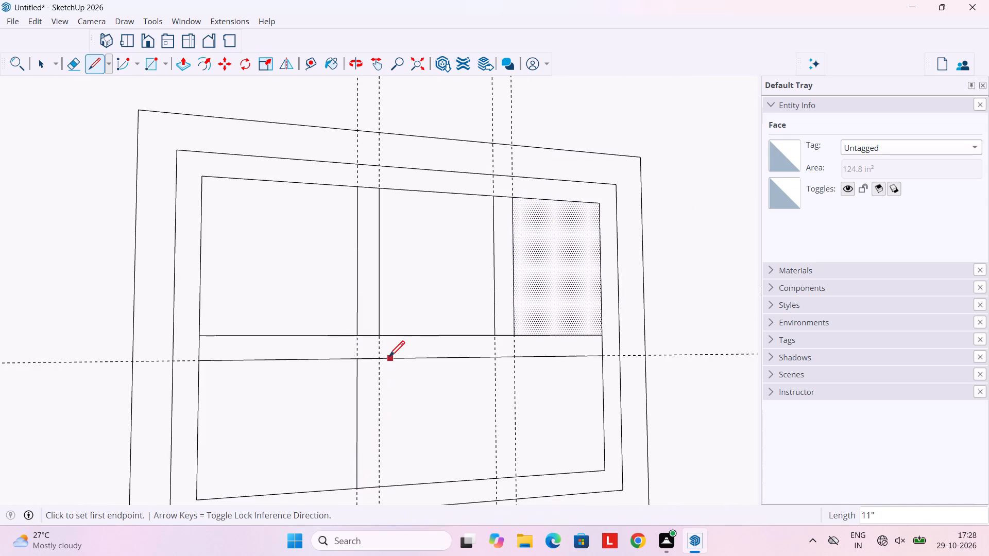
left_click(381, 358)
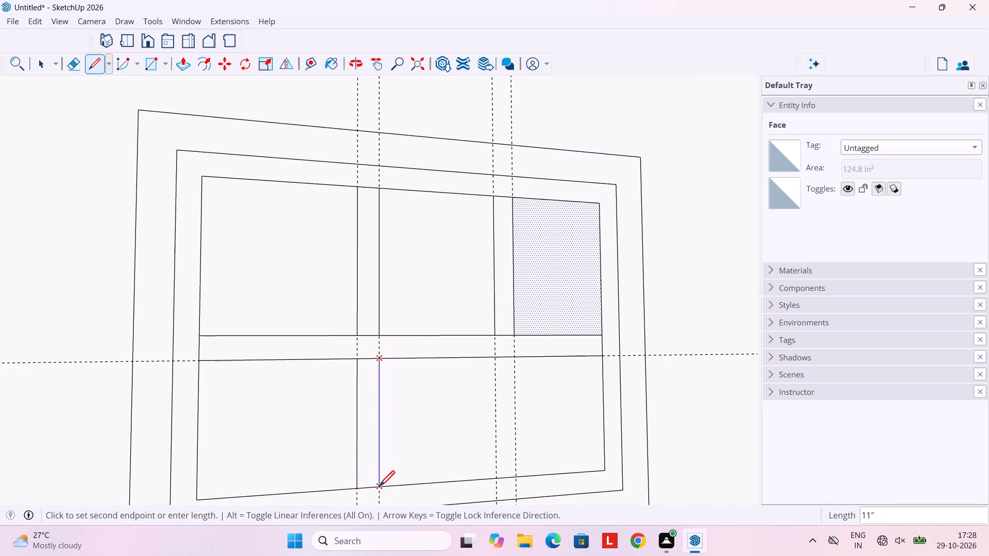
left_click(379, 488)
left_click(498, 359)
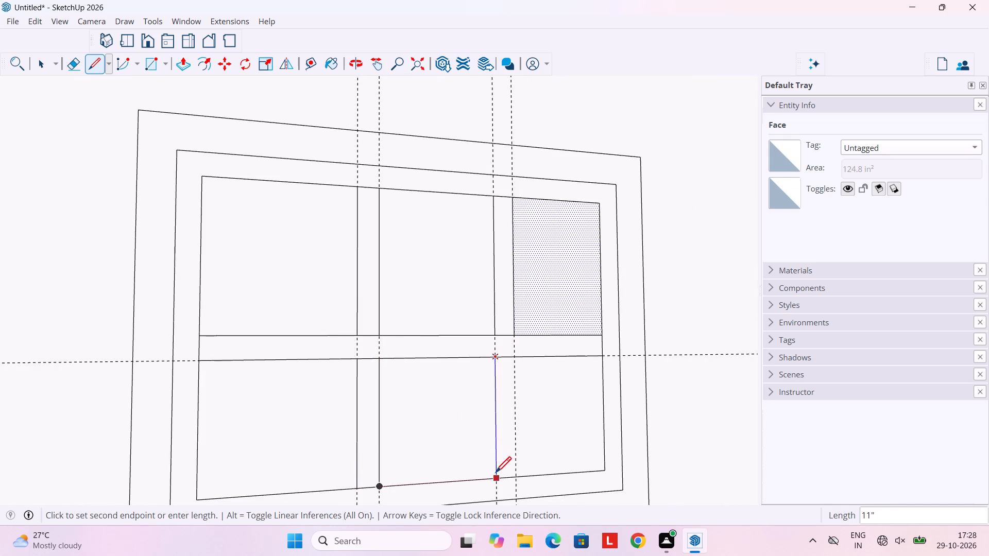
left_click(495, 475)
left_click(516, 356)
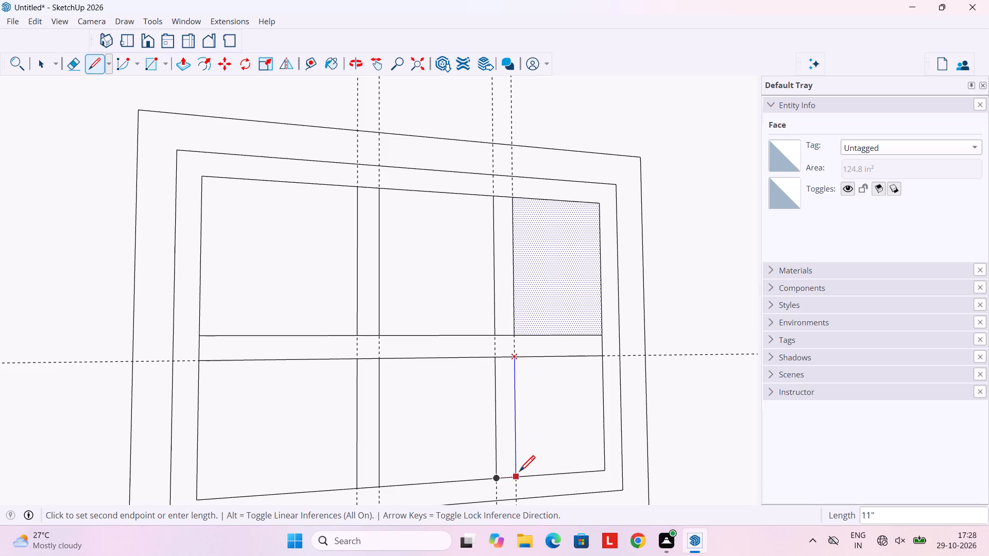
left_click(520, 477)
scroll(505, 233, "down", 4)
scroll(525, 249, "up", 3)
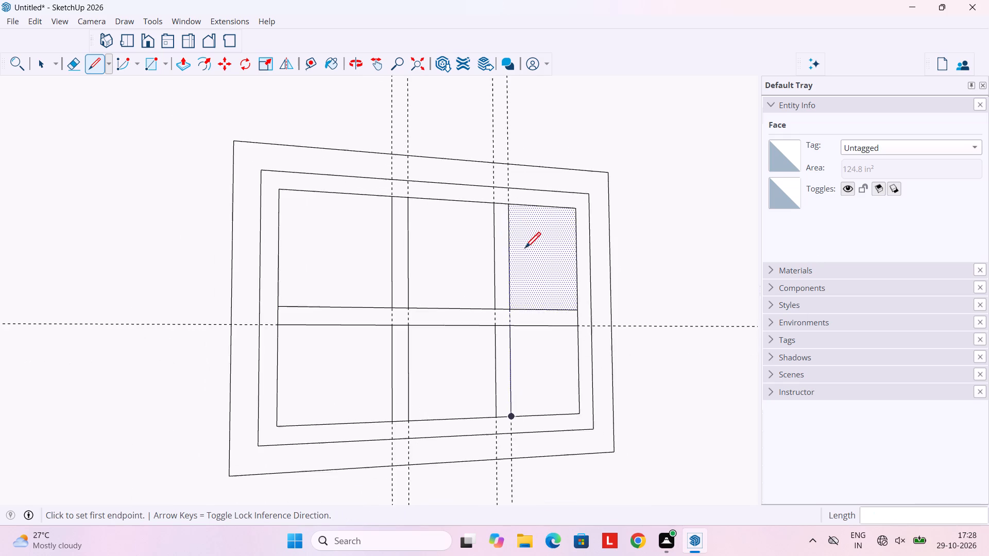
scroll(525, 252, "down", 3)
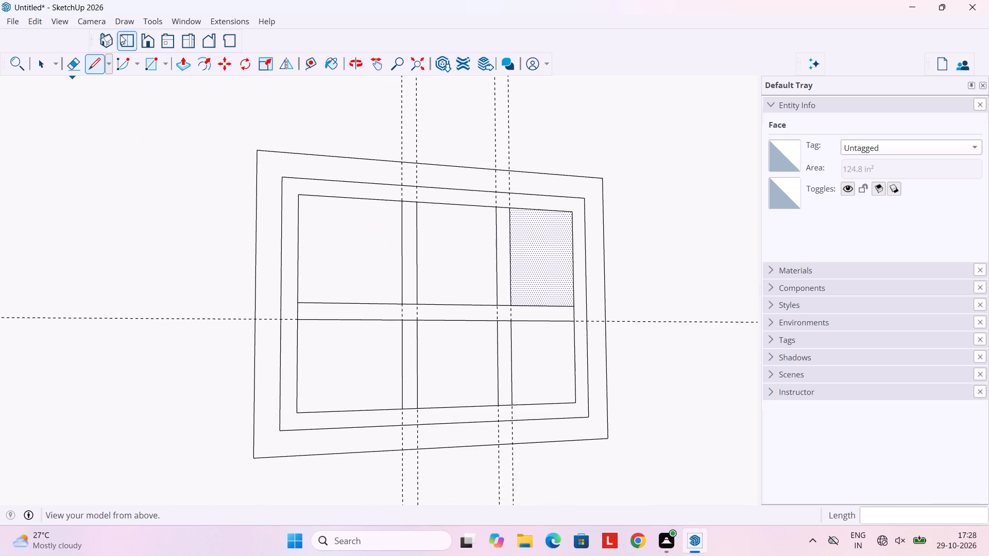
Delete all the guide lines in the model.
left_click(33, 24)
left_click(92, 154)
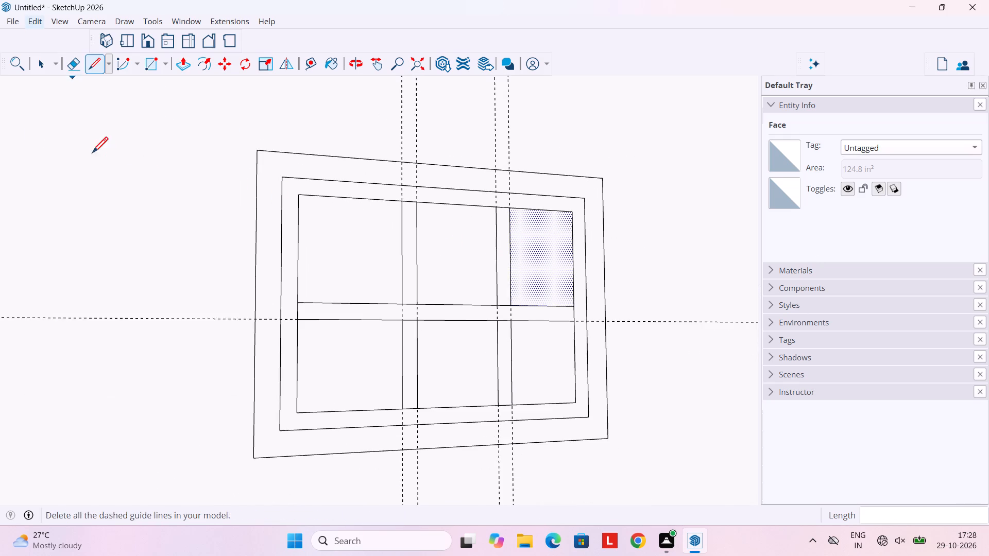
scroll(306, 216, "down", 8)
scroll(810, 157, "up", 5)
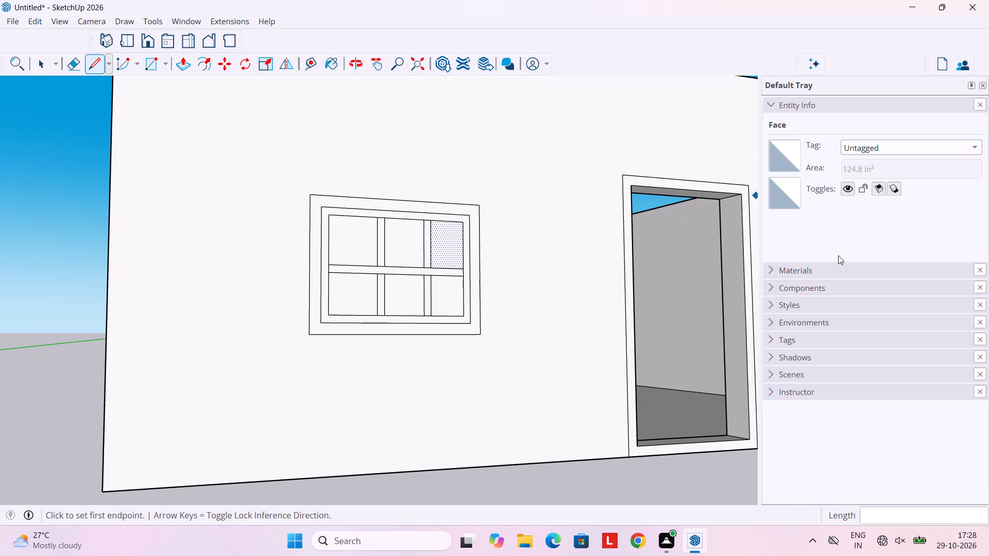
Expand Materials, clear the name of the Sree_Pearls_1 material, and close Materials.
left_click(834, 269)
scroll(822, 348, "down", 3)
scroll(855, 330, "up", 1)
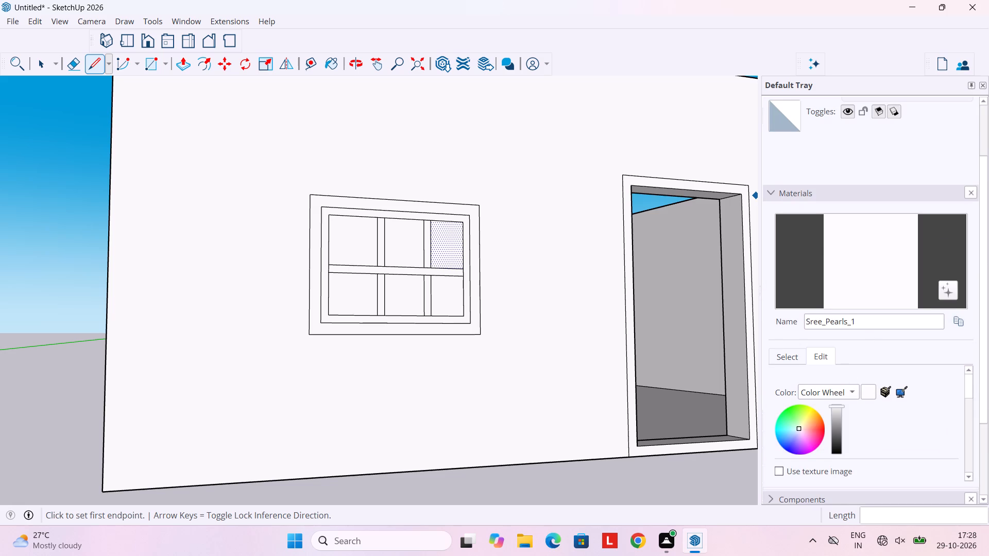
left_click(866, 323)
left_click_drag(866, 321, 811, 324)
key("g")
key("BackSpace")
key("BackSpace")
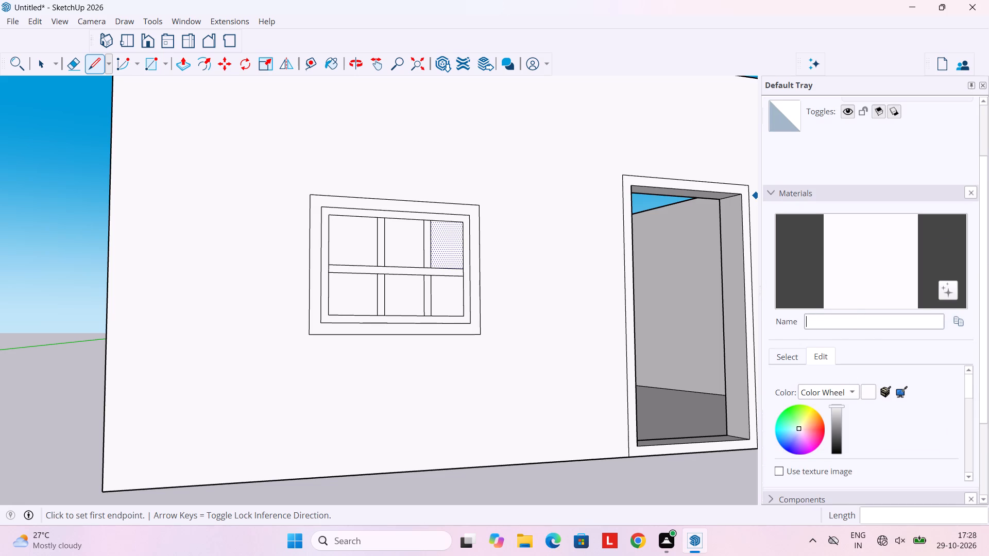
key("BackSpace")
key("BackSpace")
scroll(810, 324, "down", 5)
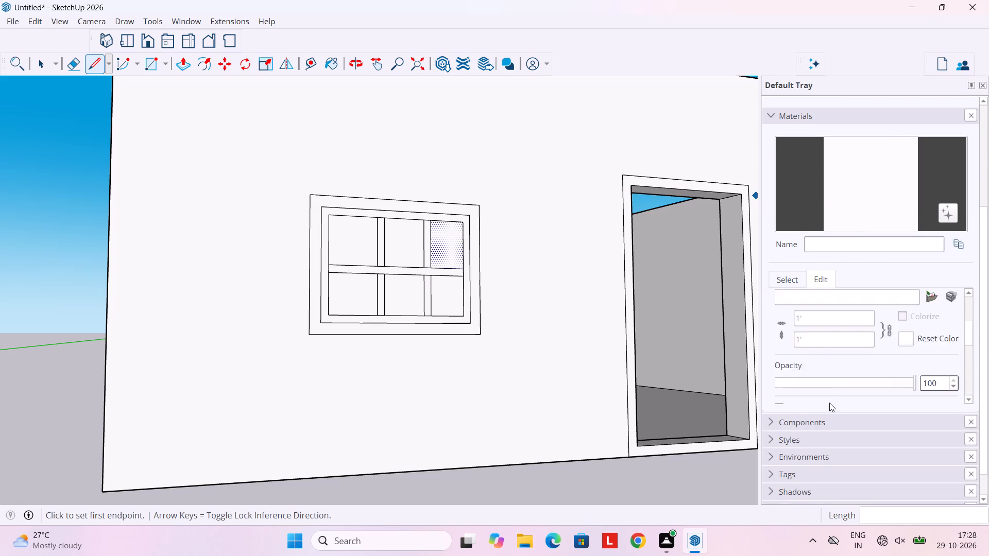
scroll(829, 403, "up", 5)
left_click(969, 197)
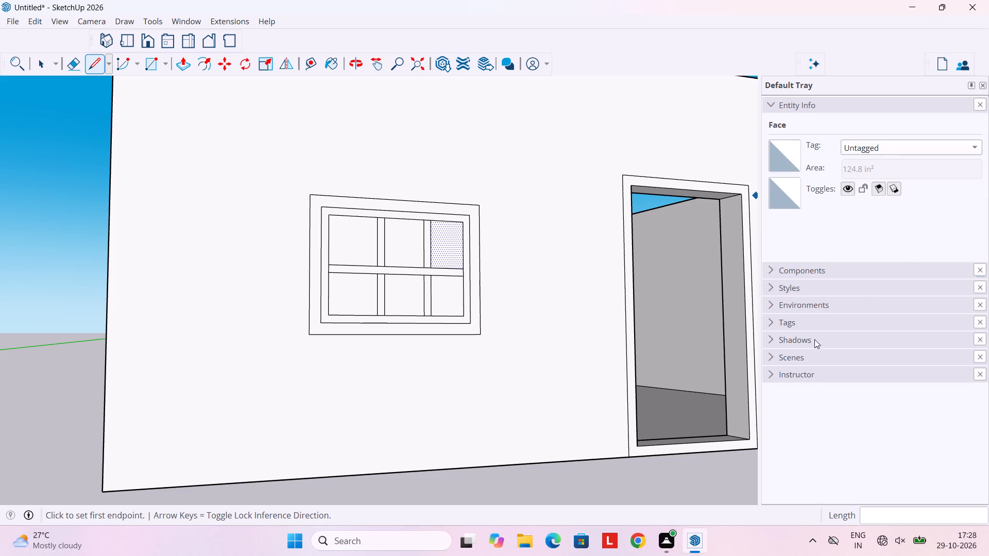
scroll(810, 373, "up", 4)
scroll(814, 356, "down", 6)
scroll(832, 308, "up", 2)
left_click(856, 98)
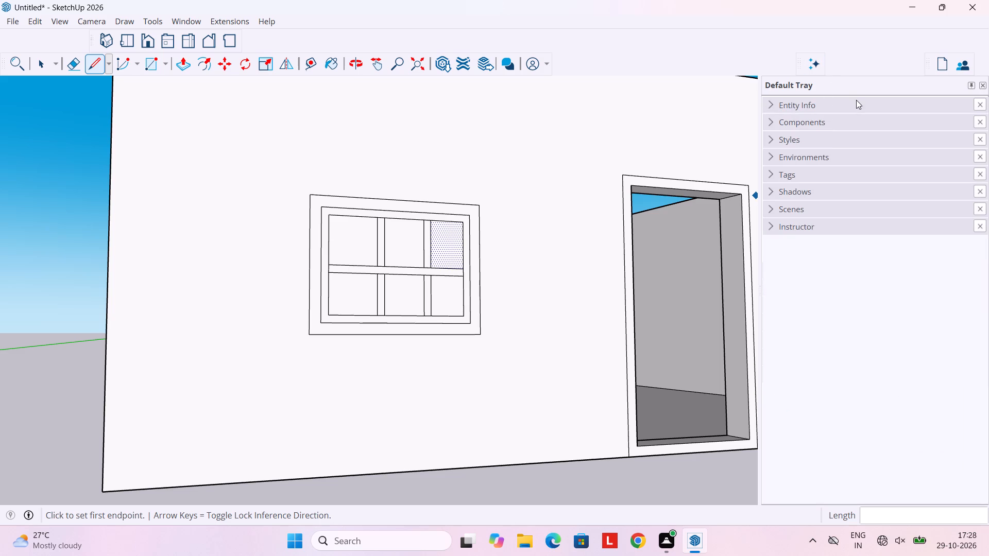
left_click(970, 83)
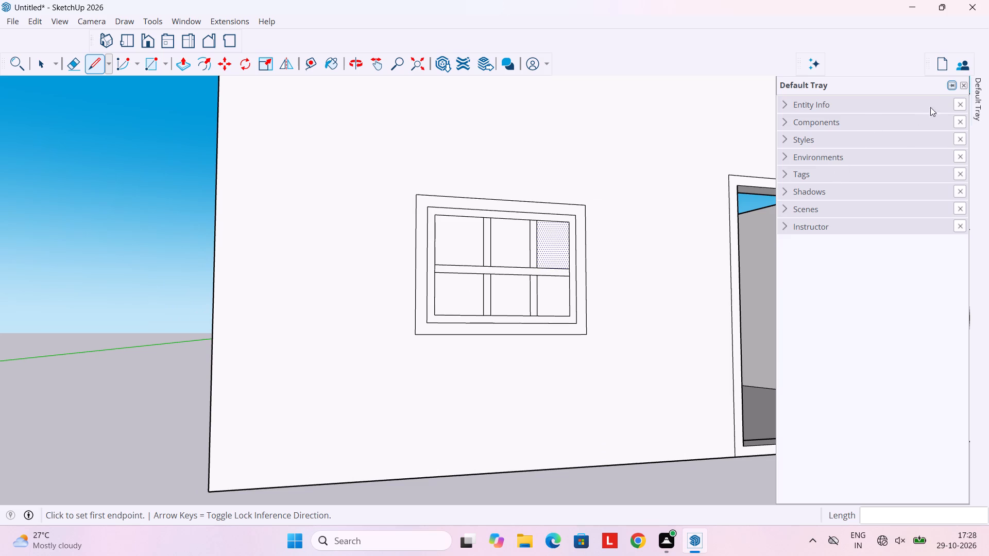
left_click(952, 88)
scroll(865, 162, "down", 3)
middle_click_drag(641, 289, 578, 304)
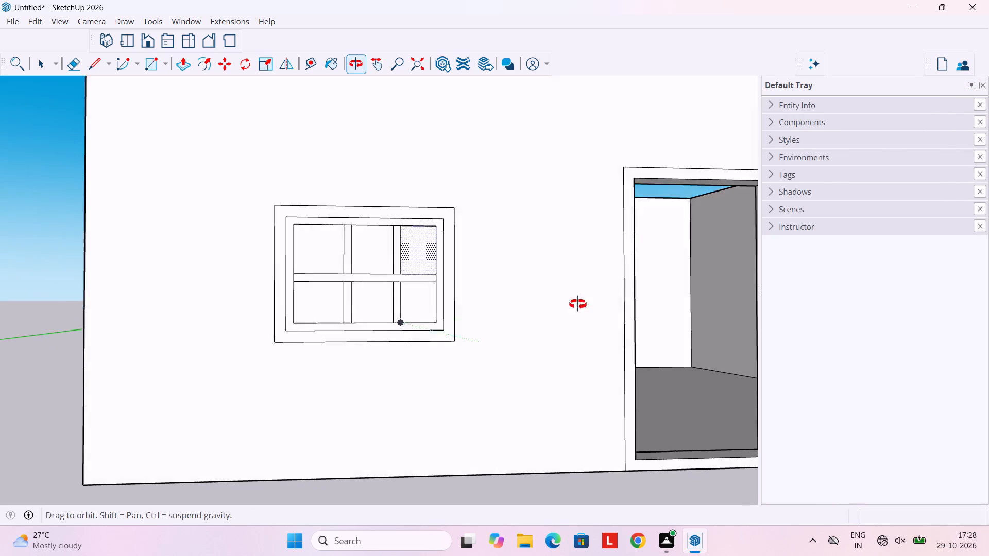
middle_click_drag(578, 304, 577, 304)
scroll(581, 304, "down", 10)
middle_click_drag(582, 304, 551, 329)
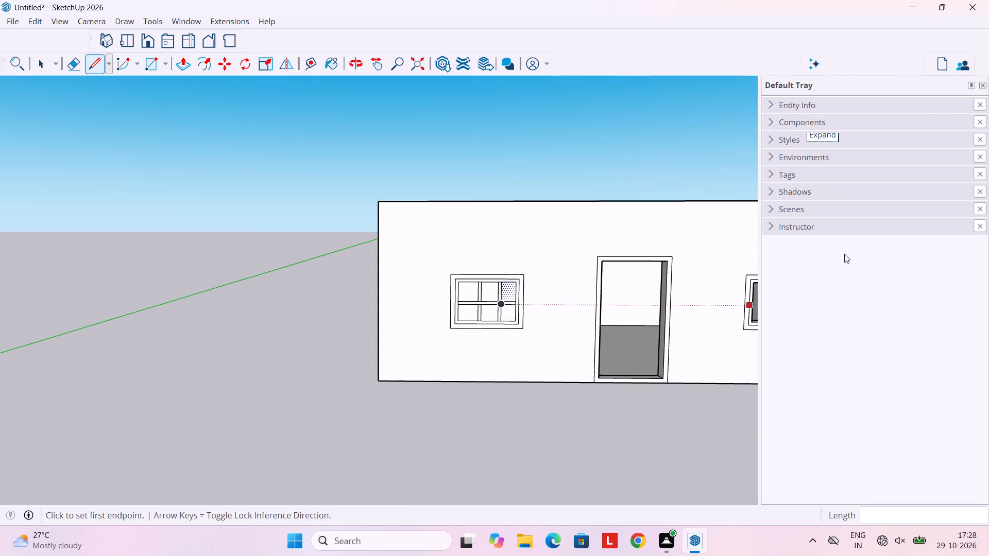
Undo the guide deletion and the last line drawn in the window pane.
key("ctrl+z")
key("ctrl+z")
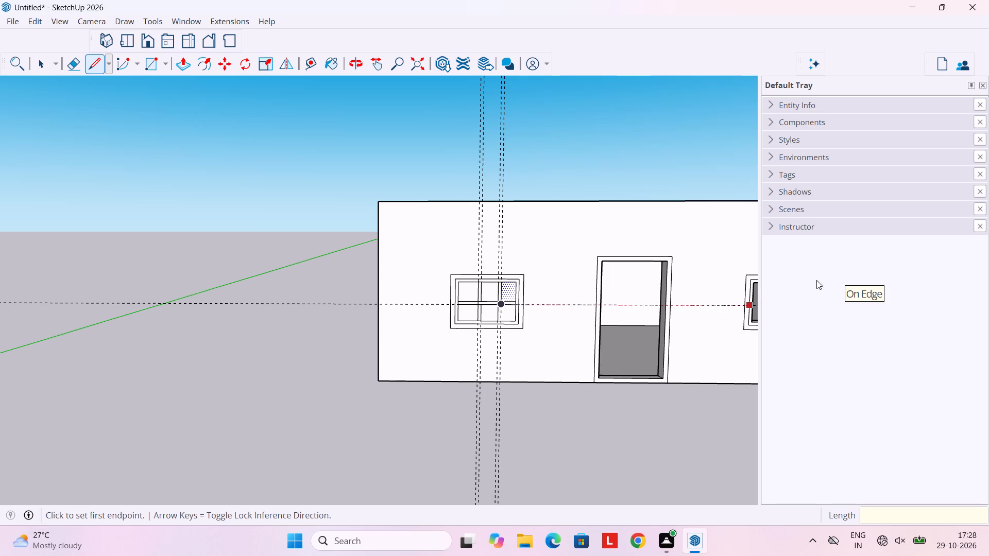
Delete all the guide lines around the window.
left_click(36, 21)
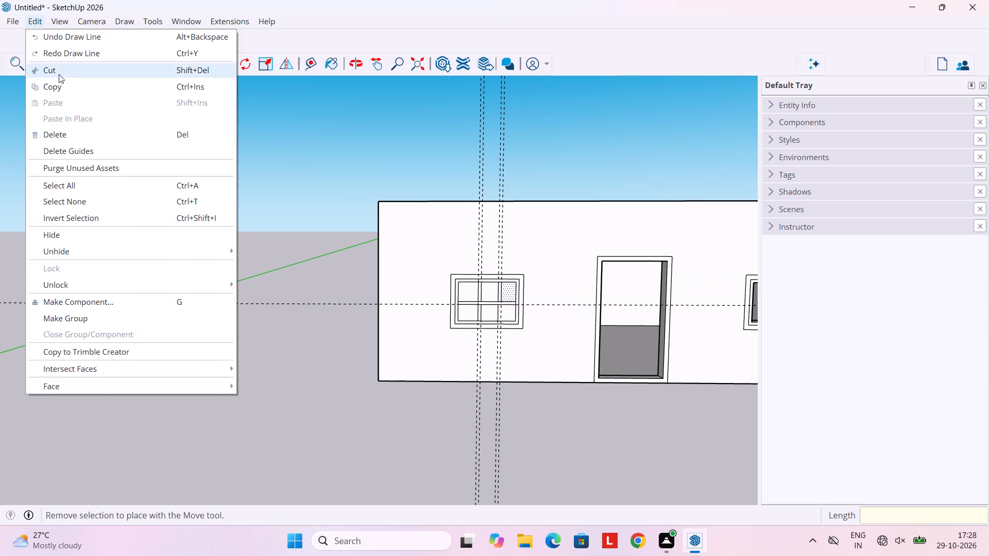
left_click(92, 156)
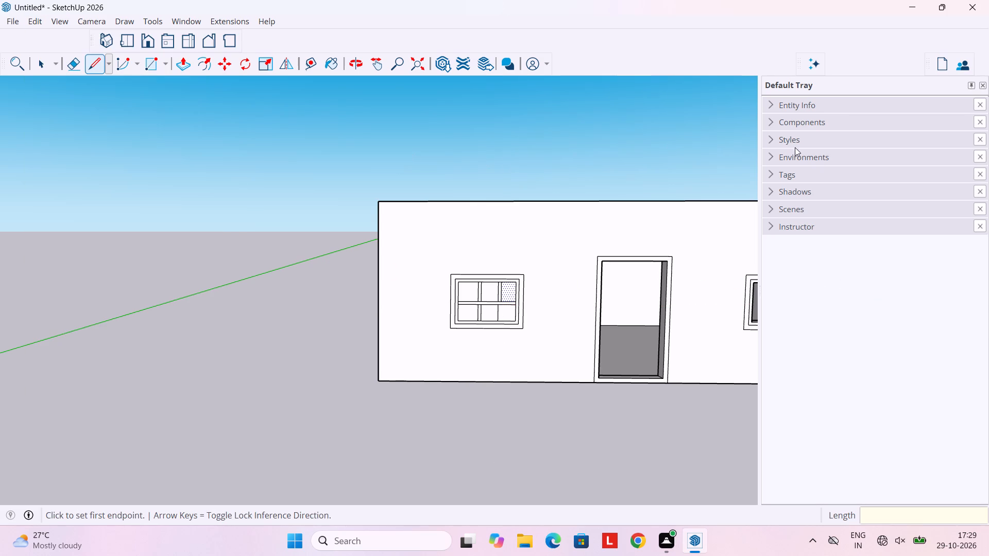
Look through the available toolbars and the tray sections for the Materials browser.
right_click(584, 63)
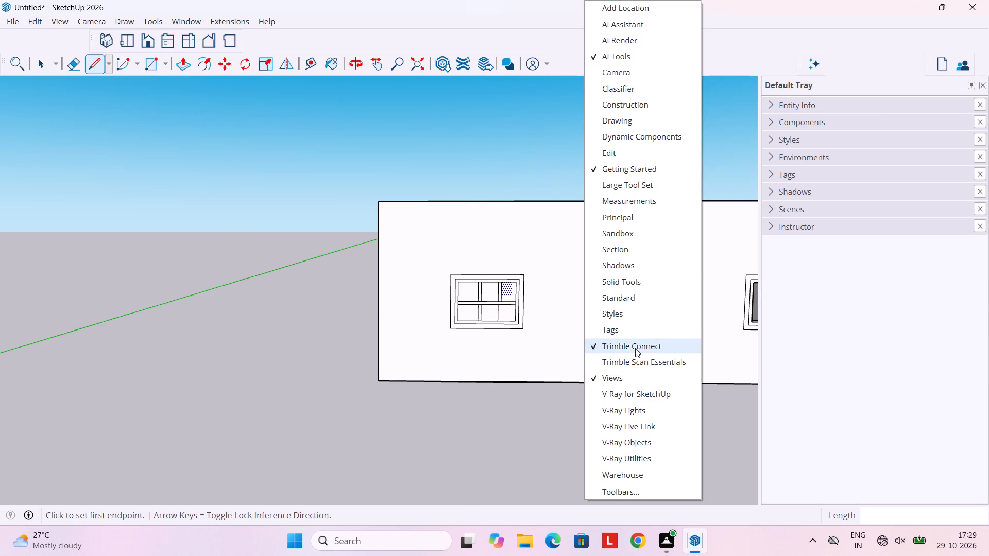
scroll(621, 62, "down", 4)
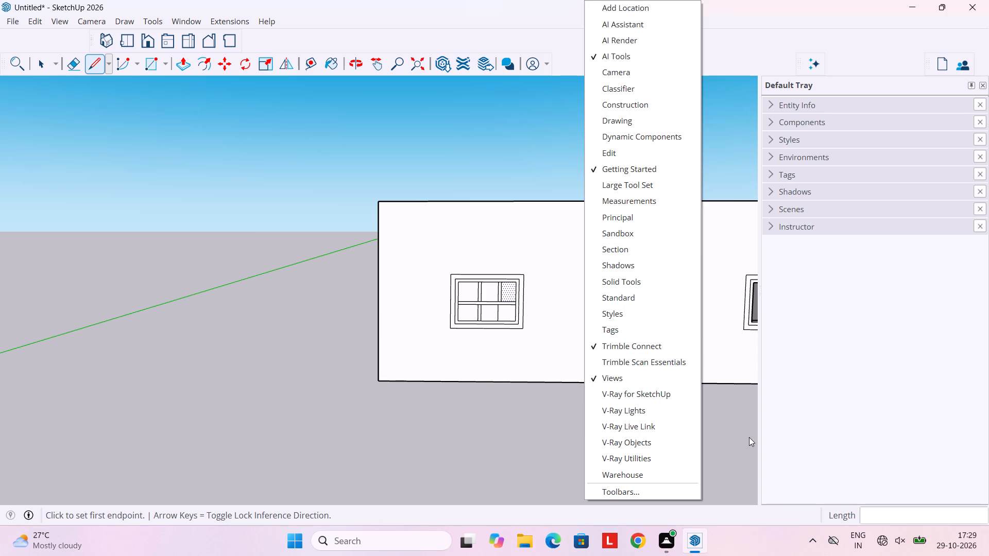
left_click(893, 410)
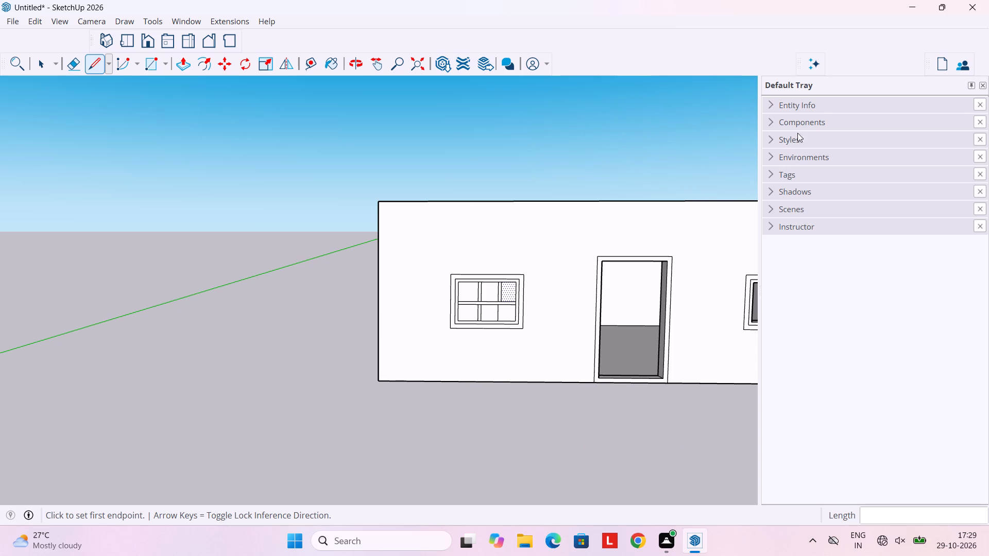
double_click(803, 122)
double_click(770, 123)
left_click(770, 123)
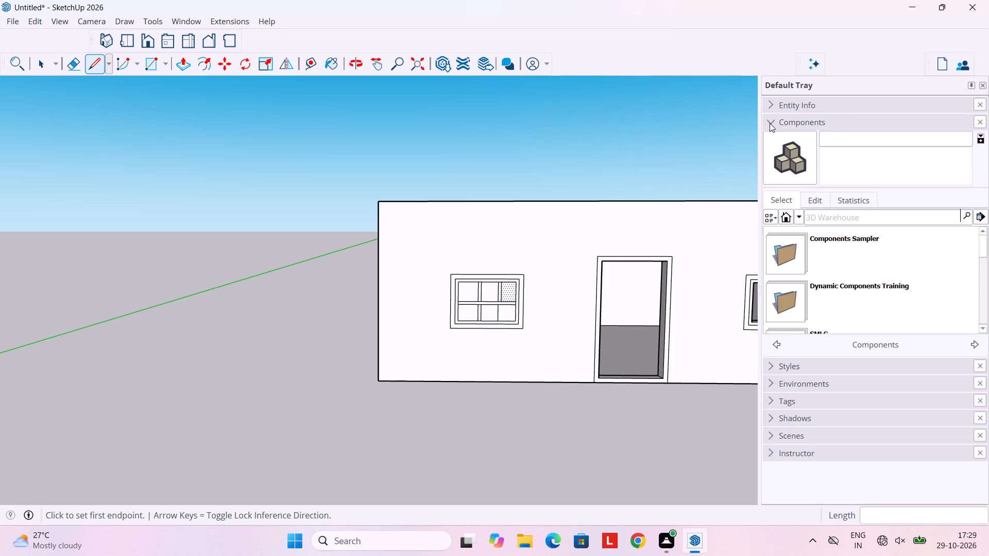
left_click(770, 123)
left_click(768, 109)
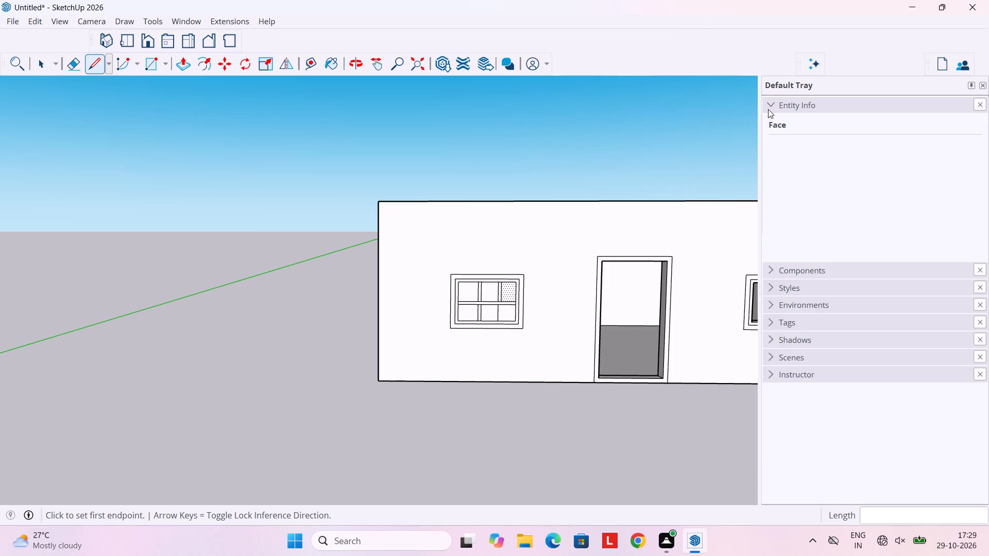
left_click(768, 109)
left_click(769, 137)
left_click(769, 137)
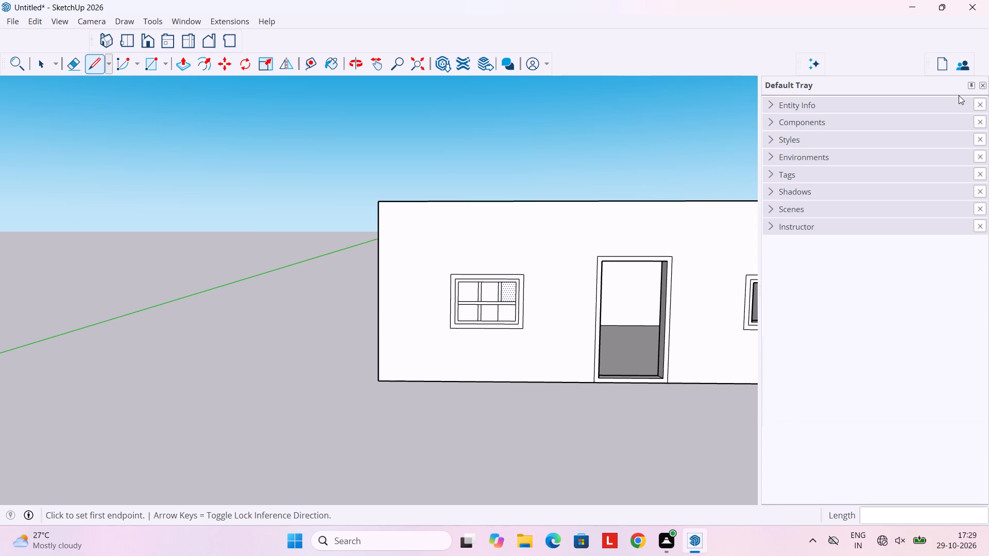
type("mat")
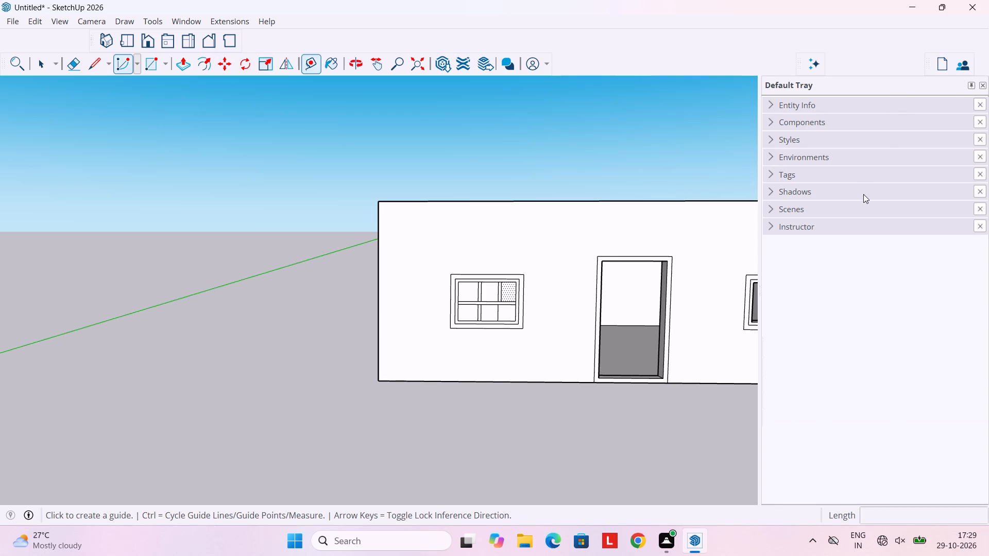